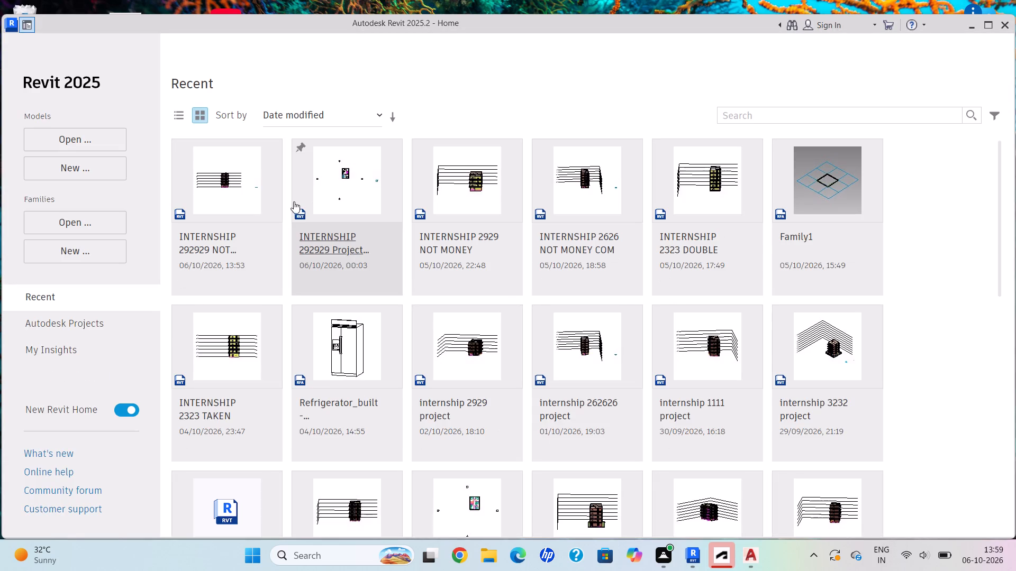
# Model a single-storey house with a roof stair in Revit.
# Create a new project using the default.rte template from the RVT 2025 English-Imperial templates folder.
pyautogui.click(87, 171)
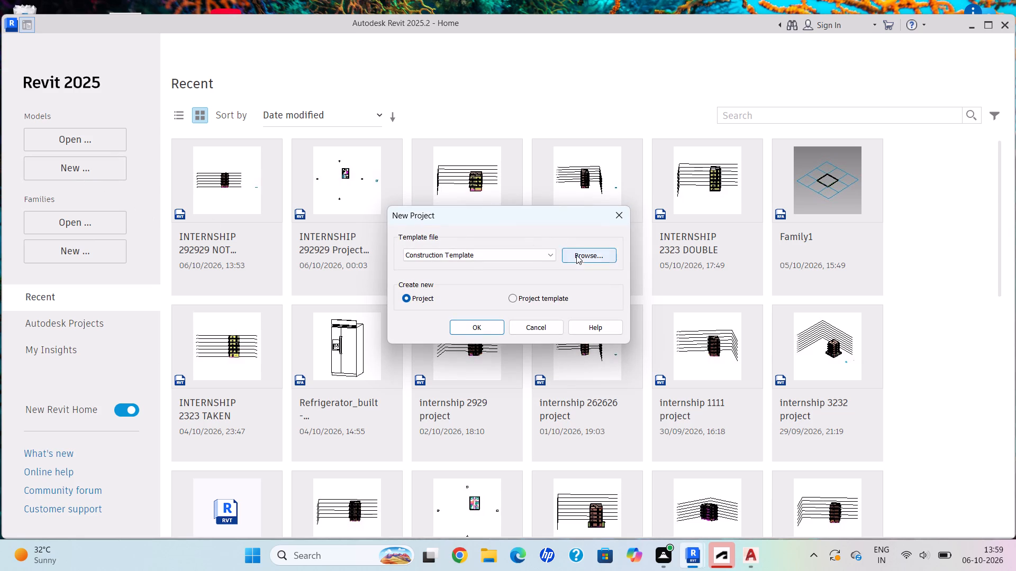
pyautogui.click(550, 250)
pyautogui.click(466, 281)
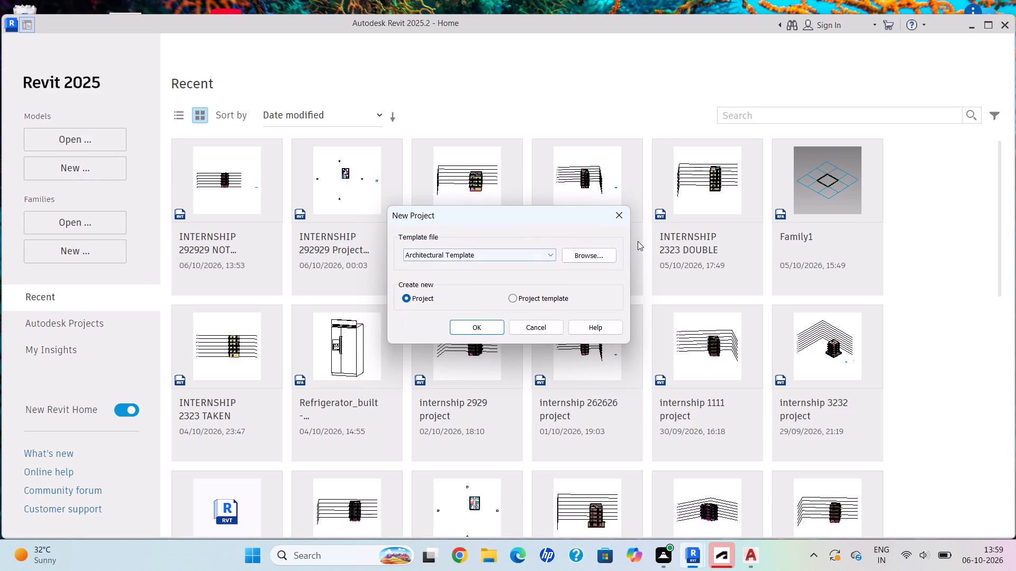
pyautogui.click(600, 251)
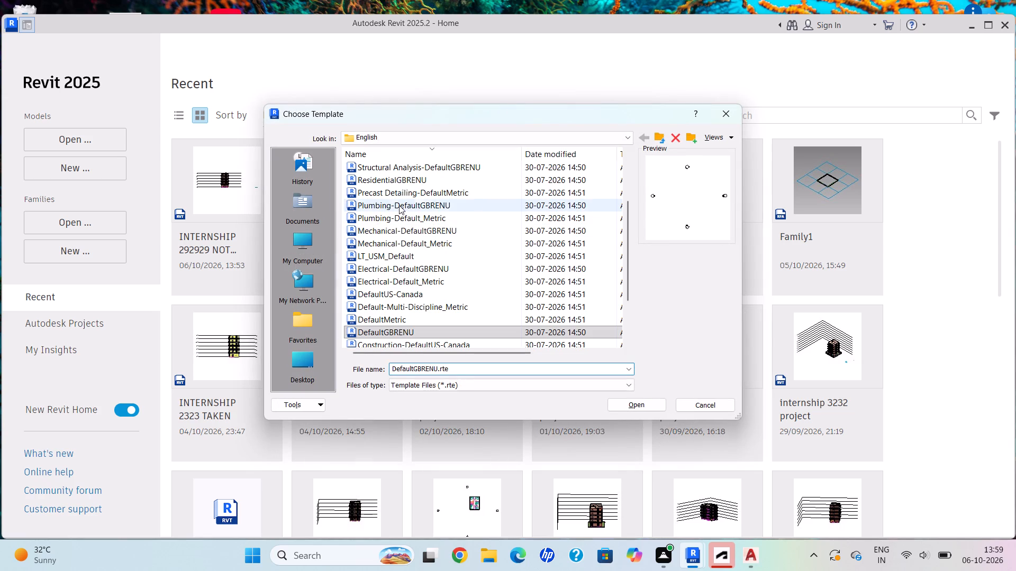
pyautogui.click(624, 140)
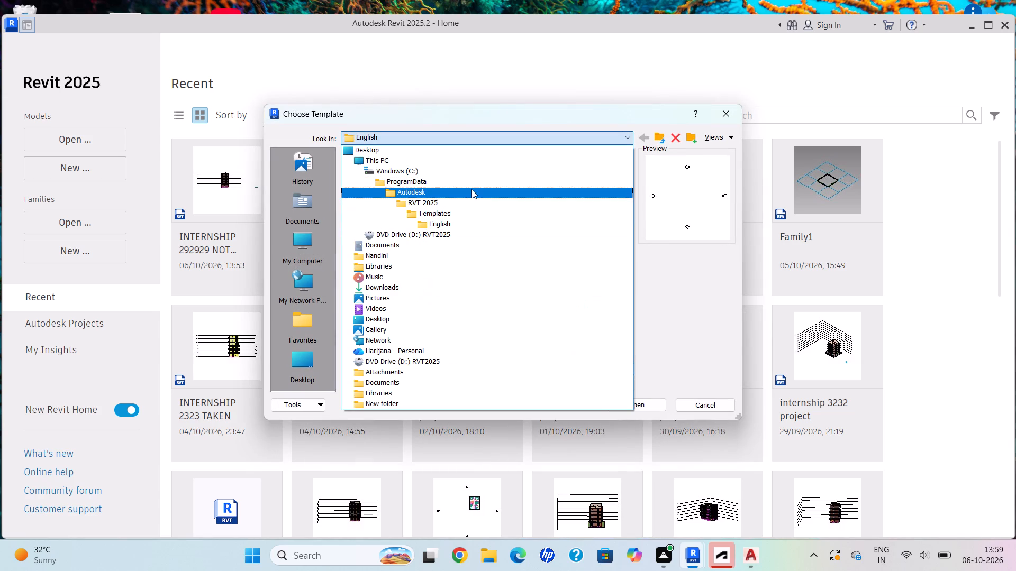
pyautogui.doubleClick(462, 201)
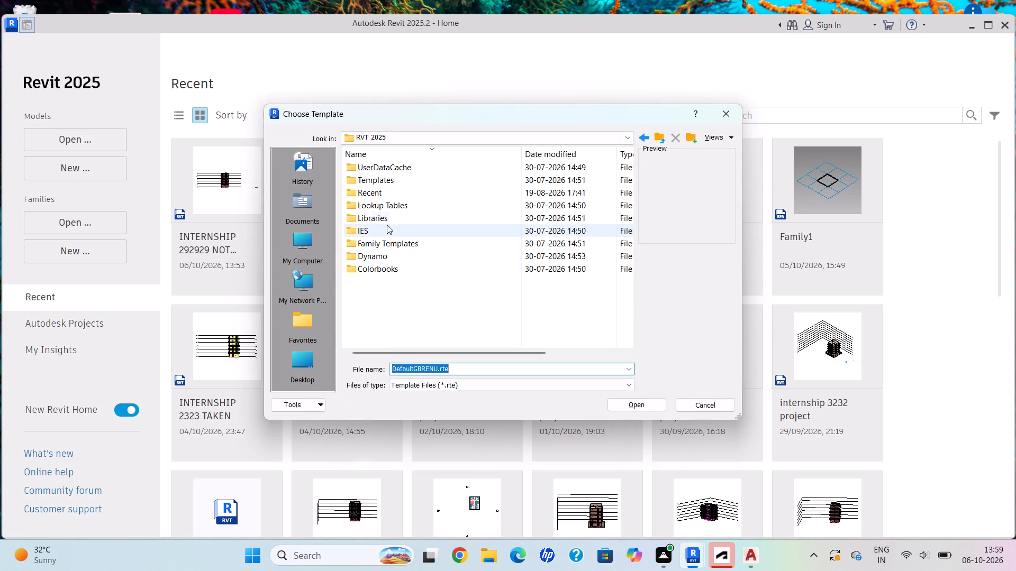
pyautogui.doubleClick(383, 181)
pyautogui.scroll(-5, 418, 275)
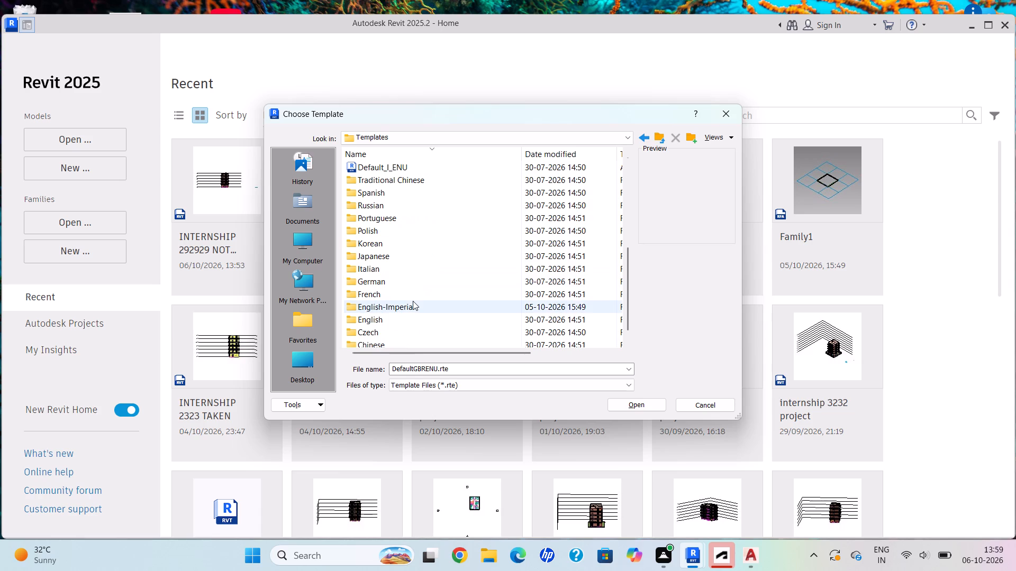
pyautogui.doubleClick(413, 301)
pyautogui.scroll(-3, 416, 311)
pyautogui.scroll(1, 418, 315)
pyautogui.scroll(-1, 411, 335)
pyautogui.scroll(1, 411, 335)
pyautogui.scroll(-2, 411, 335)
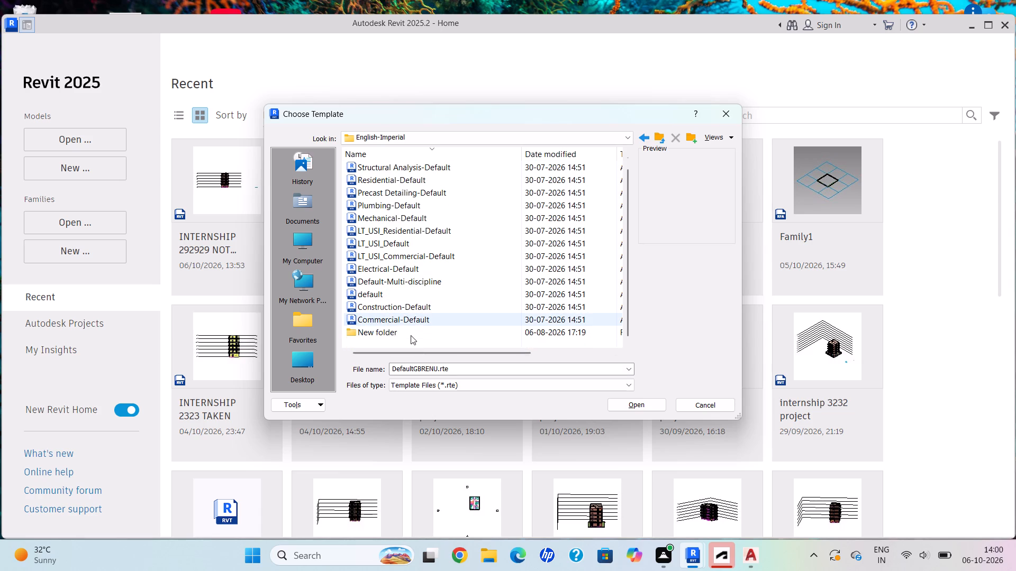
pyautogui.doubleClick(377, 294)
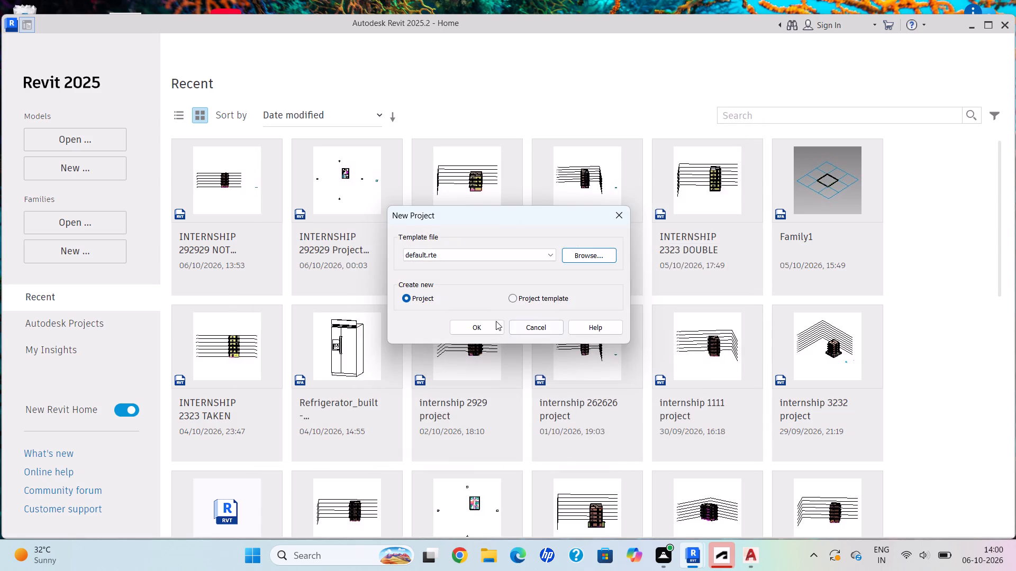
pyautogui.click(491, 328)
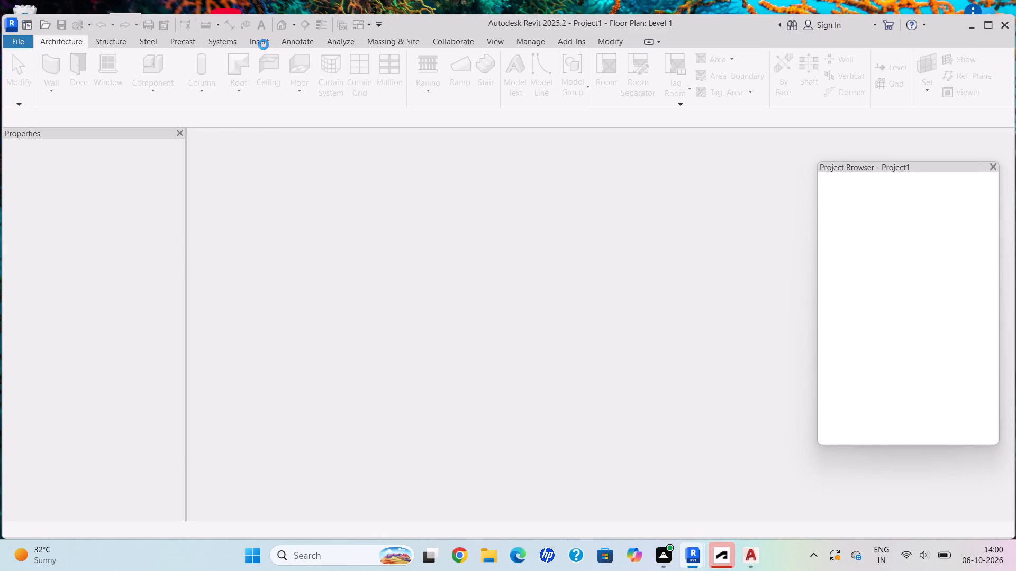
# Link the CAD drawing internship2020.dwg from the Documents folder into the Level 1 floor plan.
pyautogui.click(262, 38)
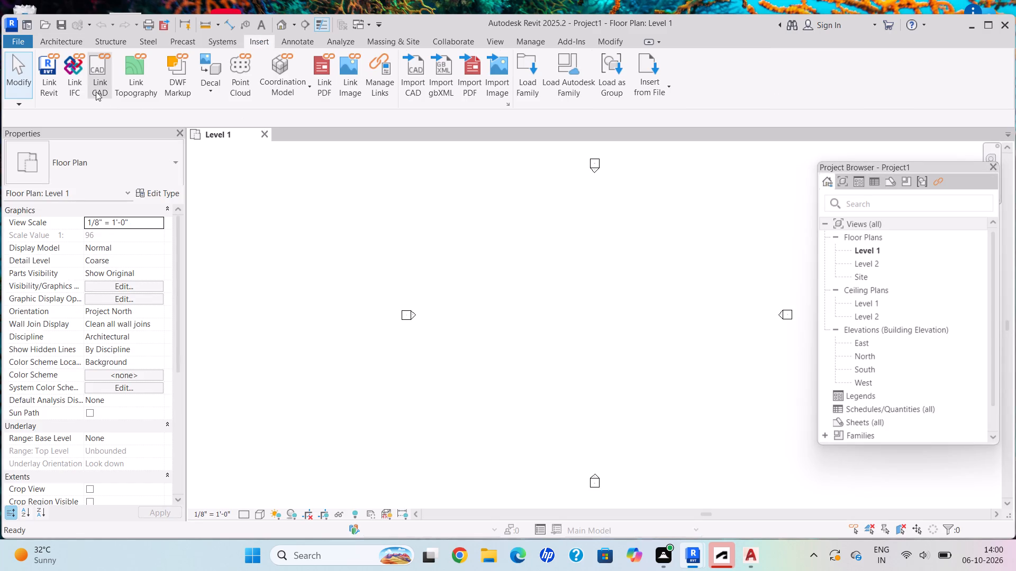
pyautogui.click(96, 91)
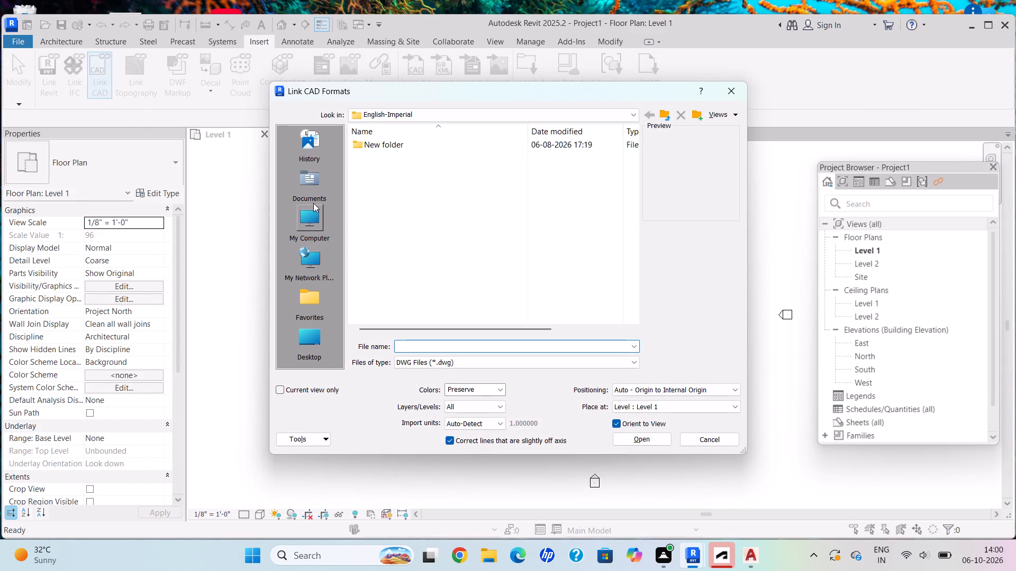
pyautogui.doubleClick(313, 201)
pyautogui.scroll(-4, 524, 309)
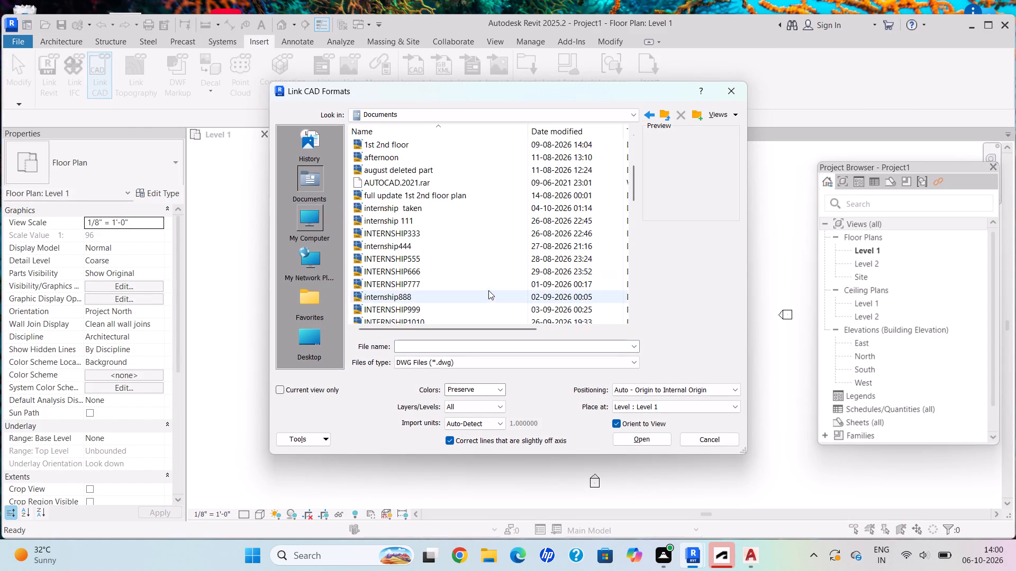
pyautogui.scroll(1, 488, 290)
pyautogui.scroll(-4, 488, 291)
pyautogui.scroll(-2, 429, 291)
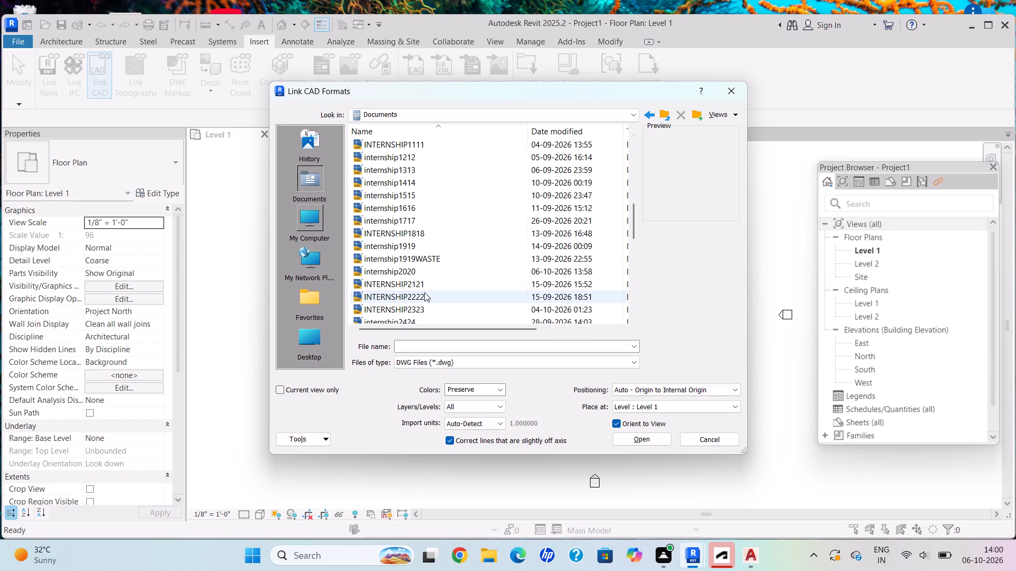
pyautogui.click(417, 275)
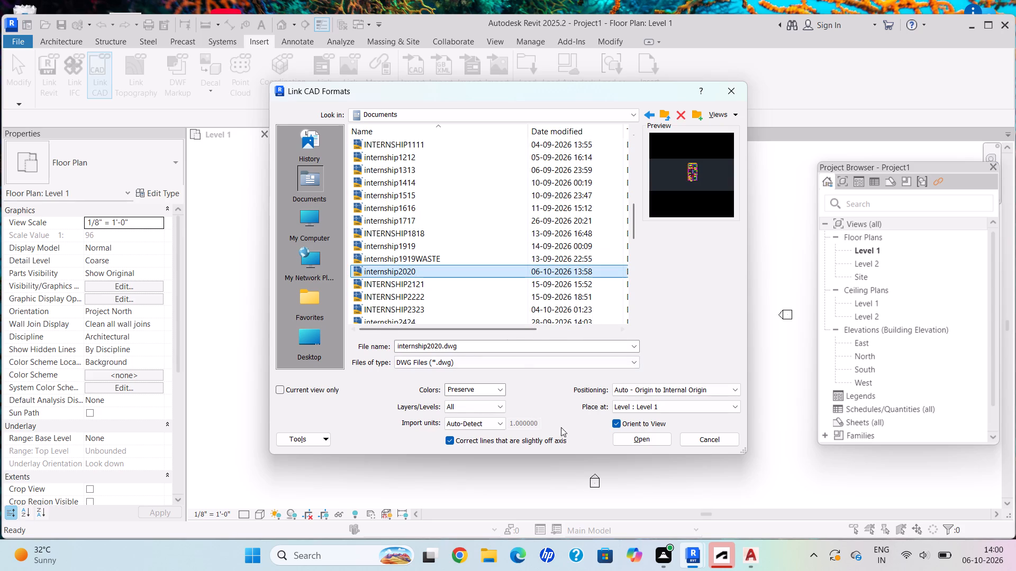
pyautogui.click(638, 439)
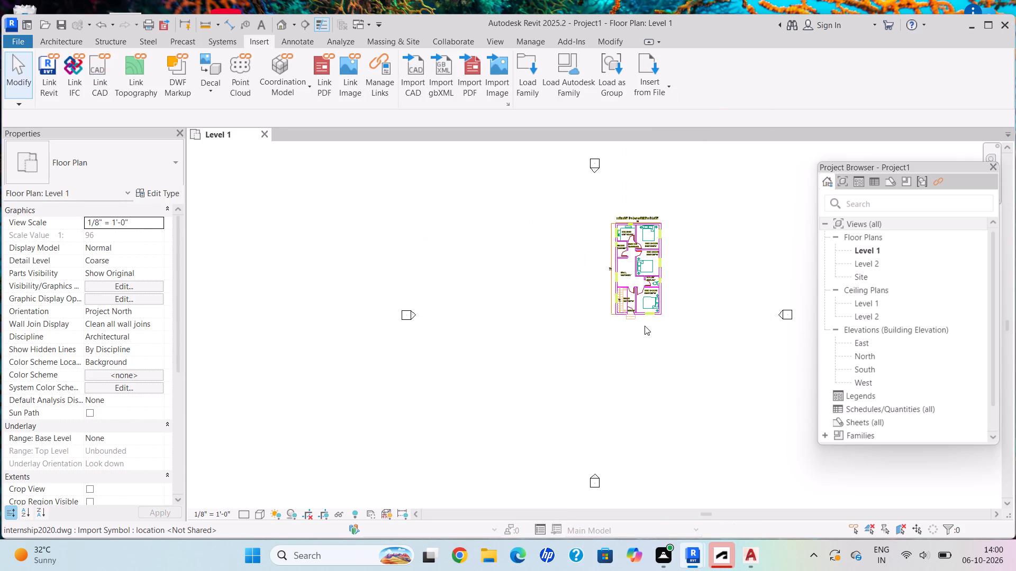
# Start the Wall tool with the Generic - 8" basic wall type and set its structure layer thickness to 9".
pyautogui.scroll(2, 654, 310)
pyautogui.scroll(-1, 659, 288)
pyautogui.scroll(1, 661, 282)
pyautogui.scroll(2, 667, 234)
pyautogui.scroll(-1, 692, 217)
pyautogui.scroll(4, 692, 217)
pyautogui.moveTo(689, 214); pyautogui.dragTo(586, 296, button='middle')
pyautogui.scroll(1, 598, 289)
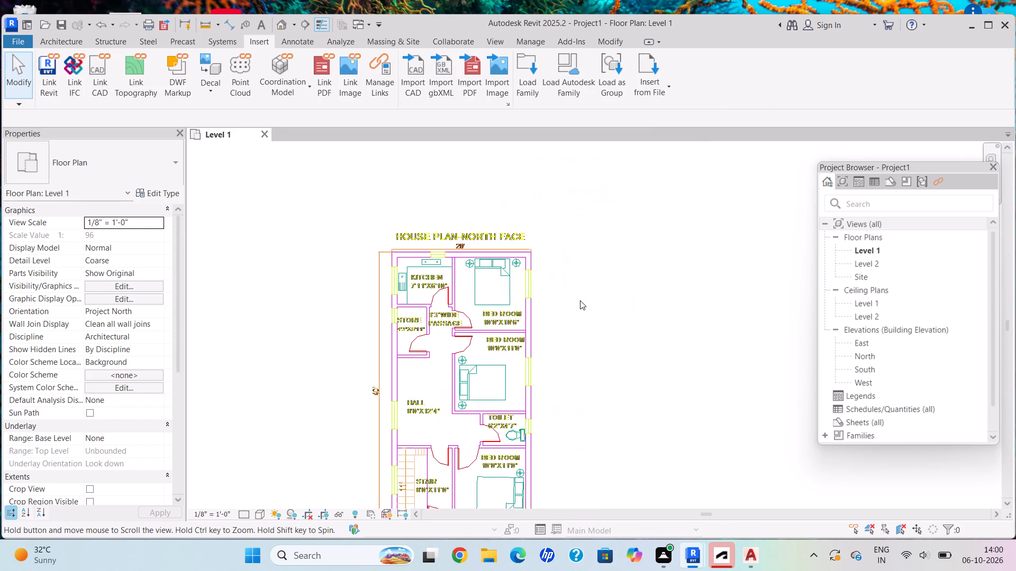
pyautogui.scroll(2, 549, 298)
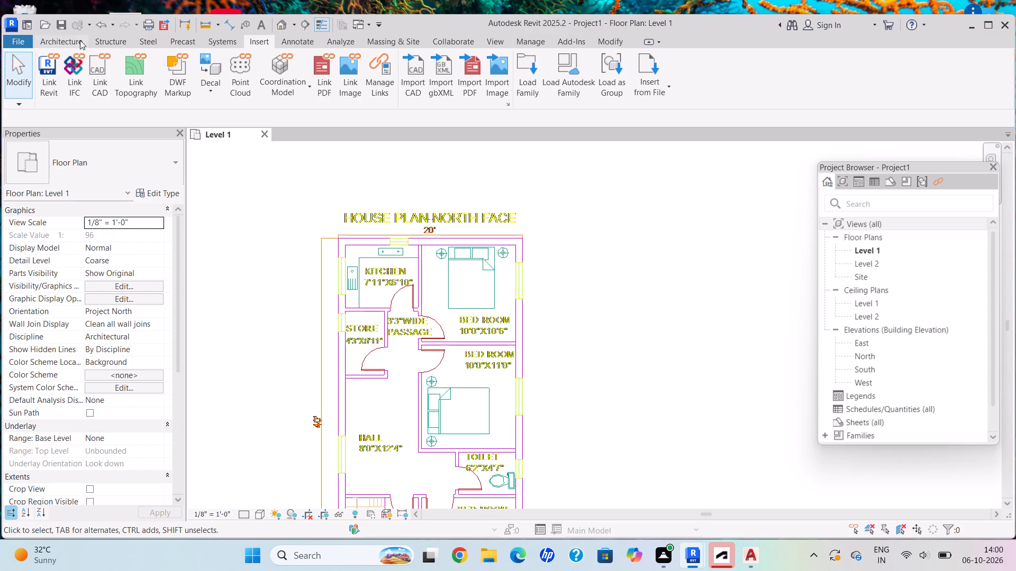
pyautogui.click(70, 41)
pyautogui.click(51, 86)
pyautogui.click(91, 109)
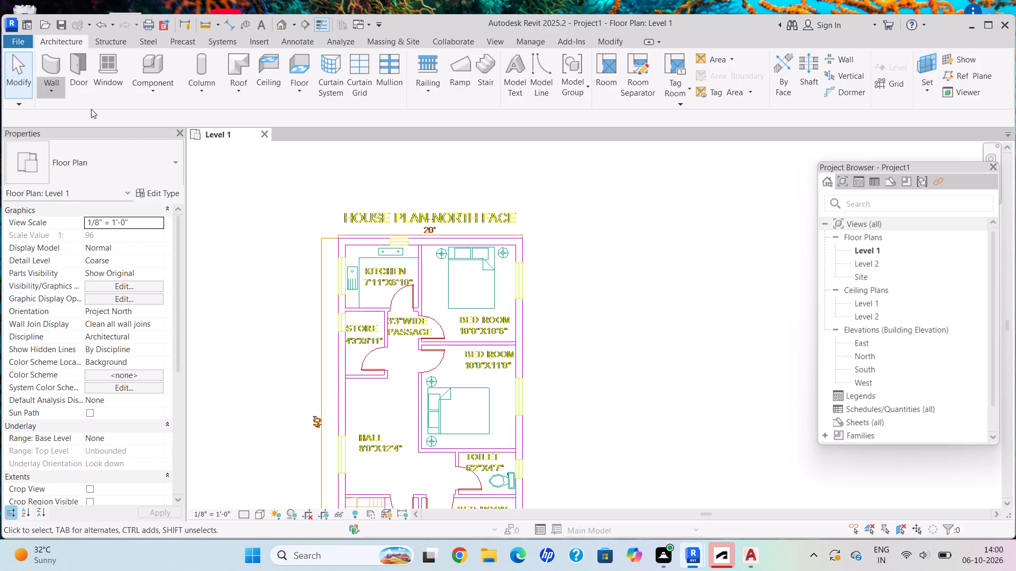
pyautogui.scroll(4, 343, 253)
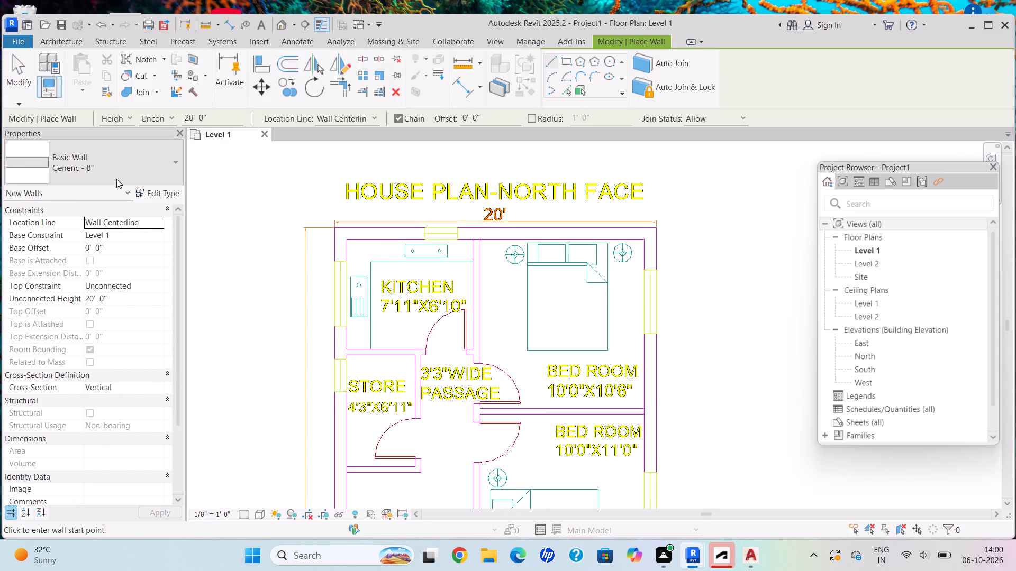
pyautogui.click(99, 168)
pyautogui.click(67, 216)
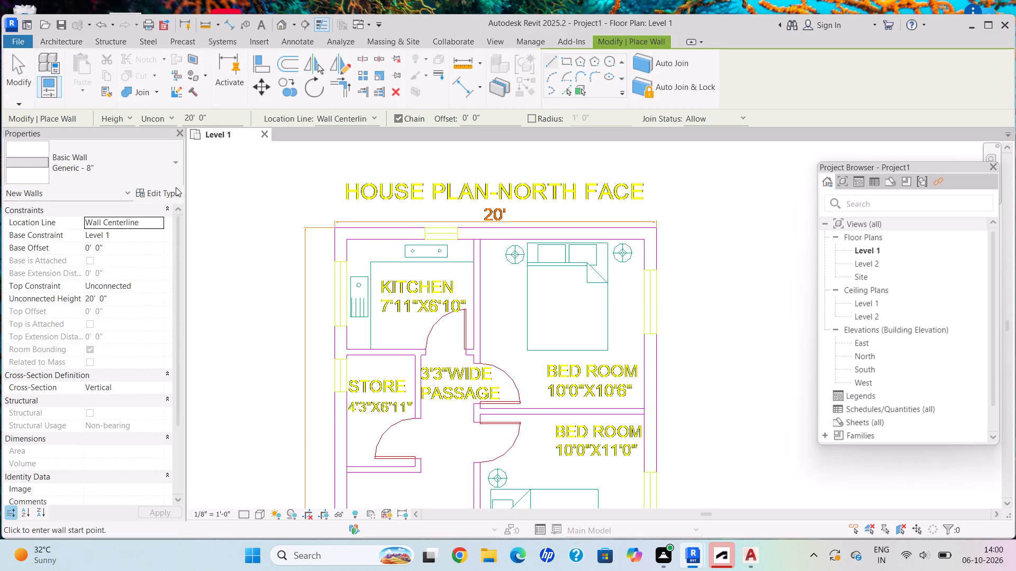
pyautogui.click(169, 188)
pyautogui.click(738, 204)
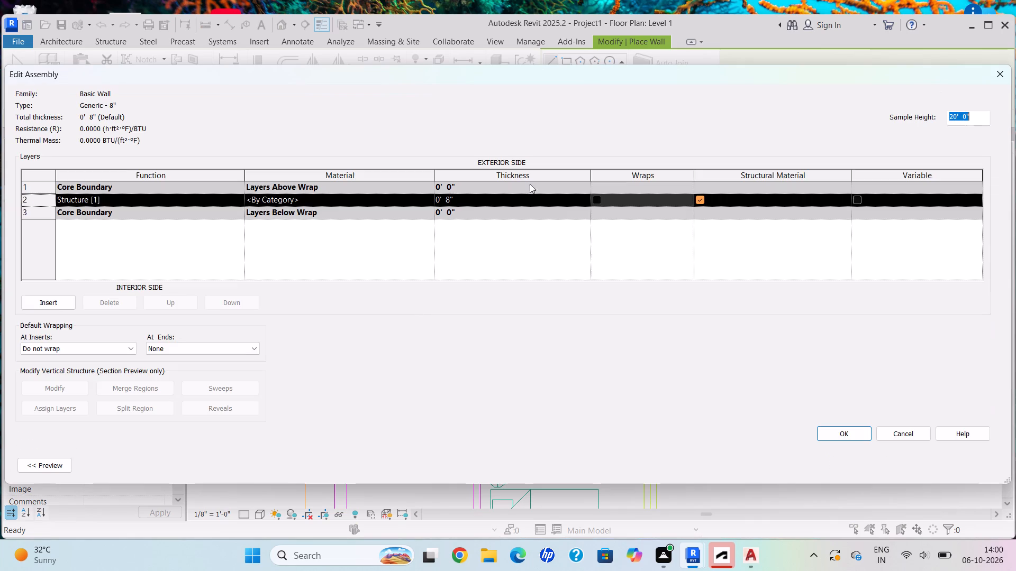
pyautogui.click(474, 195)
pyautogui.press('BackSpace')
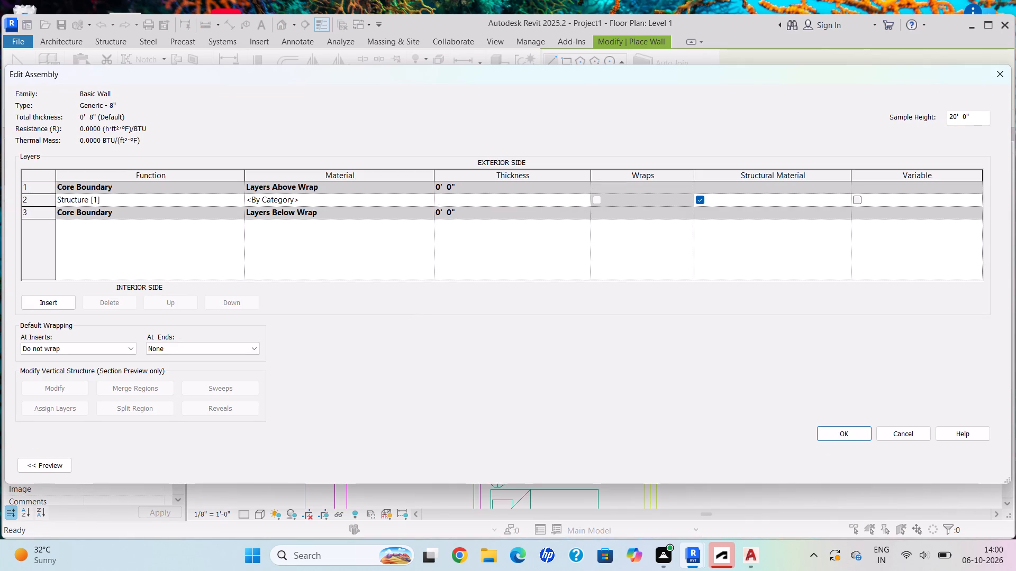
pyautogui.write('9"')
pyautogui.press('Return')
pyautogui.click(857, 434)
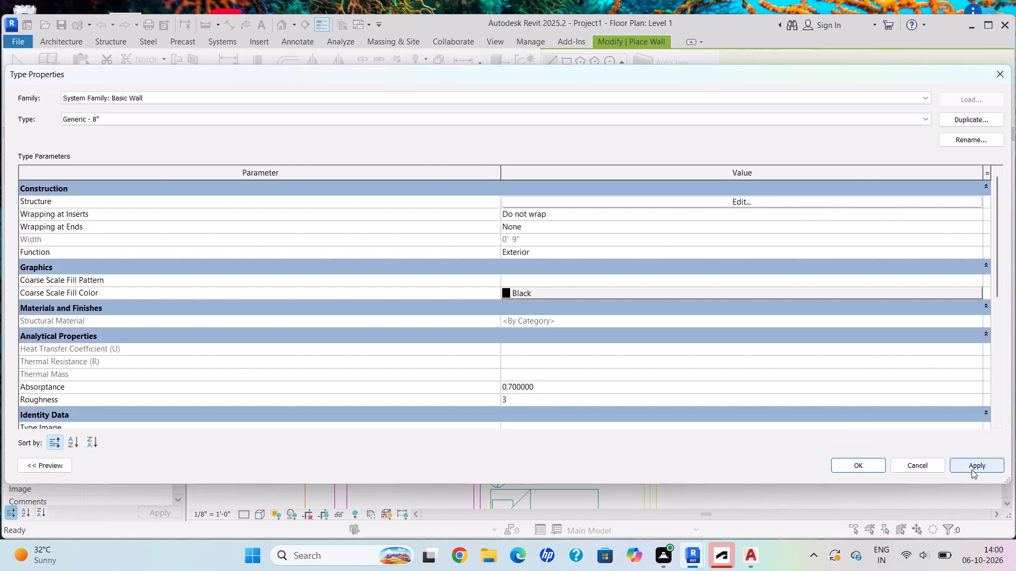
pyautogui.click(971, 469)
pyautogui.click(862, 470)
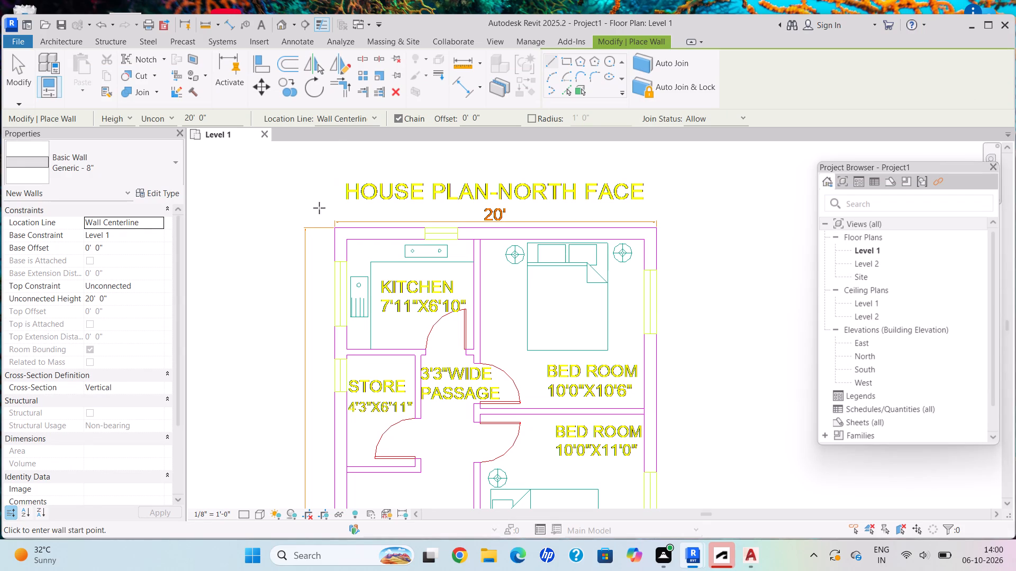
# Set the new walls' location line to Finish Face: Exterior, unconnected height to 10' and base constraint to Level 1.
pyautogui.click(158, 220)
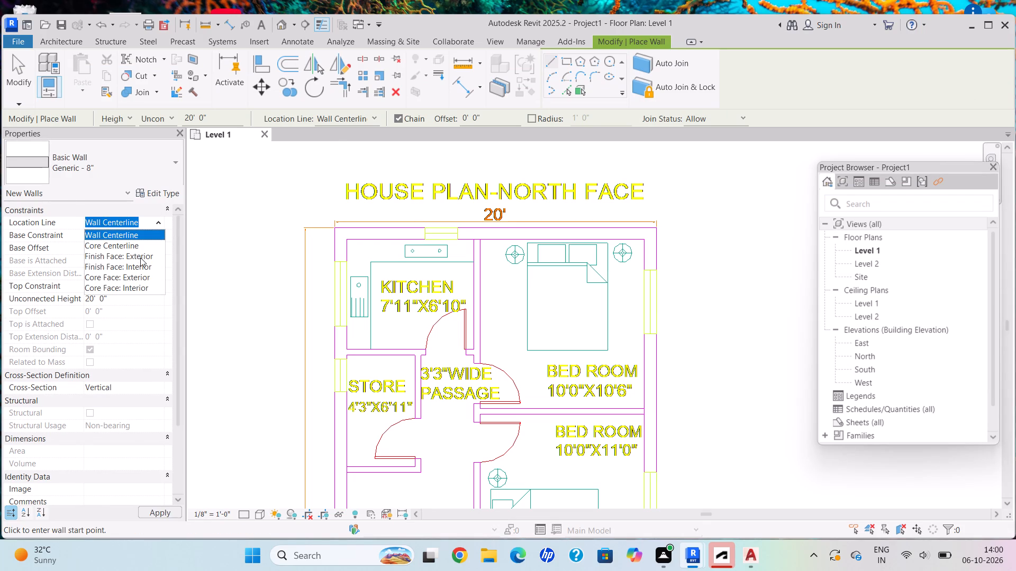
pyautogui.click(140, 256)
pyautogui.click(133, 295)
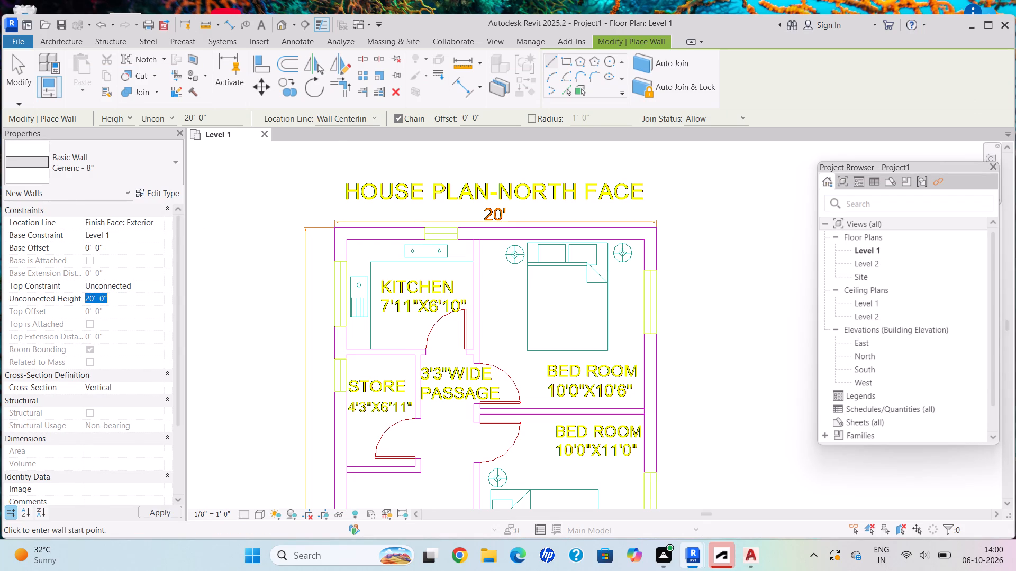
pyautogui.press('BackSpace')
pyautogui.write("10'")
pyautogui.press('Return')
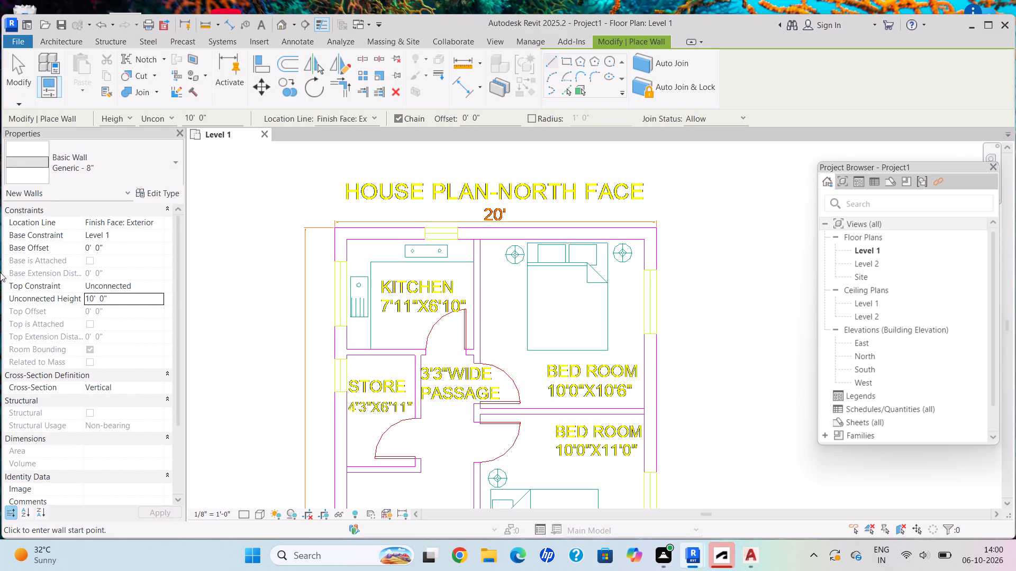
pyautogui.scroll(-1, 153, 291)
pyautogui.scroll(5, 153, 291)
pyautogui.click(160, 236)
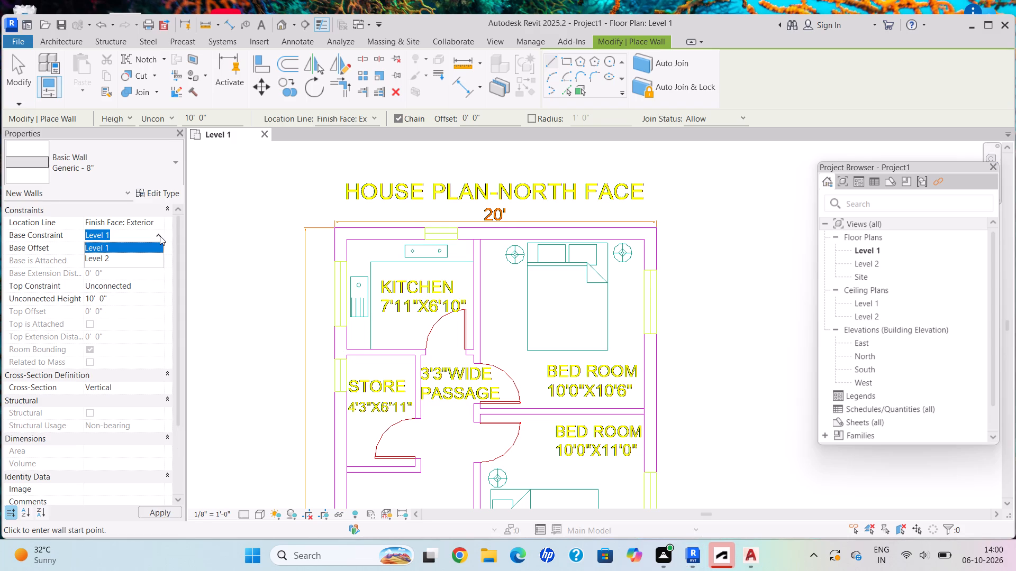
pyautogui.click(153, 246)
# Draw the exterior wall along the plan's upper 20' side, from the kitchen's outer corner to the bedroom's outer corner.
pyautogui.scroll(3, 325, 215)
pyautogui.scroll(-1, 327, 216)
pyautogui.scroll(1, 335, 243)
pyautogui.scroll(-1, 335, 243)
pyautogui.scroll(2, 337, 243)
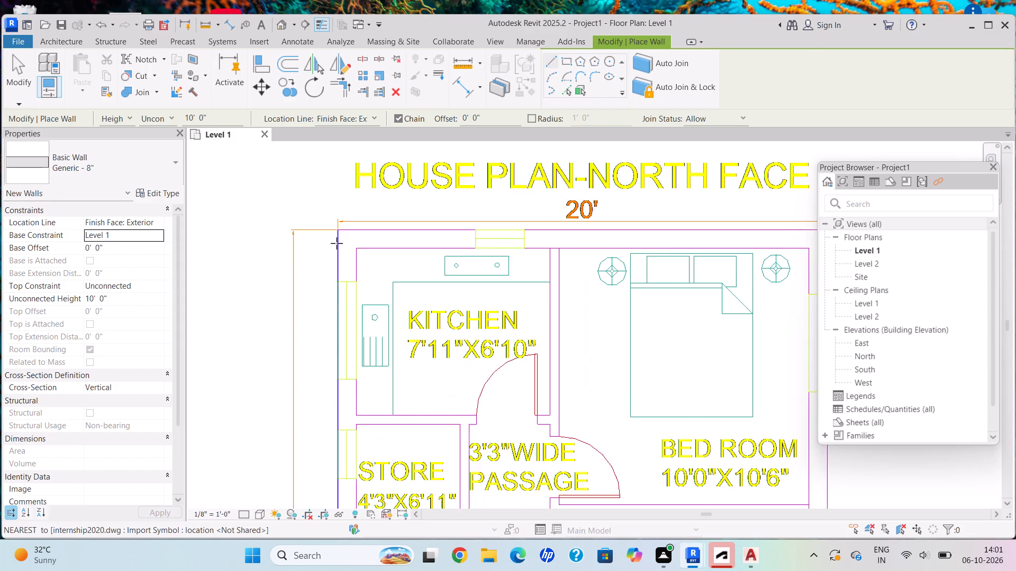
pyautogui.scroll(2, 337, 243)
pyautogui.click(338, 223)
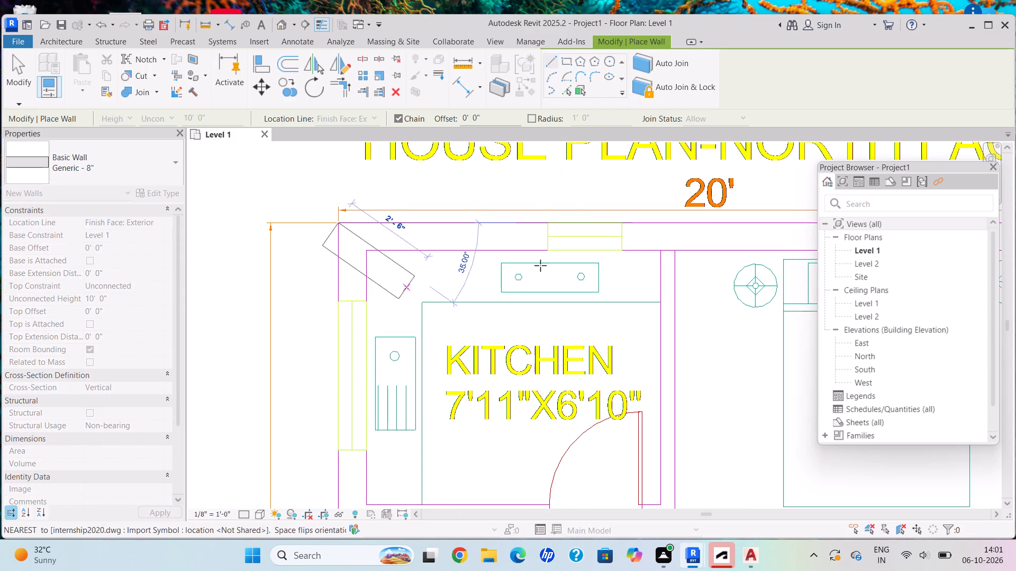
pyautogui.moveTo(696, 221); pyautogui.dragTo(350, 244, button='middle')
pyautogui.scroll(-2, 471, 254)
pyautogui.scroll(4, 643, 243)
pyautogui.scroll(-1, 643, 250)
pyautogui.scroll(1, 642, 250)
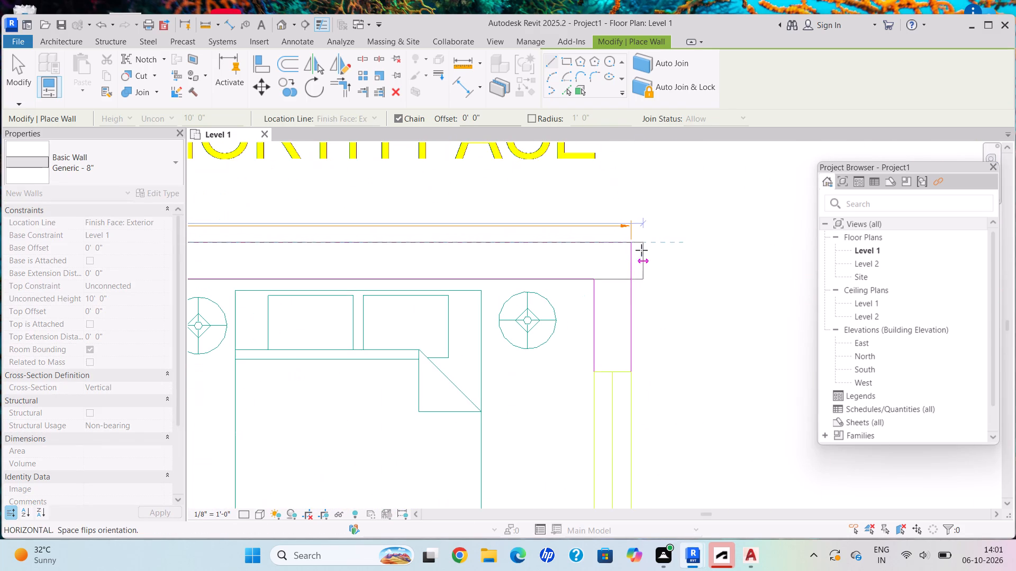
pyautogui.click(631, 242)
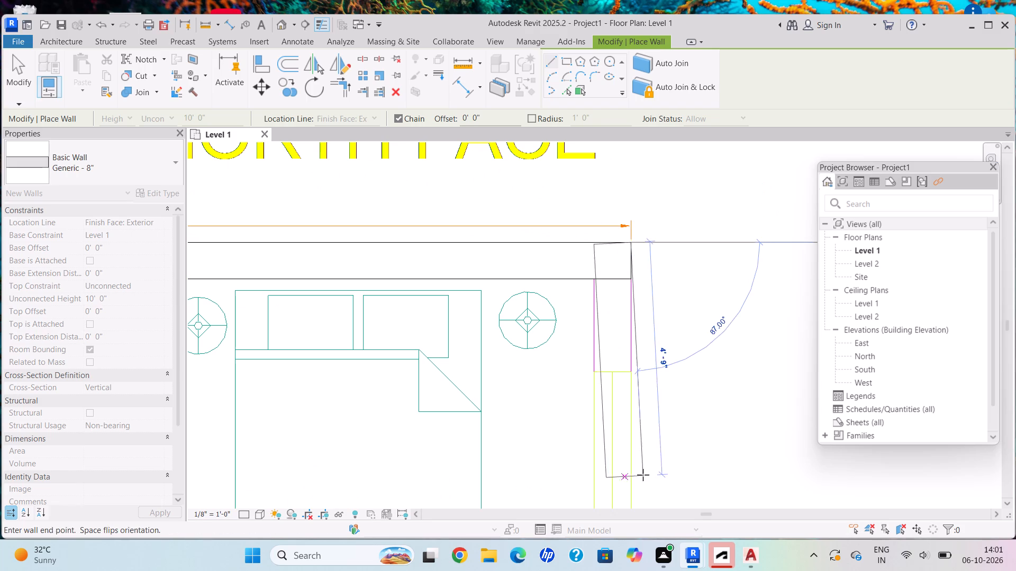
# Draw the exterior wall along the plan's bedroom side, from the upper bedroom's outer corner to the outer corner of the bedroom beside the entry.
pyautogui.scroll(-5, 652, 476)
pyautogui.moveTo(648, 472); pyautogui.dragTo(641, 135, button='middle')
pyautogui.scroll(-1, 632, 410)
pyautogui.moveTo(628, 422); pyautogui.dragTo(632, 248, button='middle')
pyautogui.scroll(-1, 632, 248)
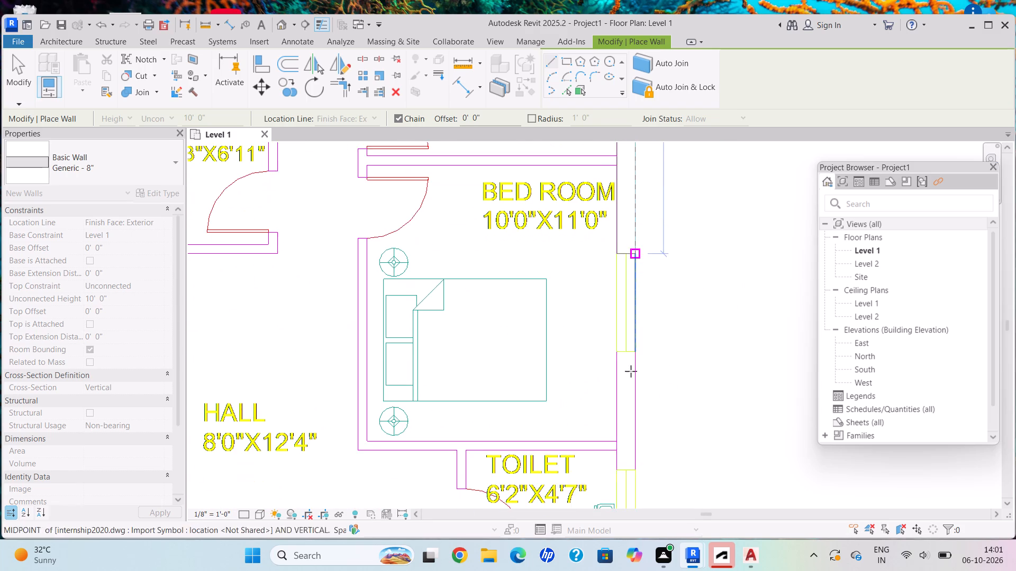
pyautogui.scroll(-1, 631, 371)
pyautogui.moveTo(620, 399); pyautogui.dragTo(620, 40, button='middle')
pyautogui.scroll(1, 628, 367)
pyautogui.scroll(-1, 628, 369)
pyautogui.scroll(3, 628, 369)
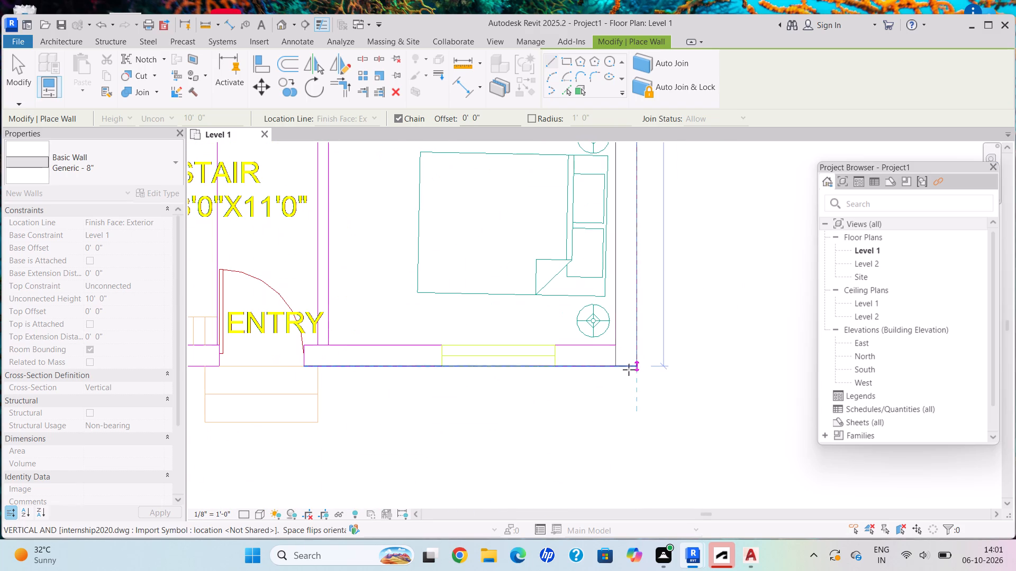
pyautogui.click(636, 365)
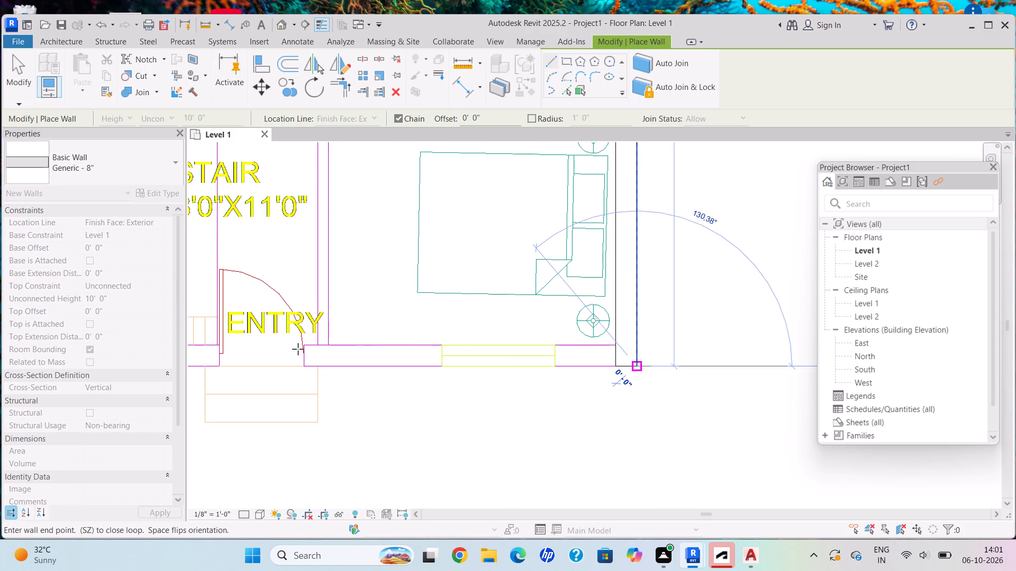
# Continue the exterior wall along the plan's entry side, past the entry door to the stair's outer corner.
pyautogui.scroll(-1, 297, 349)
pyautogui.moveTo(297, 349); pyautogui.dragTo(631, 419, button='middle')
pyautogui.scroll(-1, 525, 397)
pyautogui.scroll(1, 552, 401)
pyautogui.scroll(3, 433, 436)
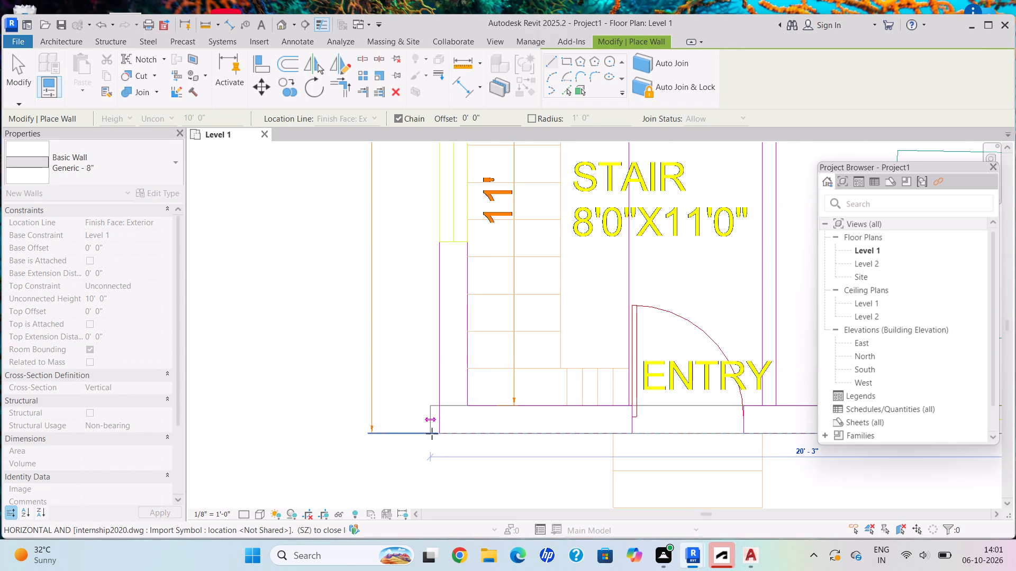
pyautogui.click(439, 434)
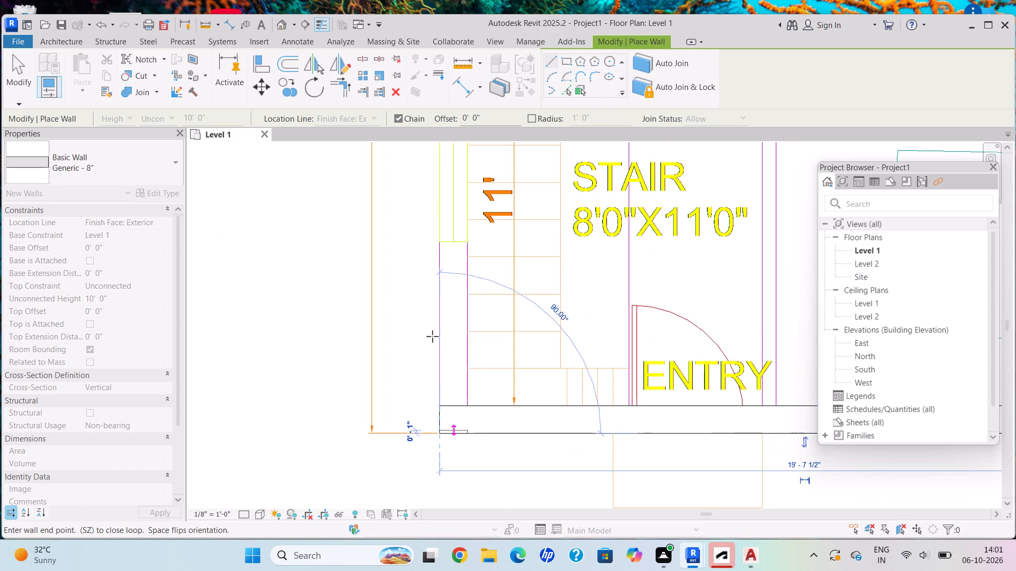
# Close the exterior wall loop from the stair's outer corner up to the kitchen's outer corner and end the wall chain.
pyautogui.moveTo(468, 214); pyautogui.dragTo(464, 410, button='middle')
pyautogui.scroll(-1, 484, 208)
pyautogui.moveTo(435, 218); pyautogui.dragTo(434, 226, button='middle')
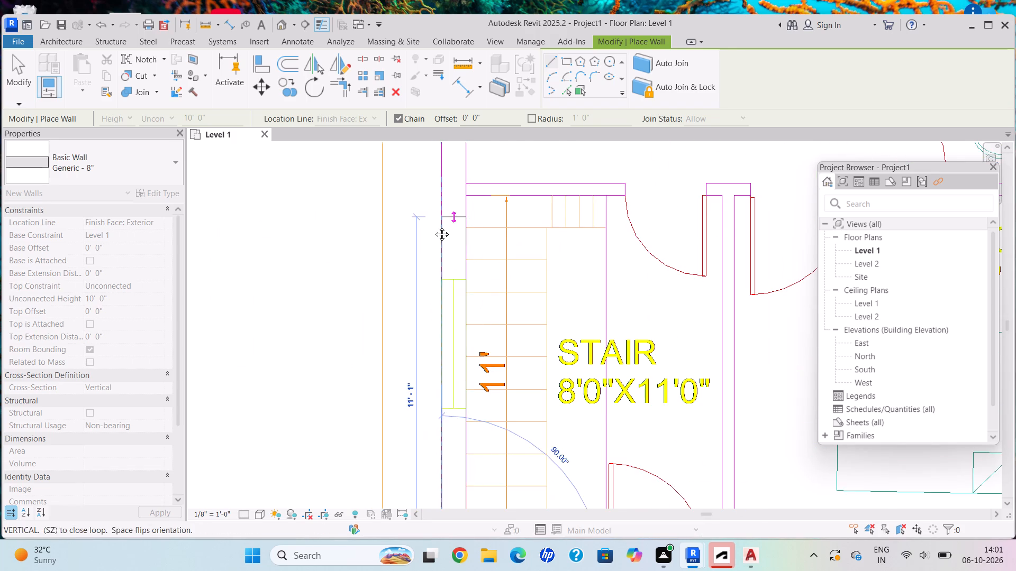
pyautogui.moveTo(434, 226); pyautogui.dragTo(433, 471, button='middle')
pyautogui.scroll(-2, 439, 180)
pyautogui.moveTo(442, 180); pyautogui.dragTo(440, 480, button='middle')
pyautogui.scroll(-1, 440, 478)
pyautogui.scroll(1, 440, 480)
pyautogui.moveTo(458, 191); pyautogui.dragTo(457, 508, button='middle')
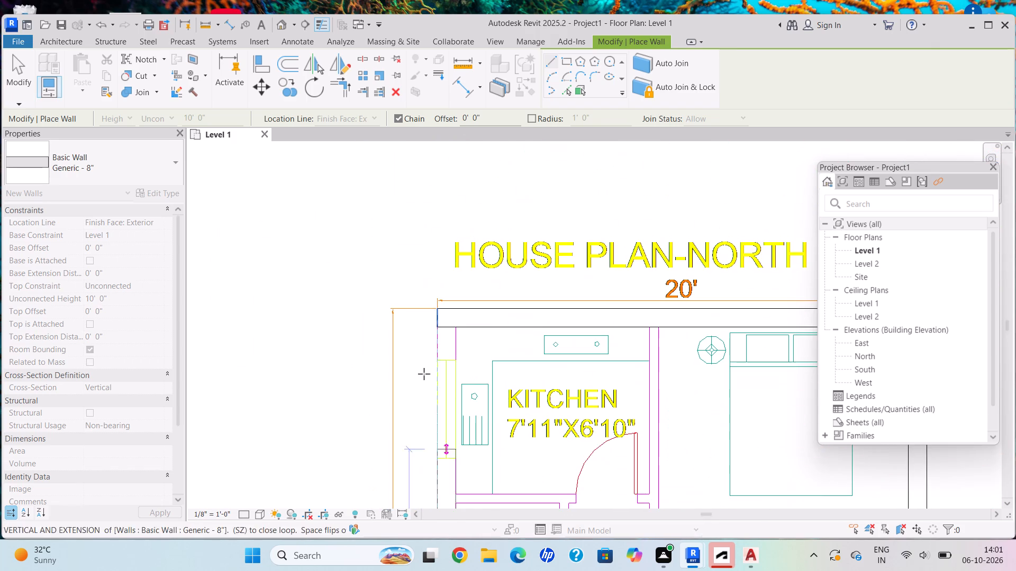
pyautogui.scroll(-1, 446, 324)
pyautogui.scroll(6, 446, 324)
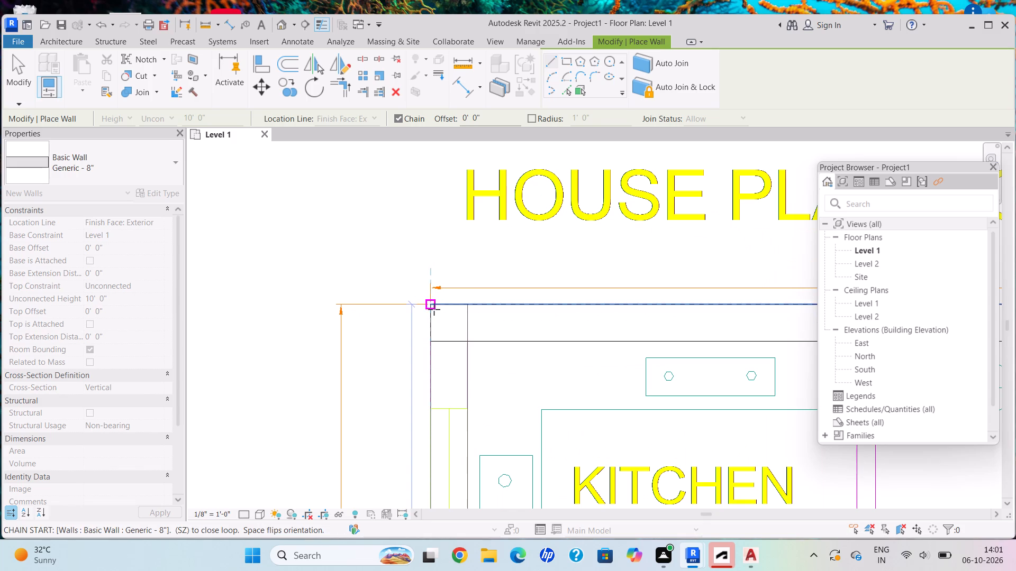
pyautogui.click(431, 306)
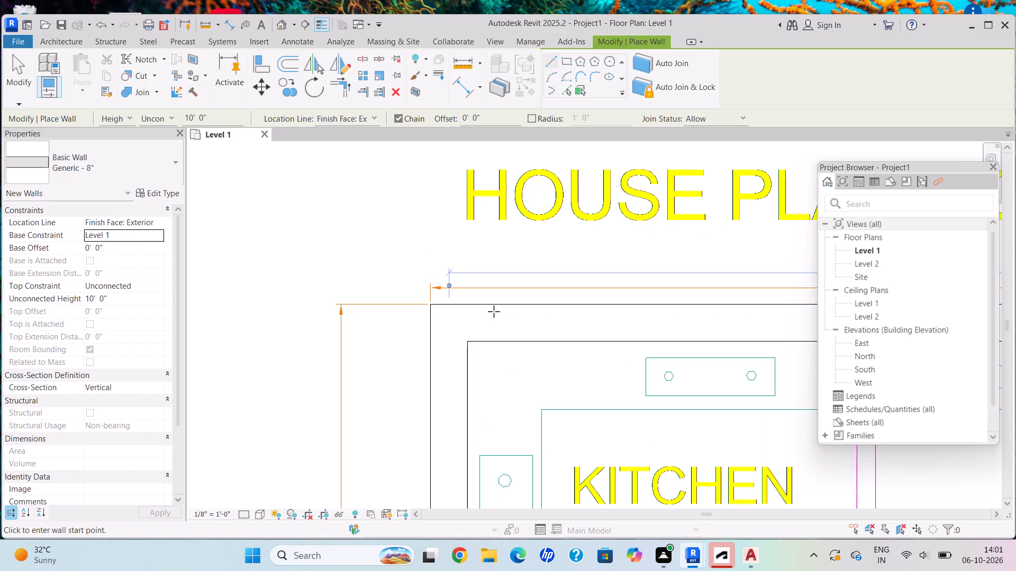
pyautogui.press('Escape')
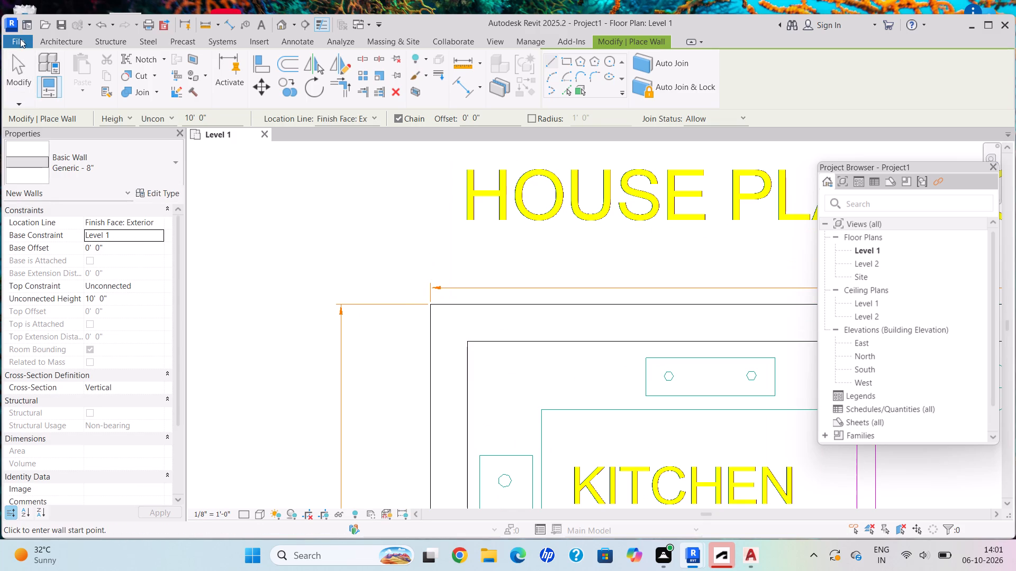
# Save the project in the Documents folder as INTERNSHIP 2020 NOT MONEY.
pyautogui.click(19, 36)
pyautogui.click(60, 216)
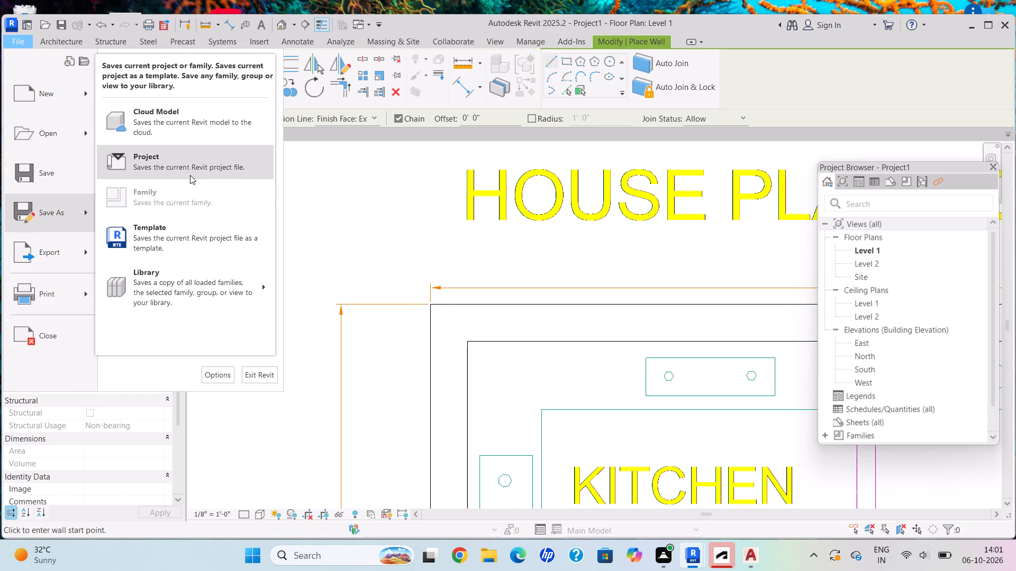
pyautogui.click(188, 163)
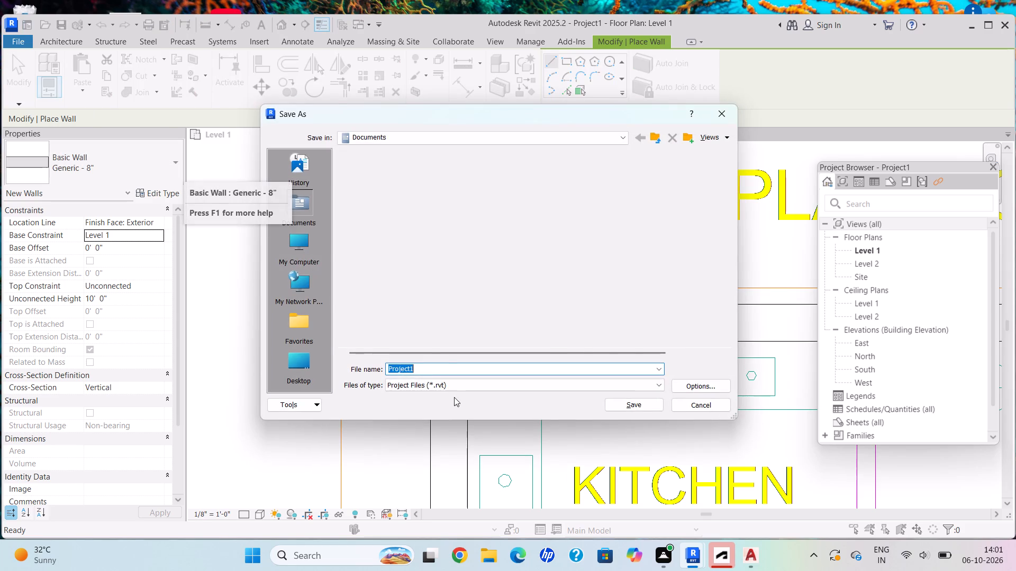
pyautogui.click(450, 366)
pyautogui.press('BackSpace')
pyautogui.press('BackSpace')
pyautogui.press('BackSpace')
pyautogui.press('BackSpace')
pyautogui.press('BackSpace')
pyautogui.press('BackSpace')
pyautogui.press('BackSpace')
pyautogui.press('BackSpace')
pyautogui.press('BackSpace')
pyautogui.press('BackSpace')
pyautogui.press('BackSpace')
pyautogui.press('BackSpace')
pyautogui.press('BackSpace')
pyautogui.press('BackSpace')
pyautogui.press('BackSpace')
pyautogui.press('BackSpace')
pyautogui.press('BackSpace')
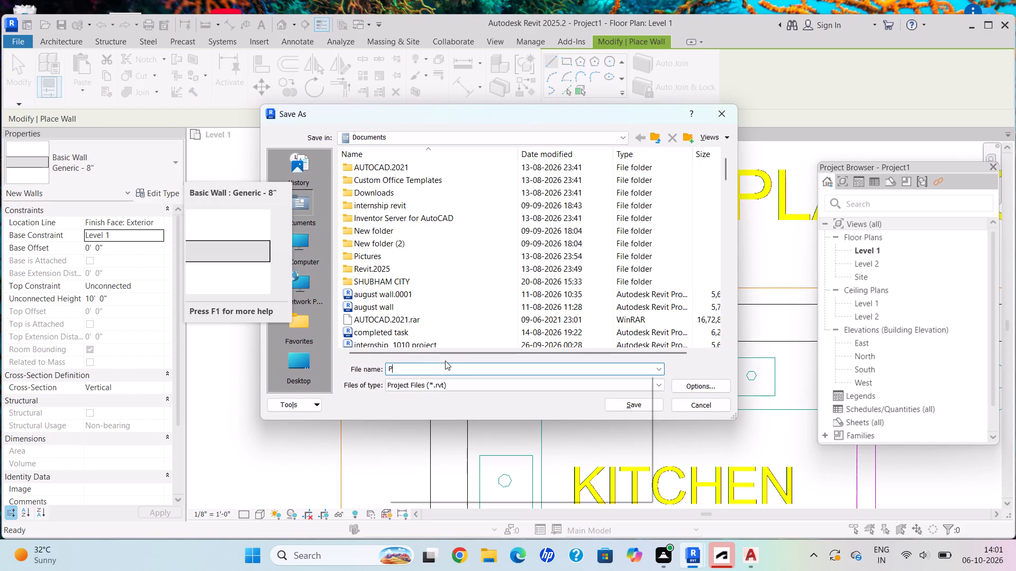
pyautogui.write('INTERNSHIP')
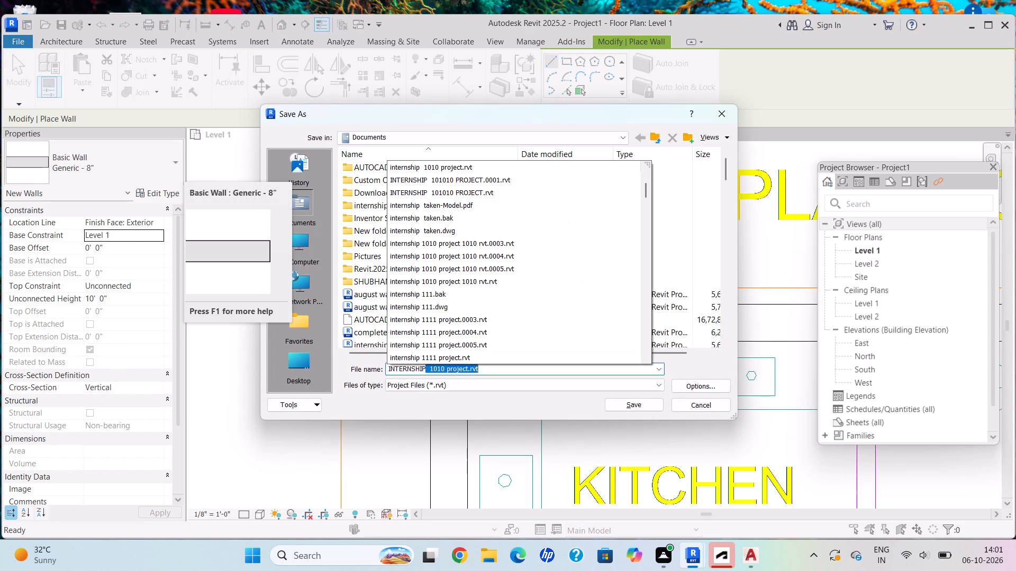
pyautogui.press('space')
pyautogui.write('2020')
pyautogui.press('space')
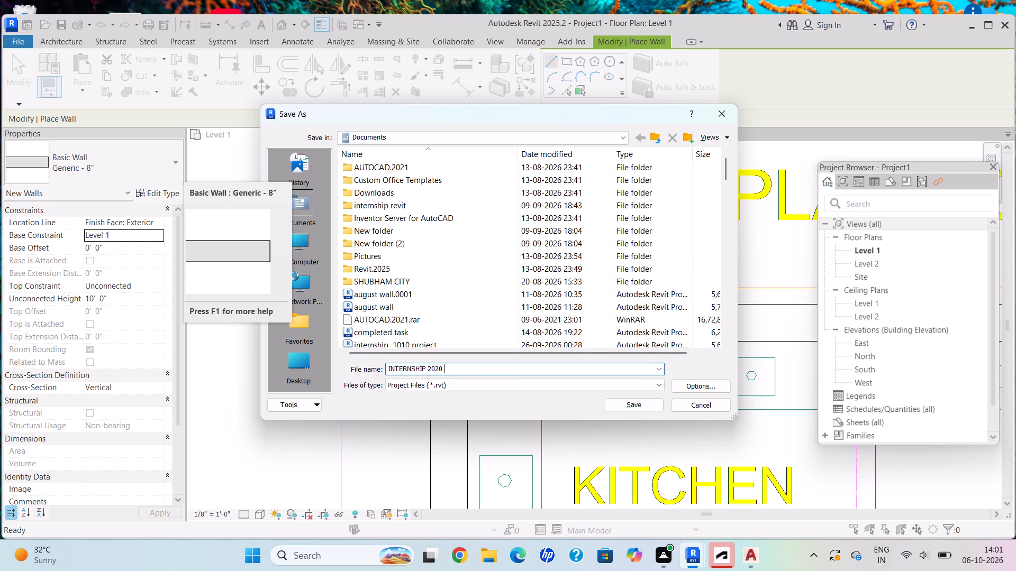
pyautogui.write('NOT MONEY')
pyautogui.click(621, 410)
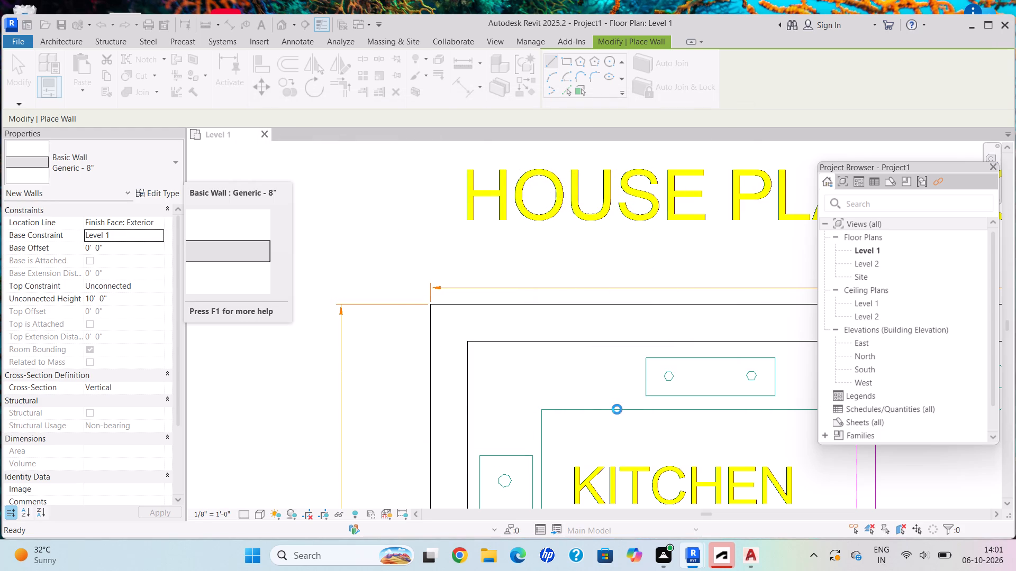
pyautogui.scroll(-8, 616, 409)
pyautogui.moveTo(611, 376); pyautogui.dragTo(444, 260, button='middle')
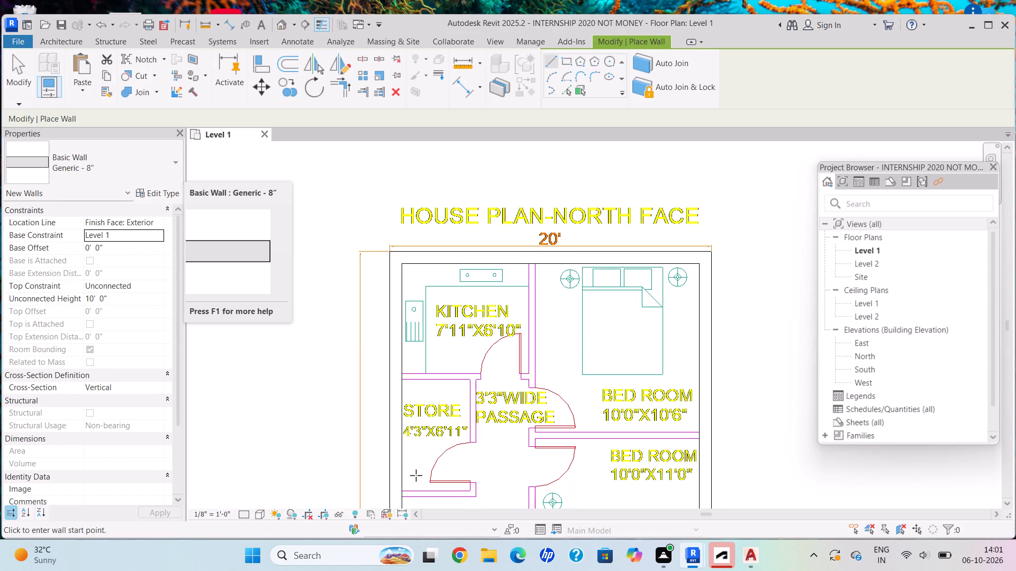
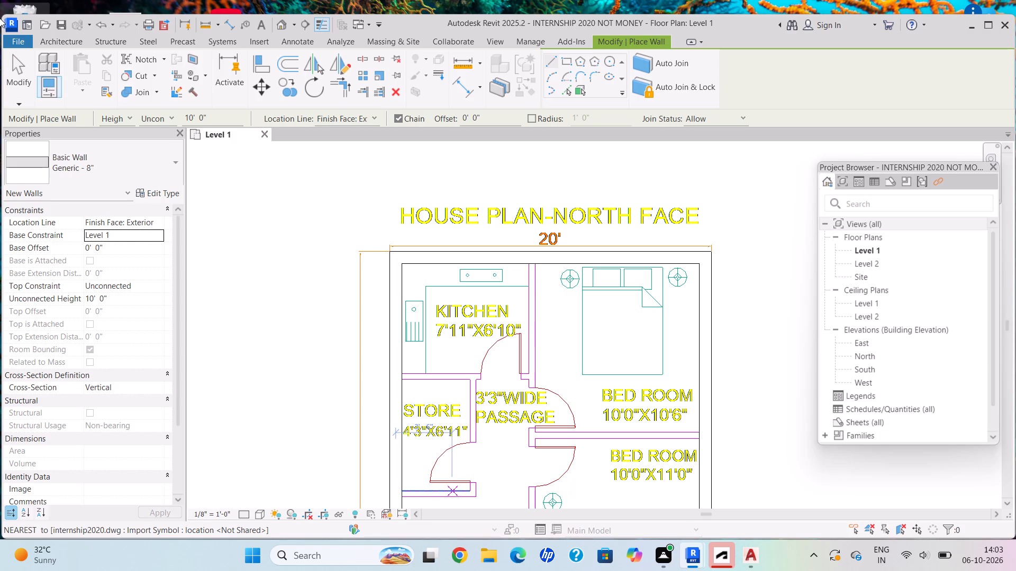
# Start a new wall and choose the Basic Wall type Generic - 5" for the interior walls.
pyautogui.click(59, 41)
pyautogui.click(51, 86)
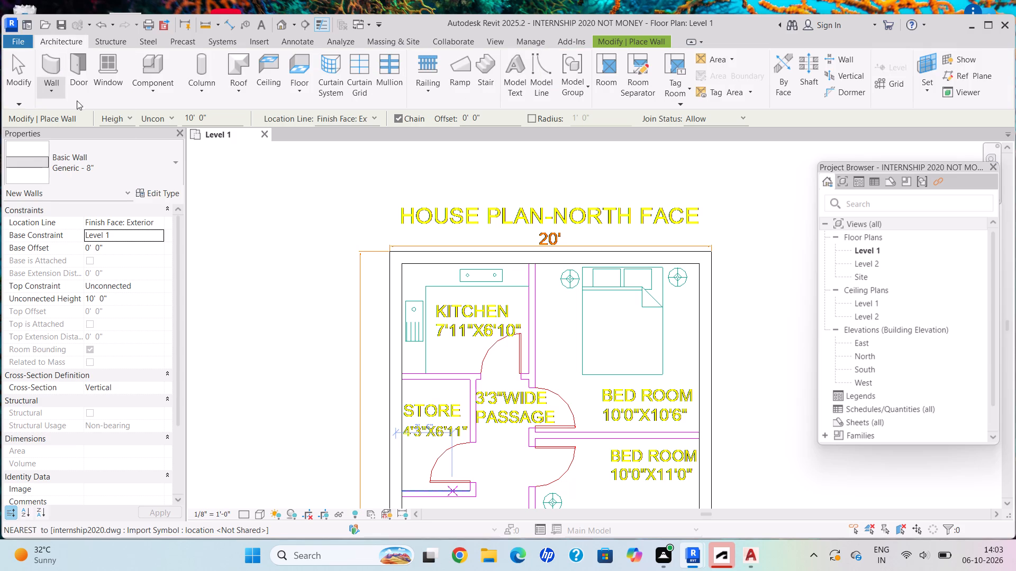
pyautogui.click(86, 109)
pyautogui.click(100, 145)
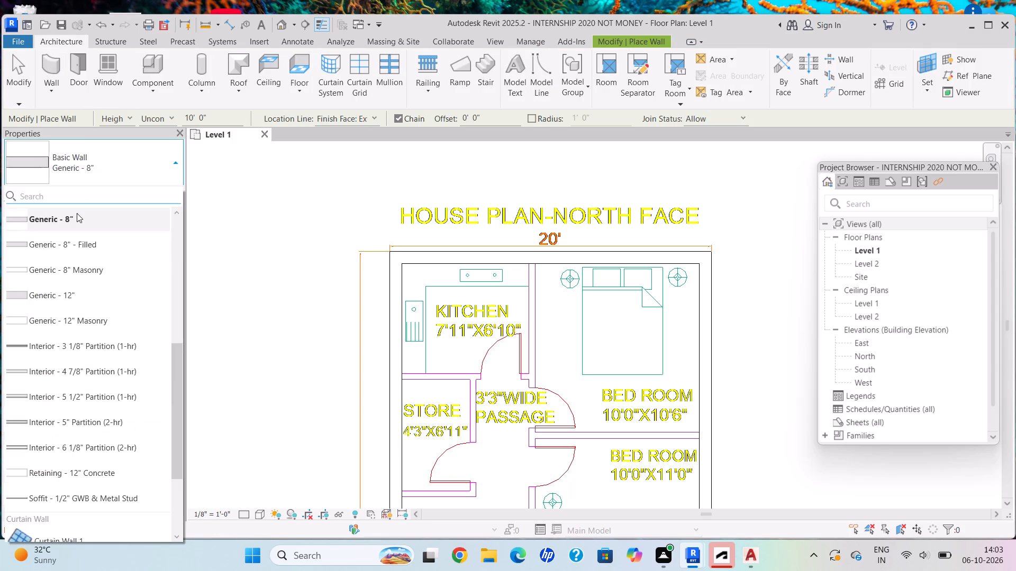
pyautogui.scroll(-5, 94, 344)
pyautogui.scroll(5, 94, 345)
pyautogui.scroll(-1, 94, 345)
pyautogui.click(78, 317)
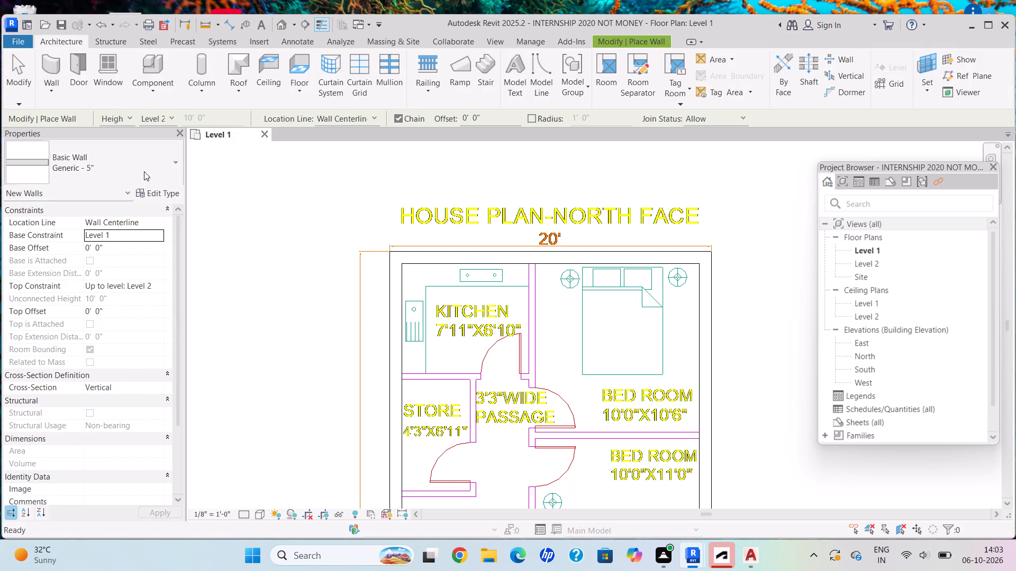
# Edit the Generic - 5" wall type's assembly and set its structure layer thickness to 4.5".
pyautogui.click(174, 195)
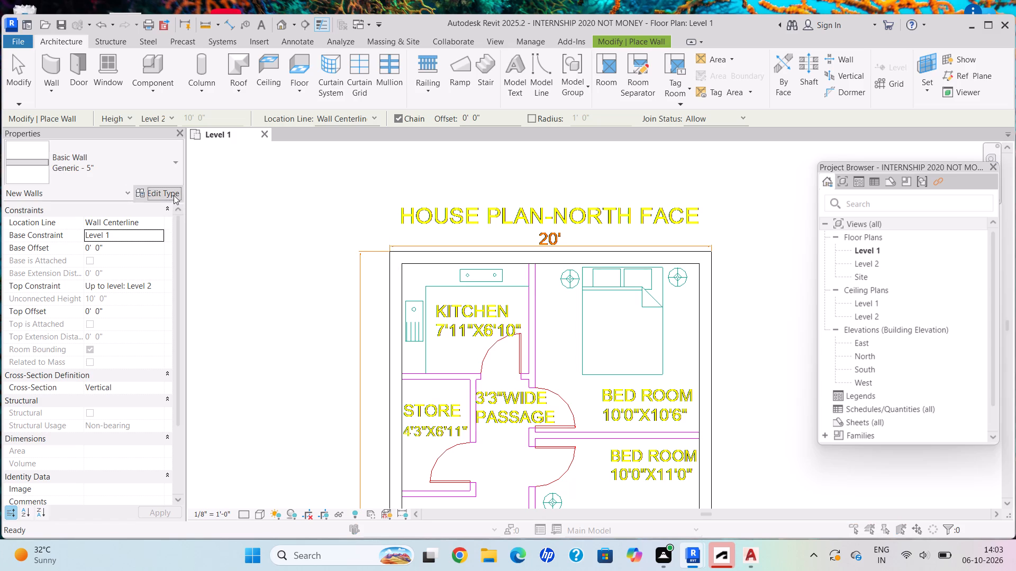
pyautogui.click(750, 201)
pyautogui.click(498, 193)
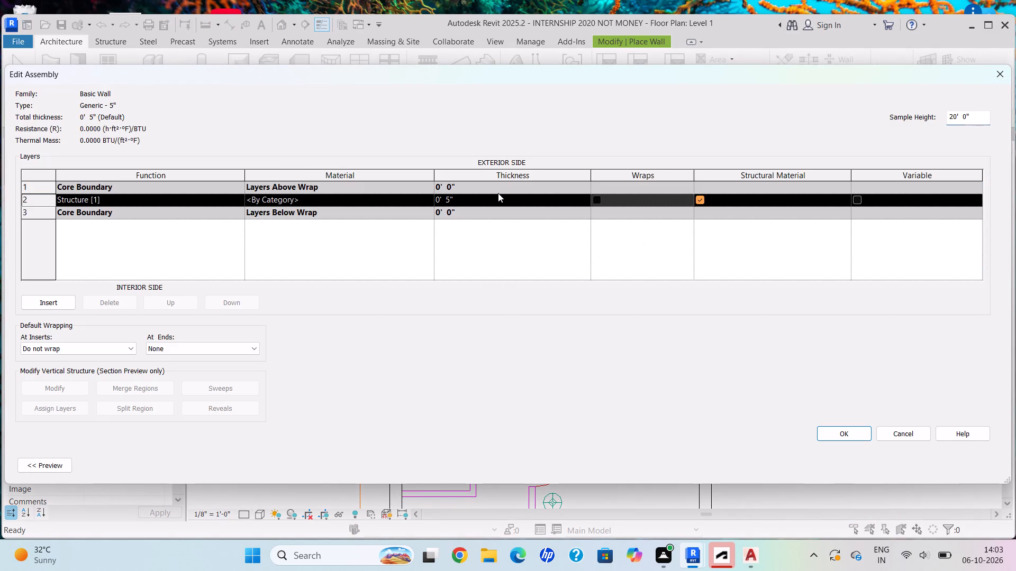
pyautogui.click(501, 197)
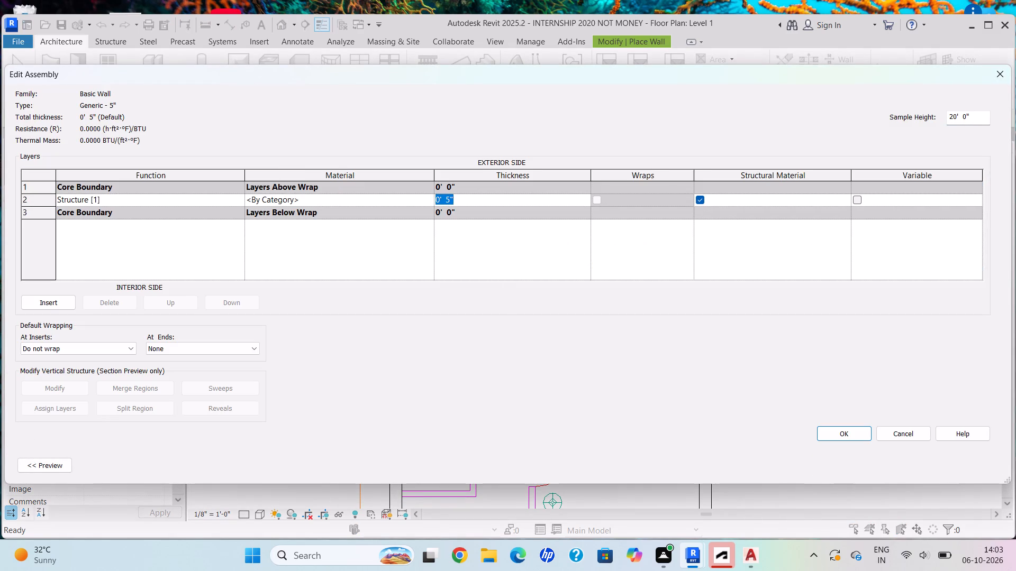
pyautogui.press('BackSpace')
pyautogui.press('7')
pyautogui.press('BackSpace')
pyautogui.press('BackSpace')
pyautogui.write('4.5"')
pyautogui.press('Return')
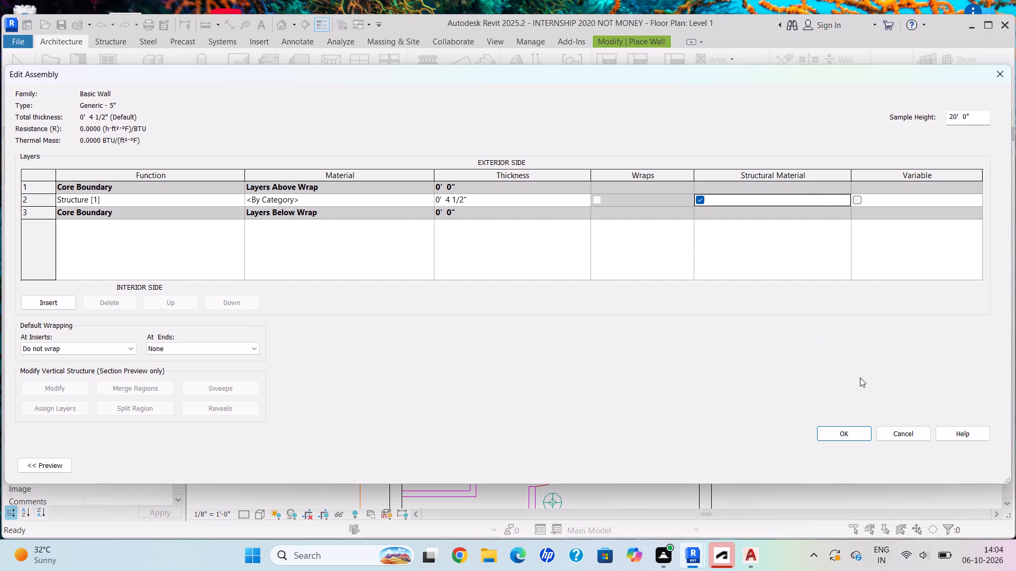
# Set the wall assembly's sample height to 10' and apply the type changes.
pyautogui.click(976, 115)
pyautogui.press('BackSpace')
pyautogui.press('BackSpace')
pyautogui.press('BackSpace')
pyautogui.press('BackSpace')
pyautogui.press('BackSpace')
pyautogui.press('BackSpace')
pyautogui.press('BackSpace')
pyautogui.press('BackSpace')
pyautogui.press('BackSpace')
pyautogui.press('BackSpace')
pyautogui.press('BackSpace')
pyautogui.press('BackSpace')
pyautogui.press('BackSpace')
pyautogui.press('BackSpace')
pyautogui.press('BackSpace')
pyautogui.press('BackSpace')
pyautogui.press('BackSpace')
pyautogui.press('BackSpace')
pyautogui.write("10'")
pyautogui.press('Return')
pyautogui.click(838, 435)
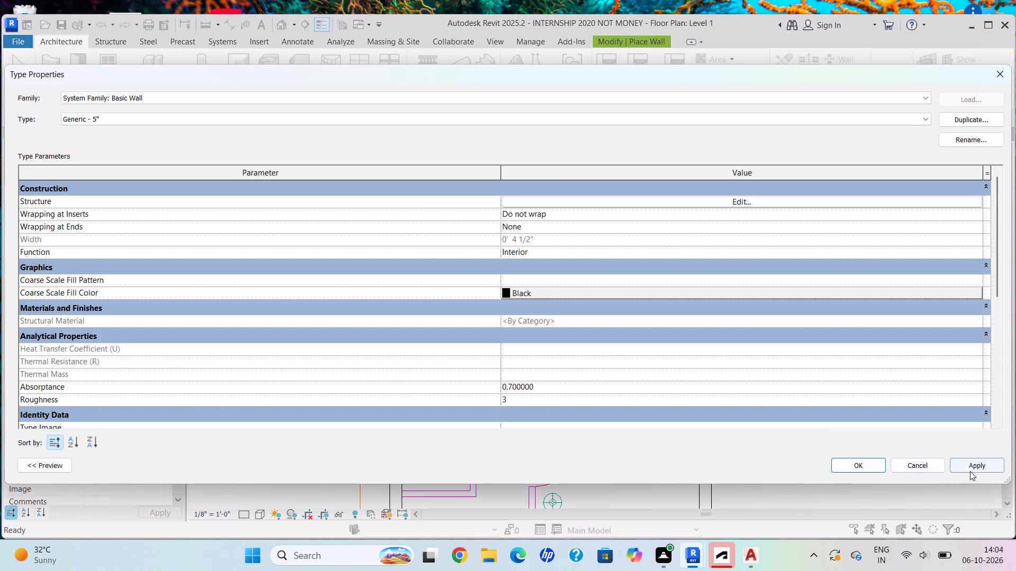
pyautogui.click(967, 469)
pyautogui.click(831, 466)
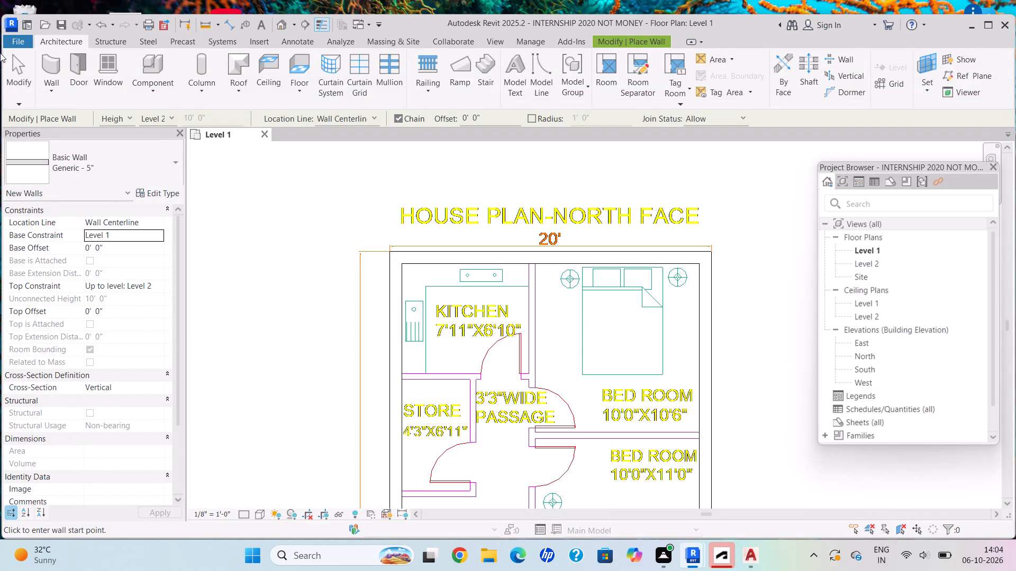
# Set the new walls' location line to Finish Face: Exterior.
pyautogui.scroll(1, 161, 220)
pyautogui.scroll(-1, 160, 219)
pyautogui.scroll(4, 160, 219)
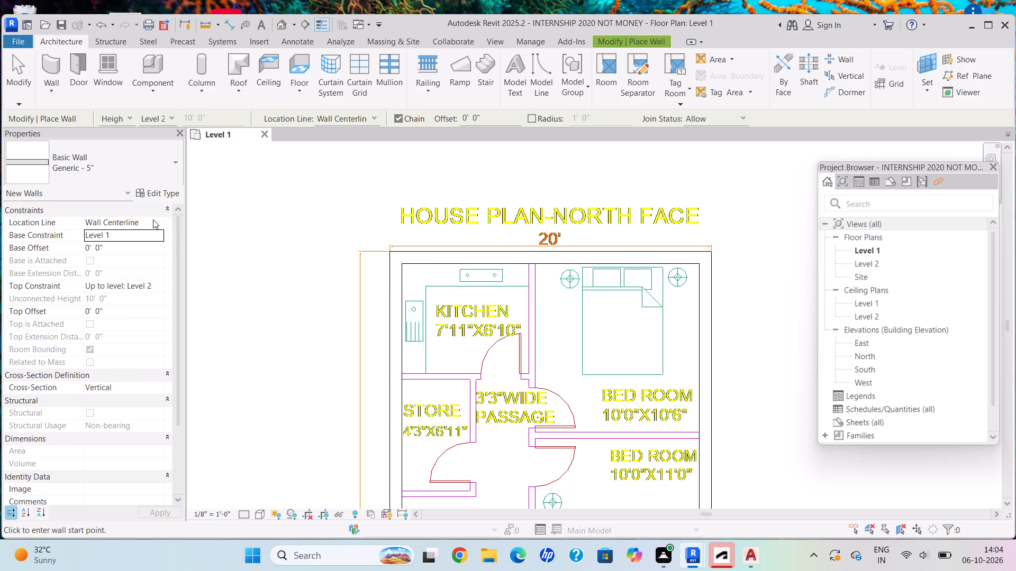
pyautogui.scroll(2, 153, 219)
pyautogui.click(153, 224)
pyautogui.click(158, 219)
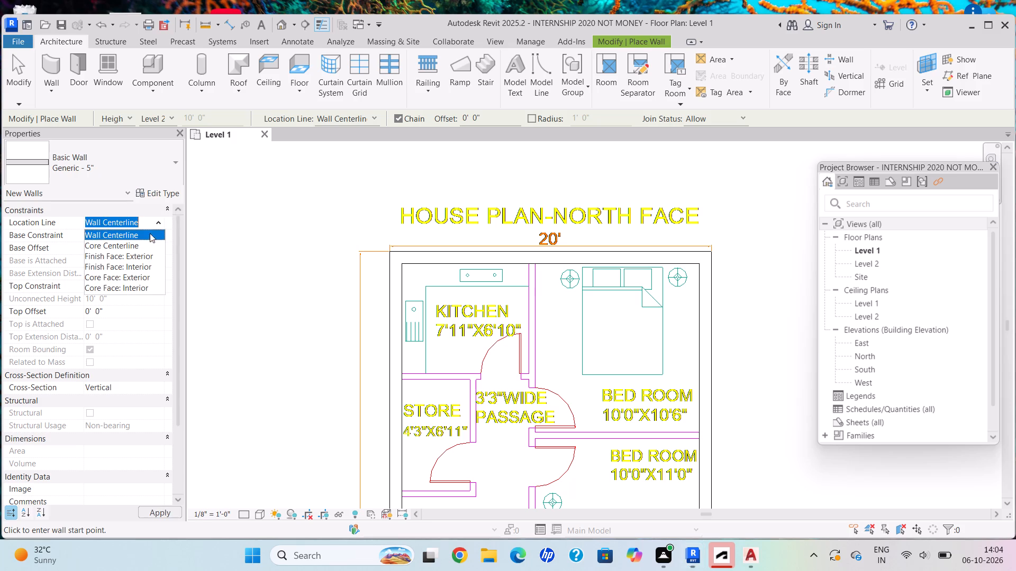
pyautogui.click(143, 255)
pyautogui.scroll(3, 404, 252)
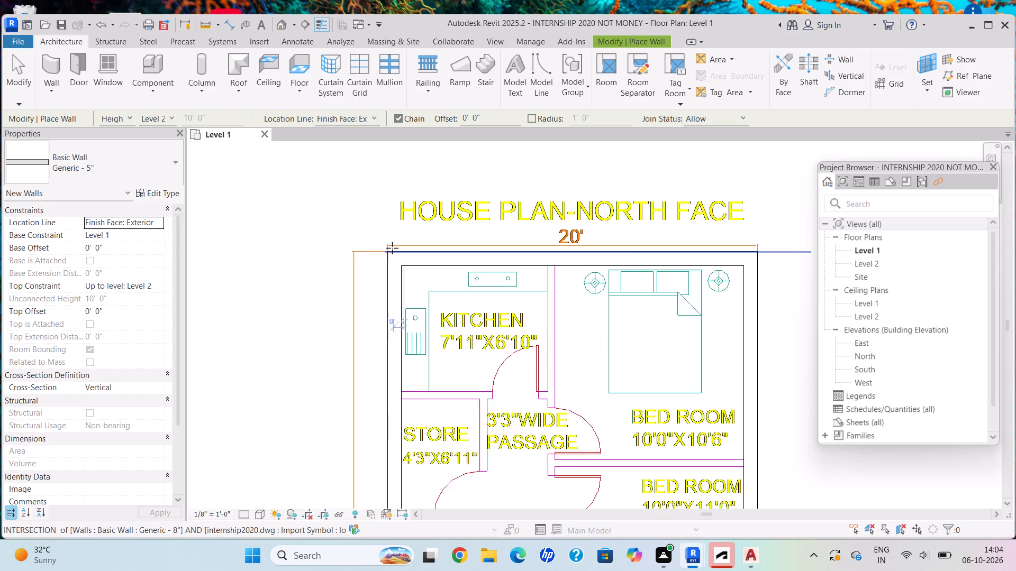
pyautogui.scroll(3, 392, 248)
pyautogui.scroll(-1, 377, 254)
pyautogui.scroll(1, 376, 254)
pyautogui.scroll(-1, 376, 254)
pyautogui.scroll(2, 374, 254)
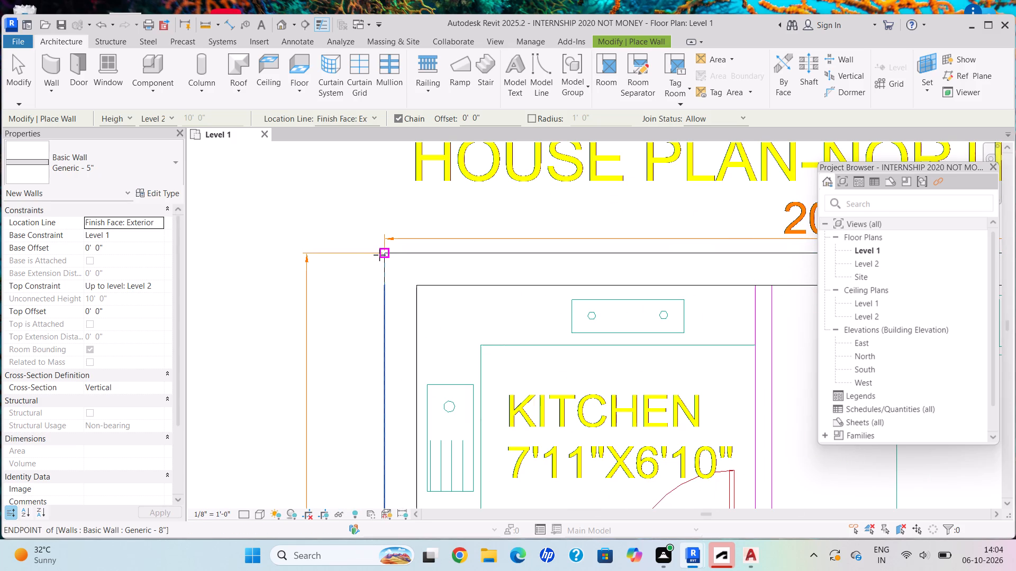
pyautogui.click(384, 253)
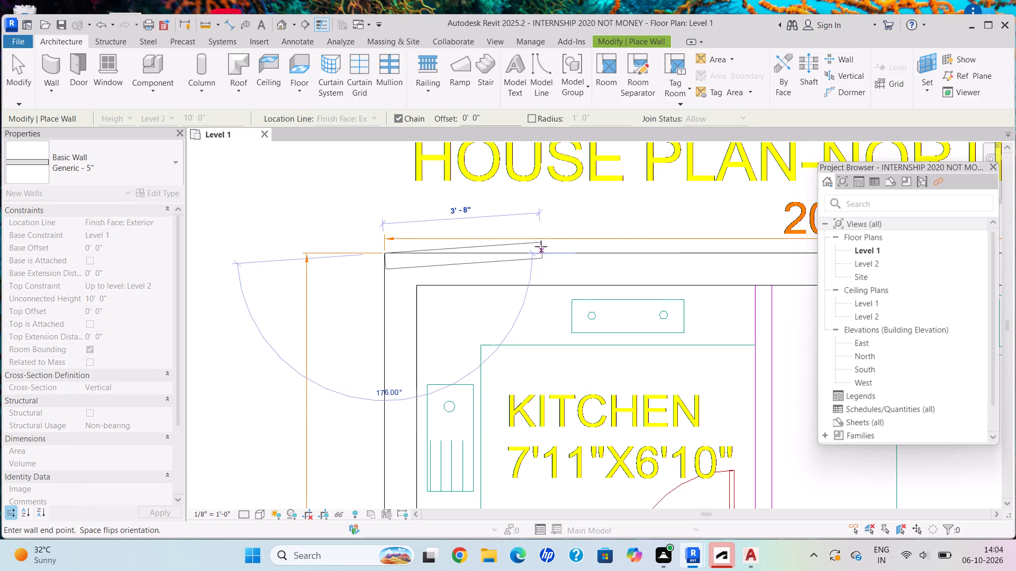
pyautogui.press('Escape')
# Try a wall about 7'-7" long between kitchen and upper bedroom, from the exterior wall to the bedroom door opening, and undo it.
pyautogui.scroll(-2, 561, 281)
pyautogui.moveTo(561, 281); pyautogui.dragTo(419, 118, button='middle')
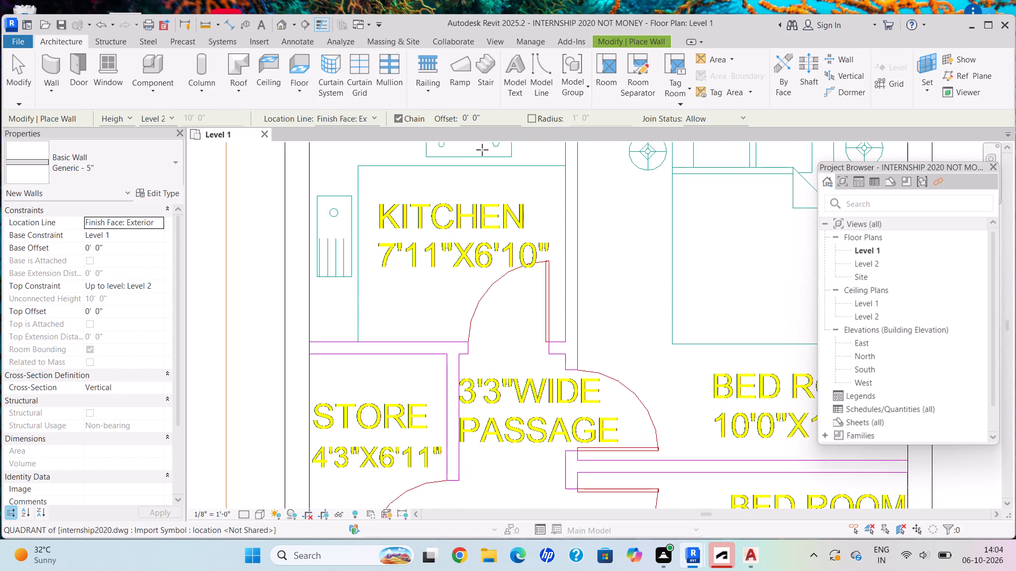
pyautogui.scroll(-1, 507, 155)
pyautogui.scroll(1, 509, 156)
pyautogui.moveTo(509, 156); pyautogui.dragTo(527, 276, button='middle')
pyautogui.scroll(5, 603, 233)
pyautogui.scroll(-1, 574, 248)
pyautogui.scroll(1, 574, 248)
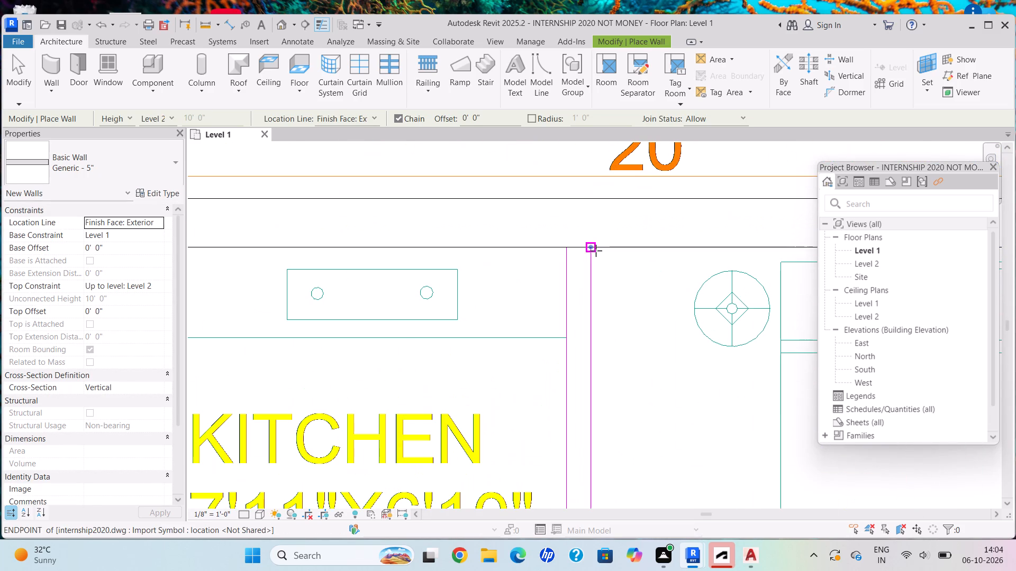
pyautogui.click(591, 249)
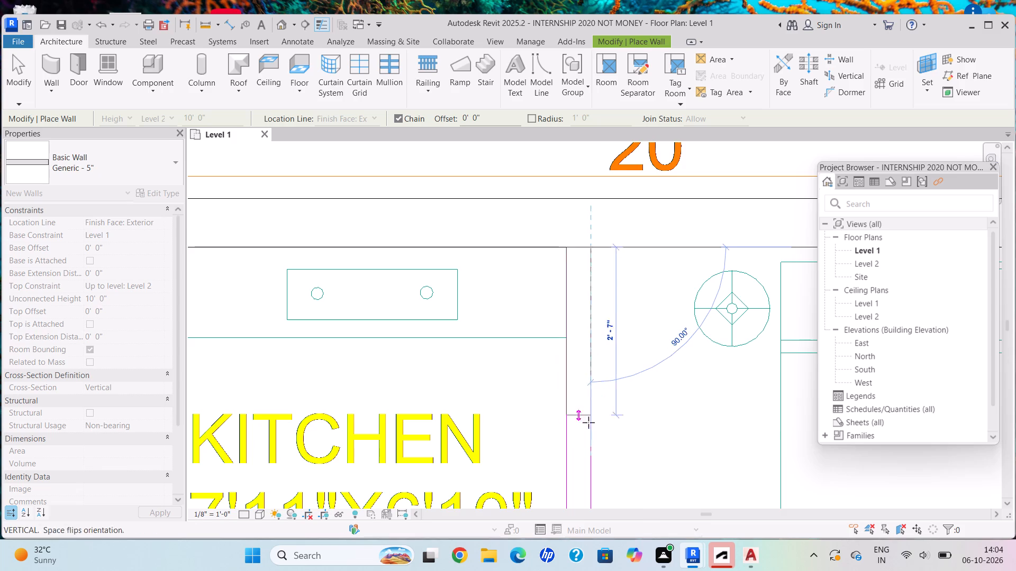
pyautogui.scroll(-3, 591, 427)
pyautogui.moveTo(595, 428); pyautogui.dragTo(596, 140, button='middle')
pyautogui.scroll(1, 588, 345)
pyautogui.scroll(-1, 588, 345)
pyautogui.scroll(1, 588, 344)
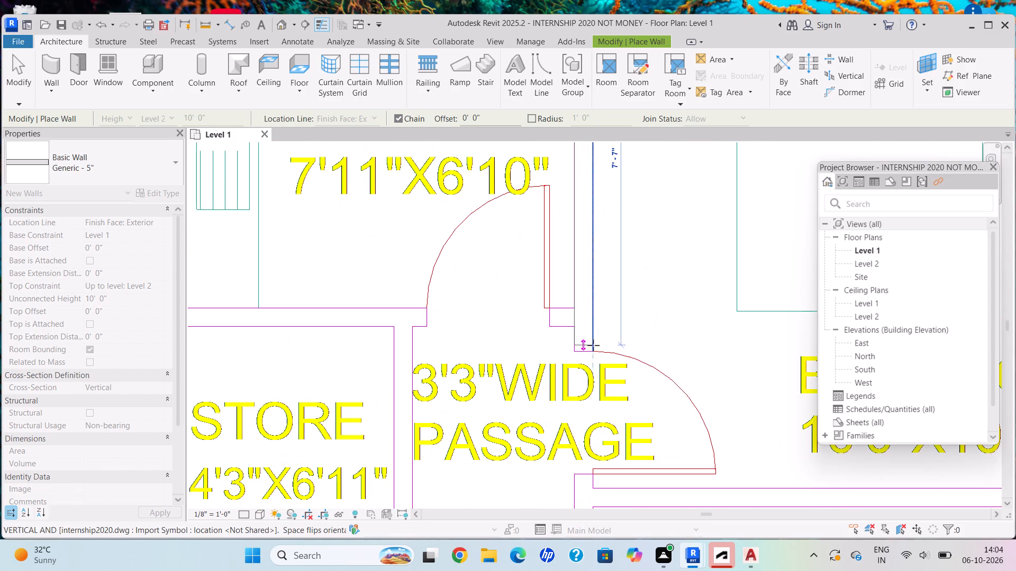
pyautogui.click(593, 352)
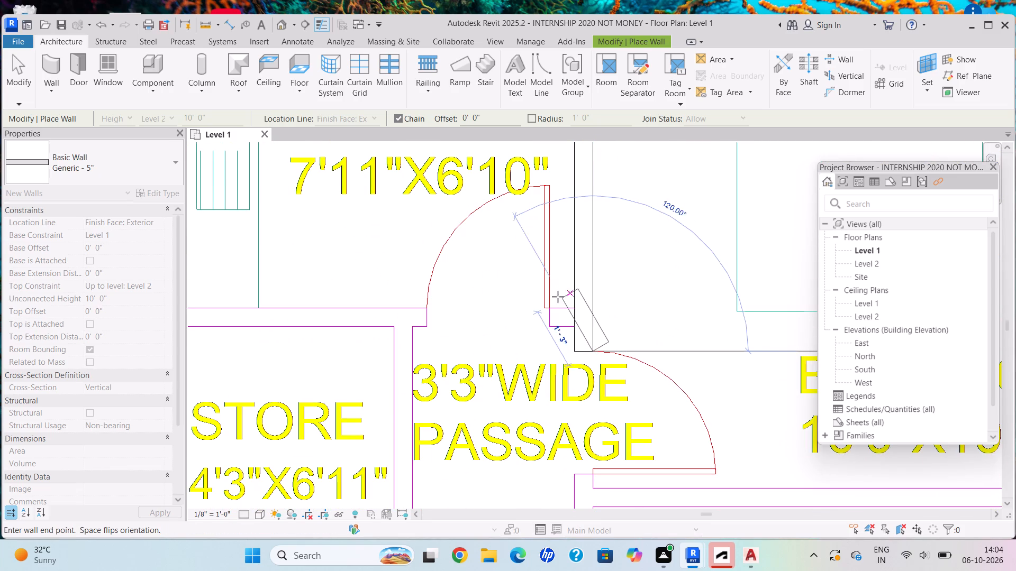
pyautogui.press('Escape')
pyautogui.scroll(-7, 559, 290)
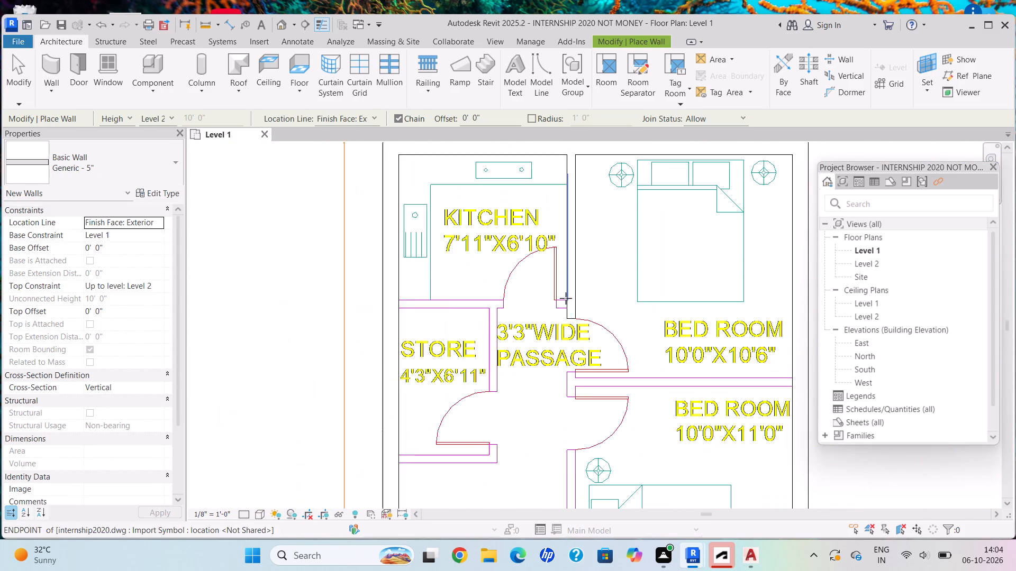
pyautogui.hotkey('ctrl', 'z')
# Draw the long central interior wall along the bedroom side's partition line, from the exterior wall by the kitchen to the entry-side exterior wall.
pyautogui.scroll(-1, 537, 251)
pyautogui.moveTo(548, 255); pyautogui.dragTo(574, 319, button='middle')
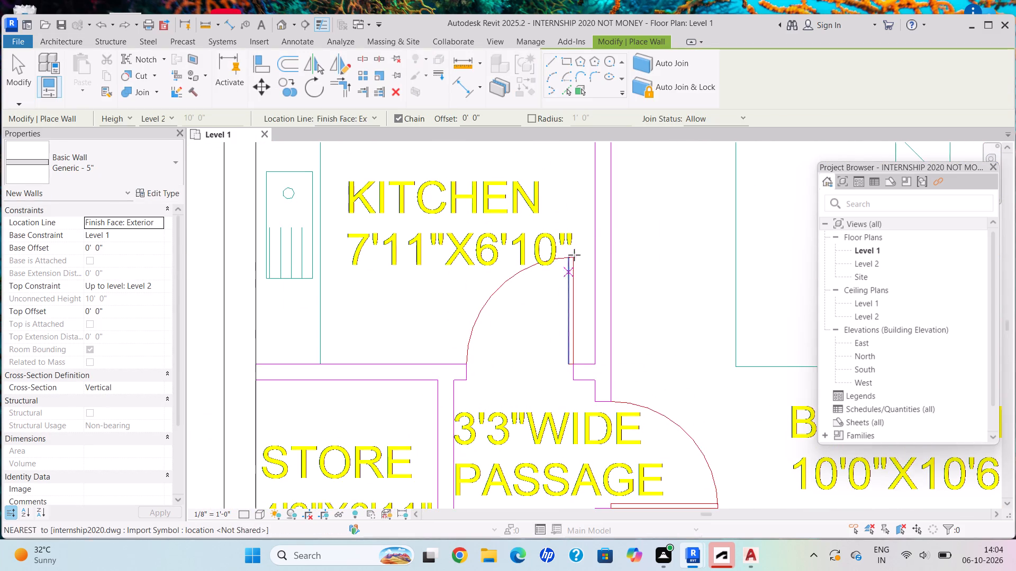
pyautogui.moveTo(596, 219); pyautogui.dragTo(598, 314, button='middle')
pyautogui.scroll(3, 618, 164)
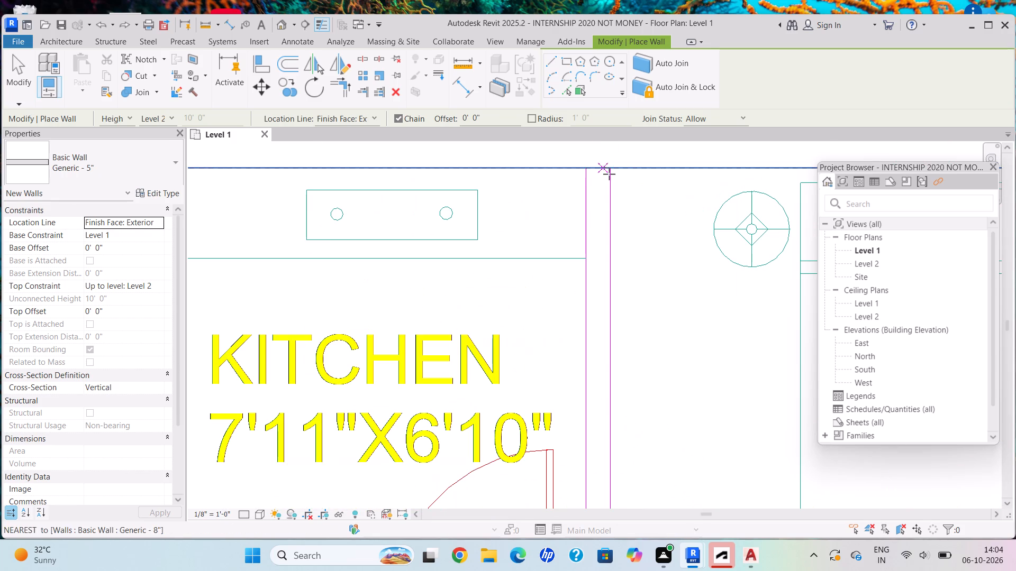
pyautogui.click(612, 163)
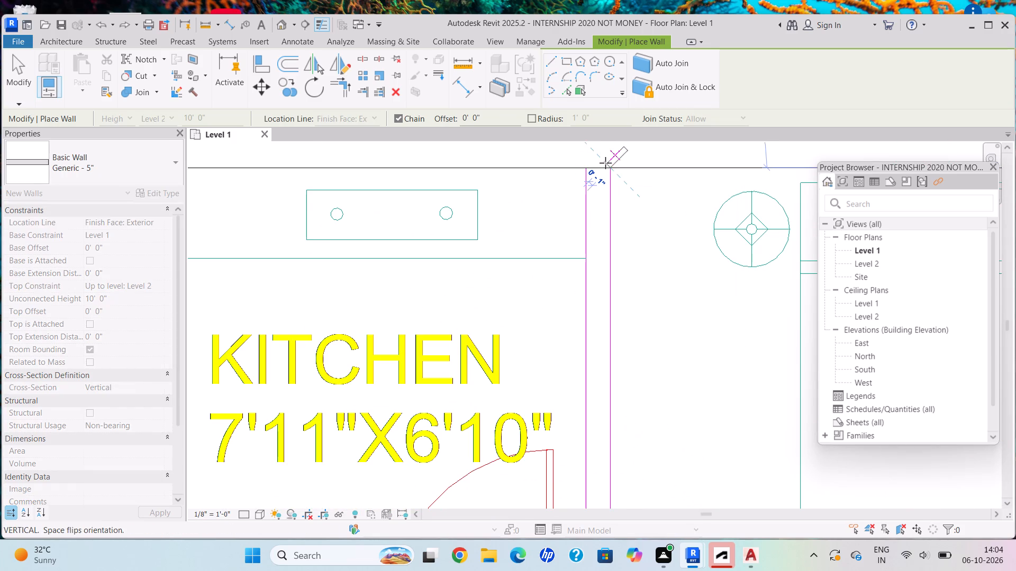
pyautogui.scroll(-3, 615, 420)
pyautogui.moveTo(622, 420); pyautogui.dragTo(666, 179, button='middle')
pyautogui.scroll(-1, 651, 321)
pyautogui.moveTo(651, 321); pyautogui.dragTo(622, 180, button='middle')
pyautogui.moveTo(620, 448); pyautogui.dragTo(628, 221, button='middle')
pyautogui.scroll(-1, 620, 447)
pyautogui.scroll(-2, 634, 313)
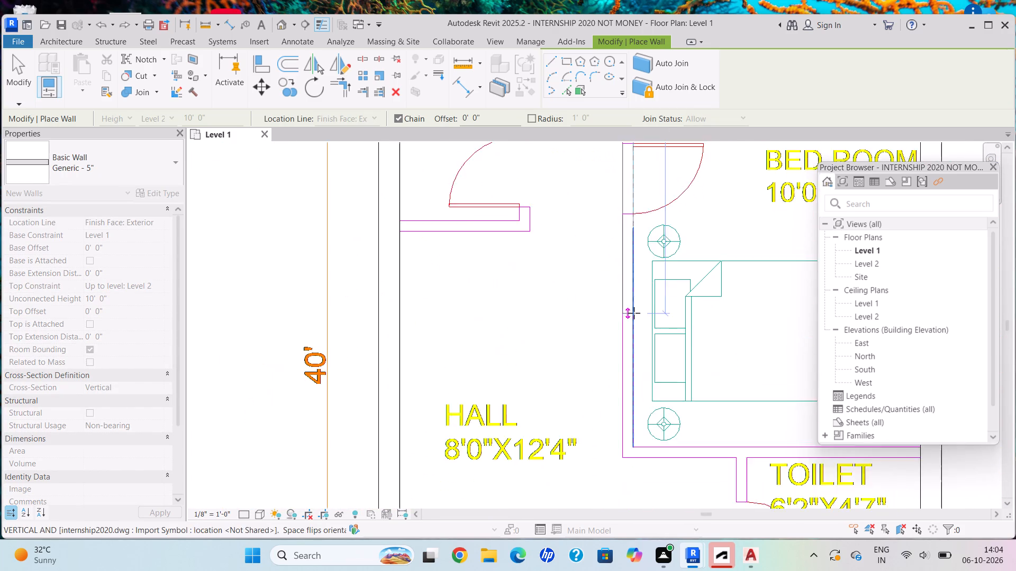
pyautogui.moveTo(634, 313); pyautogui.dragTo(613, 93, button='middle')
pyautogui.scroll(-1, 620, 276)
pyautogui.moveTo(610, 310); pyautogui.dragTo(640, 126, button='middle')
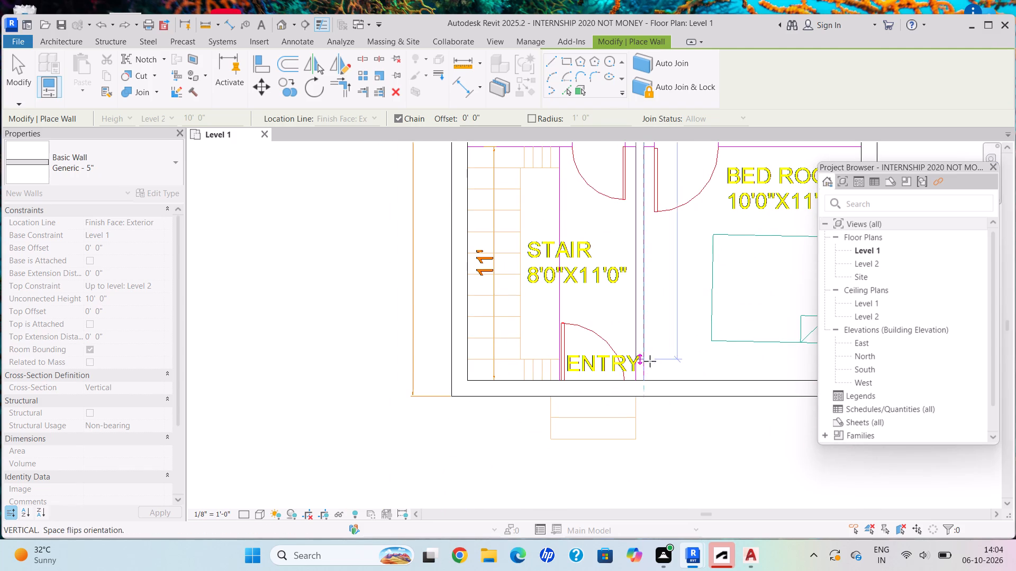
pyautogui.scroll(3, 651, 380)
pyautogui.scroll(-1, 646, 379)
pyautogui.scroll(6, 641, 377)
pyautogui.scroll(-1, 635, 386)
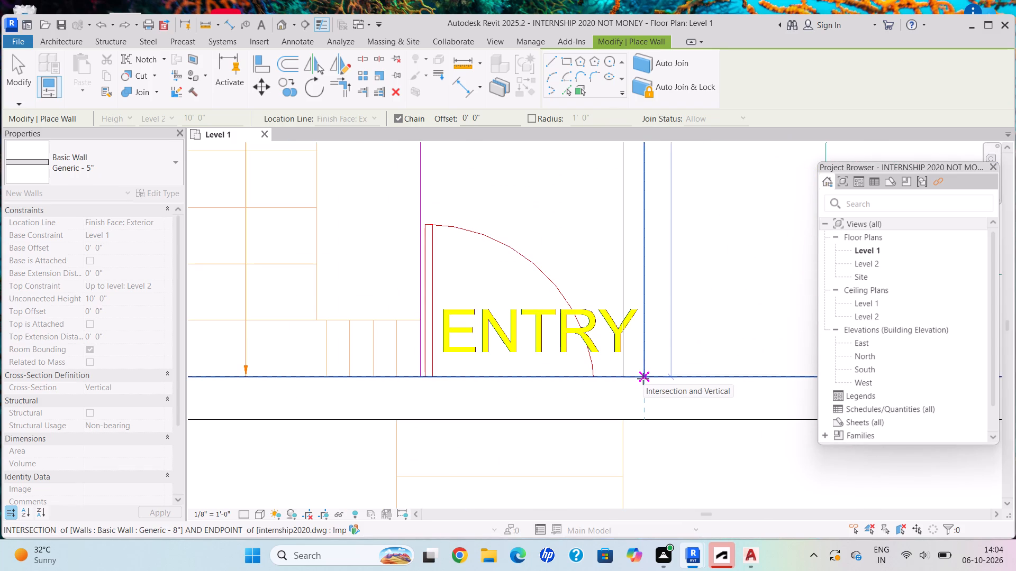
pyautogui.click(644, 375)
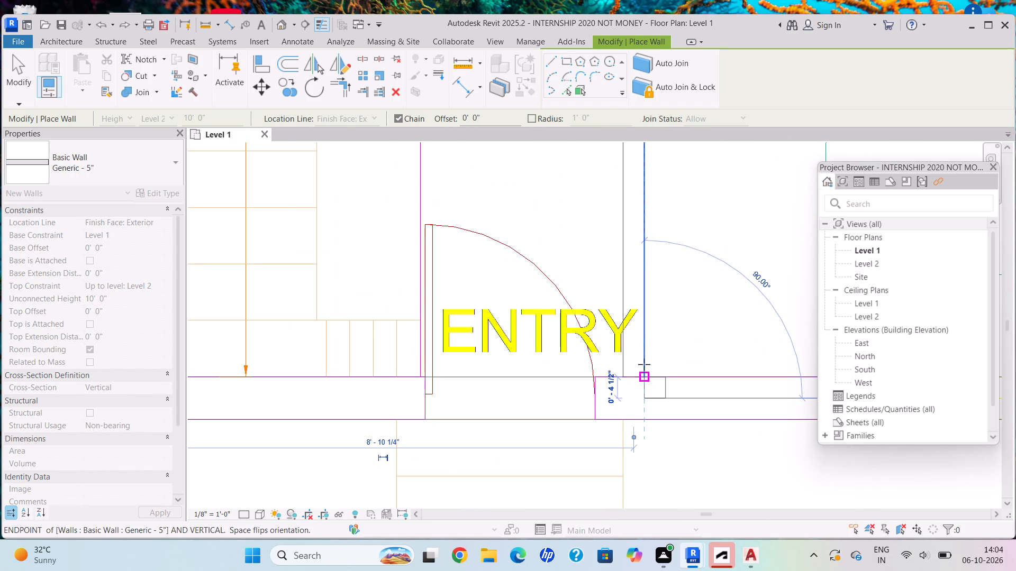
pyautogui.scroll(-3, 616, 230)
pyautogui.moveTo(614, 229); pyautogui.dragTo(540, 342, button='middle')
pyautogui.press('Escape')
# Draw an interior wall about 10'-2 1/2" long between the middle bedroom and the toilet, from the central wall to the exterior wall.
pyautogui.scroll(-3, 501, 253)
pyautogui.moveTo(501, 256); pyautogui.dragTo(504, 307, button='middle')
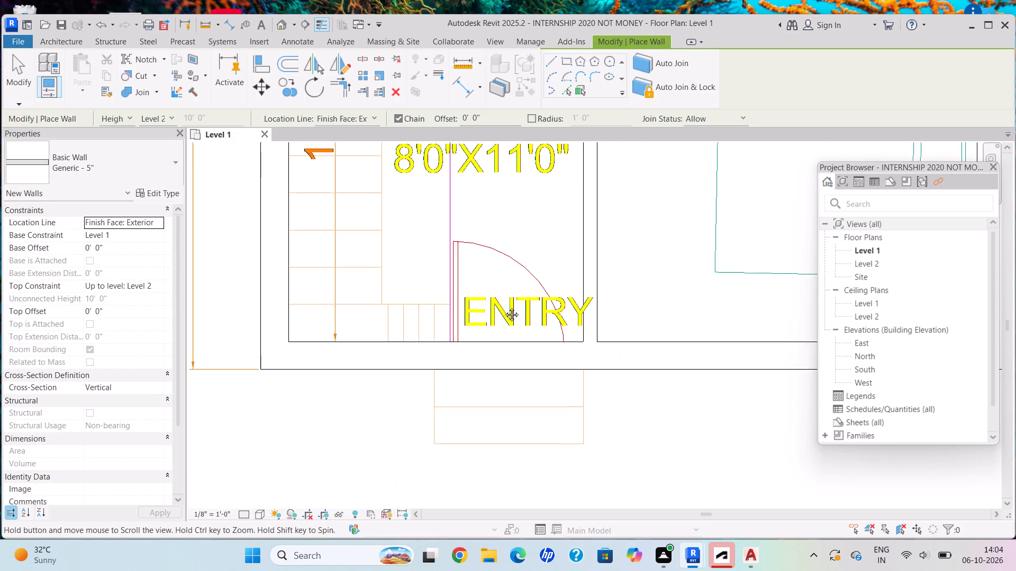
pyautogui.scroll(1, 504, 302)
pyautogui.moveTo(504, 307); pyautogui.dragTo(474, 403, button='middle')
pyautogui.scroll(-1, 470, 259)
pyautogui.moveTo(469, 259); pyautogui.dragTo(386, 433, button='middle')
pyautogui.scroll(-3, 531, 214)
pyautogui.moveTo(527, 217); pyautogui.dragTo(303, 351, button='middle')
pyautogui.scroll(-1, 402, 252)
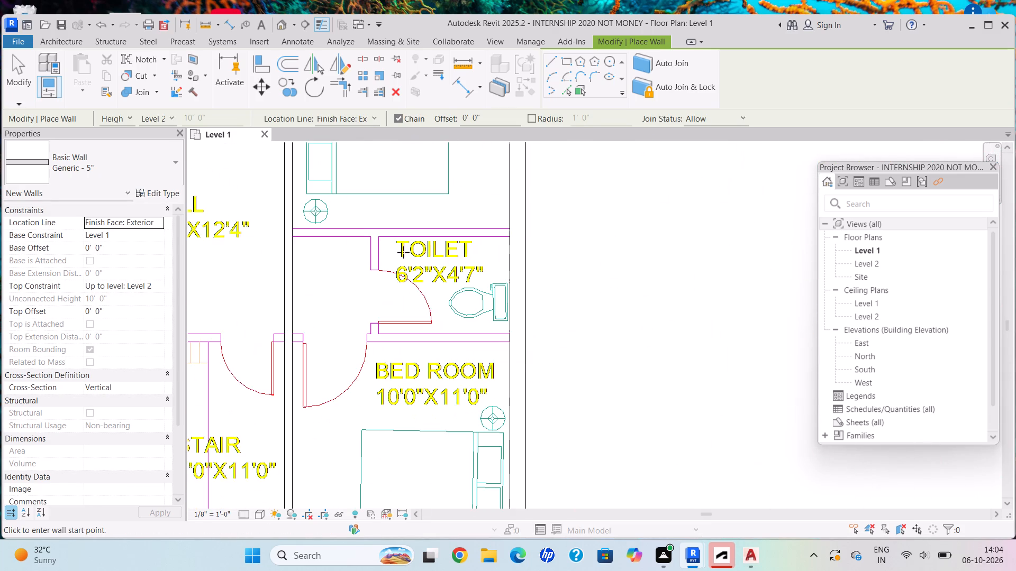
pyautogui.moveTo(407, 255); pyautogui.dragTo(421, 343, button='middle')
pyautogui.scroll(-1, 423, 294)
pyautogui.moveTo(422, 294); pyautogui.dragTo(547, 293, button='middle')
pyautogui.scroll(5, 438, 311)
pyautogui.scroll(-1, 438, 311)
pyautogui.scroll(4, 458, 320)
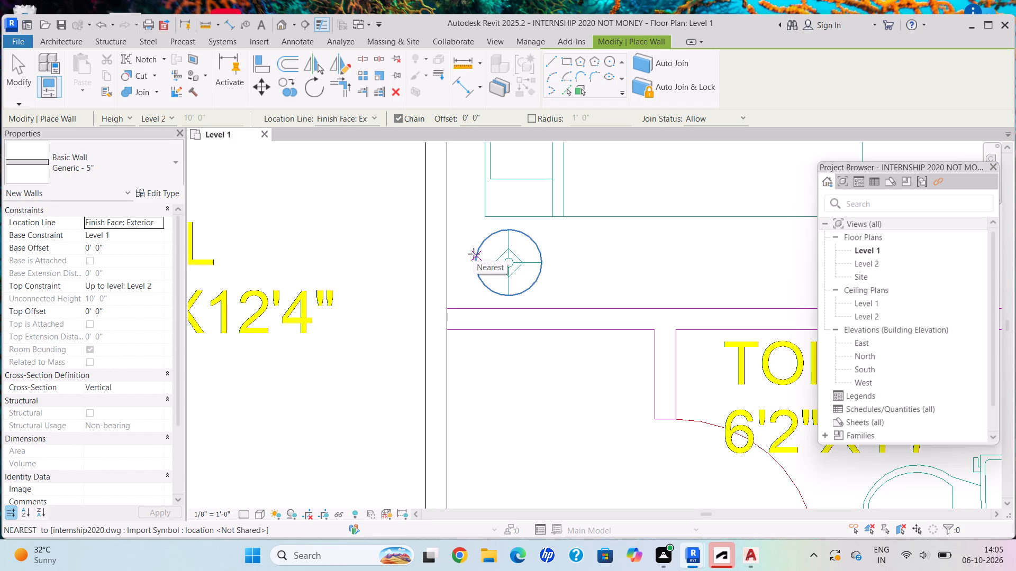
pyautogui.scroll(1, 442, 320)
pyautogui.scroll(-1, 441, 320)
pyautogui.scroll(1, 441, 320)
pyautogui.scroll(-1, 441, 320)
pyautogui.scroll(1, 441, 320)
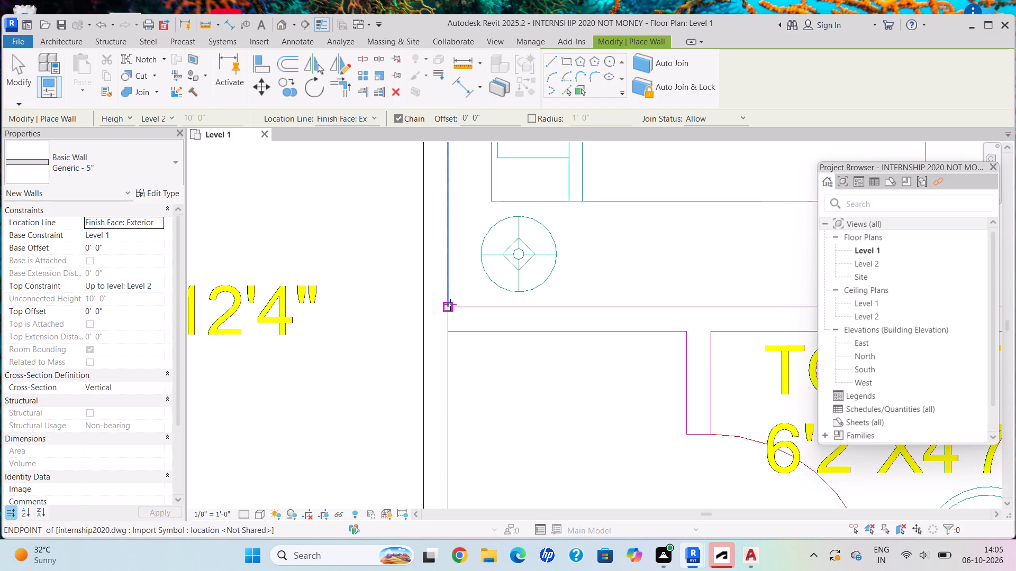
pyautogui.click(447, 306)
pyautogui.scroll(-3, 728, 315)
pyautogui.moveTo(718, 314); pyautogui.dragTo(310, 244, button='middle')
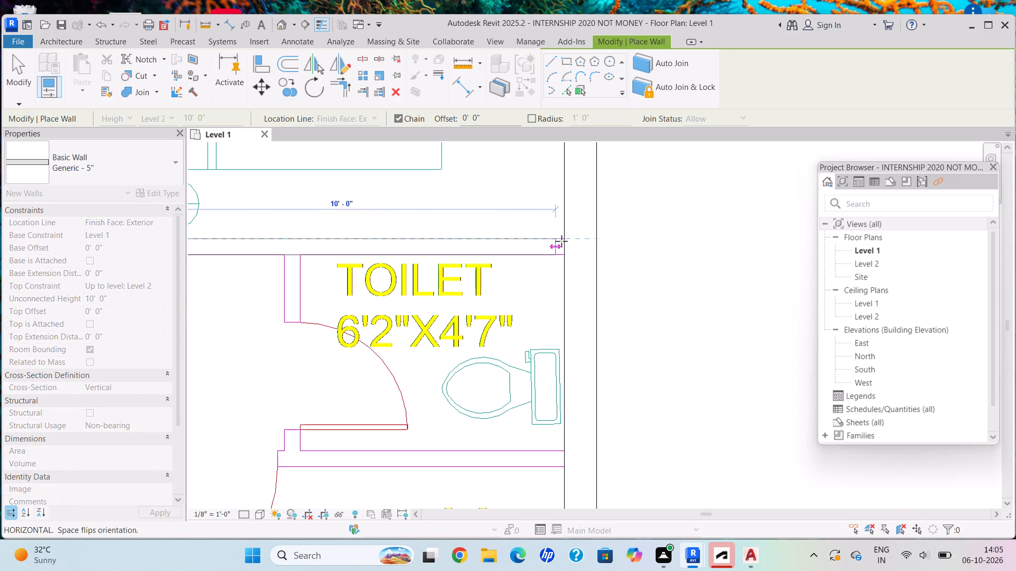
pyautogui.scroll(2, 563, 238)
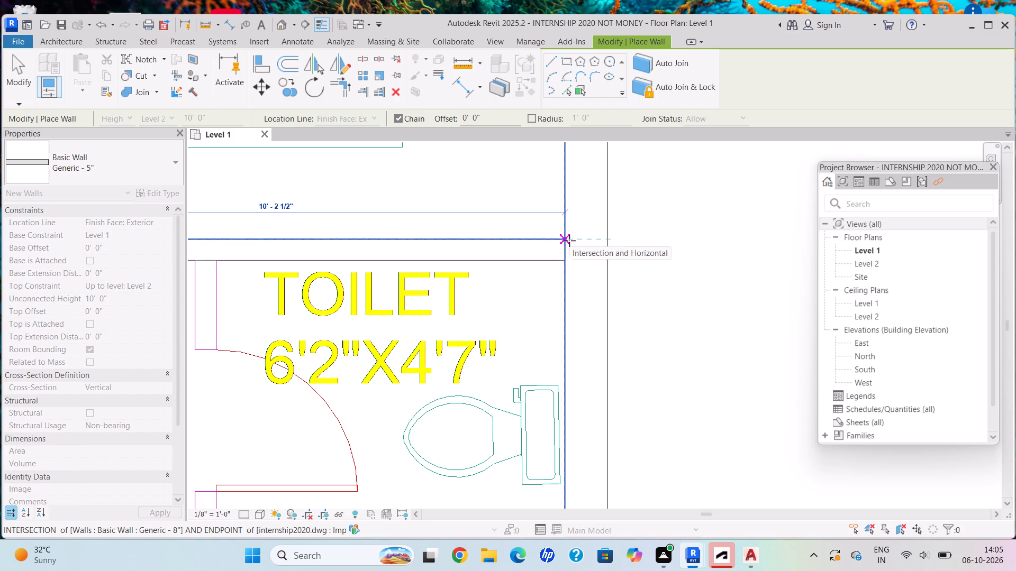
pyautogui.click(569, 241)
pyautogui.scroll(-3, 460, 243)
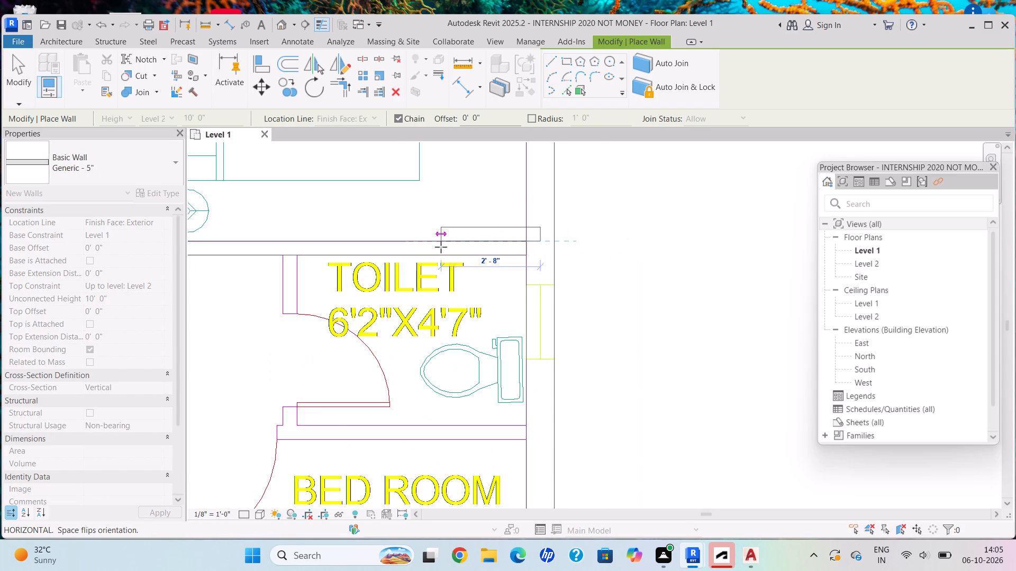
pyautogui.moveTo(574, 335); pyautogui.dragTo(602, 352, button='middle')
pyautogui.middleClick(602, 352)
pyautogui.press('Escape')
# Draw the toilet's door-side wall from the middle bedroom's partition down to the lower bedroom's partition line.
pyautogui.scroll(-3, 430, 273)
pyautogui.moveTo(430, 273); pyautogui.dragTo(483, 284, button='middle')
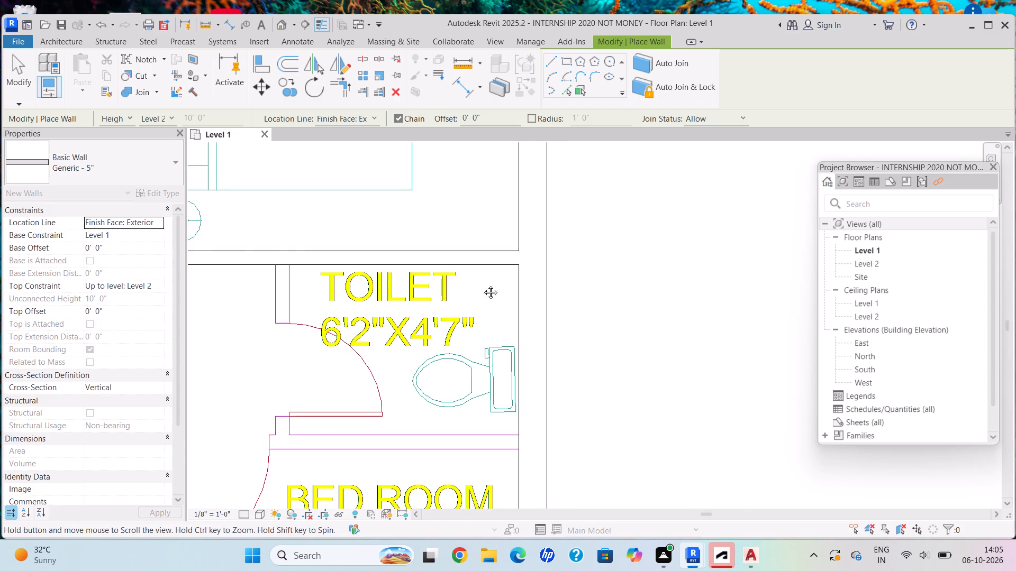
pyautogui.moveTo(483, 284); pyautogui.dragTo(666, 317, button='middle')
pyautogui.scroll(-1, 489, 279)
pyautogui.moveTo(485, 279); pyautogui.dragTo(452, 156, button='middle')
pyautogui.scroll(-1, 480, 192)
pyautogui.scroll(6, 480, 192)
pyautogui.scroll(-1, 500, 171)
pyautogui.scroll(1, 500, 171)
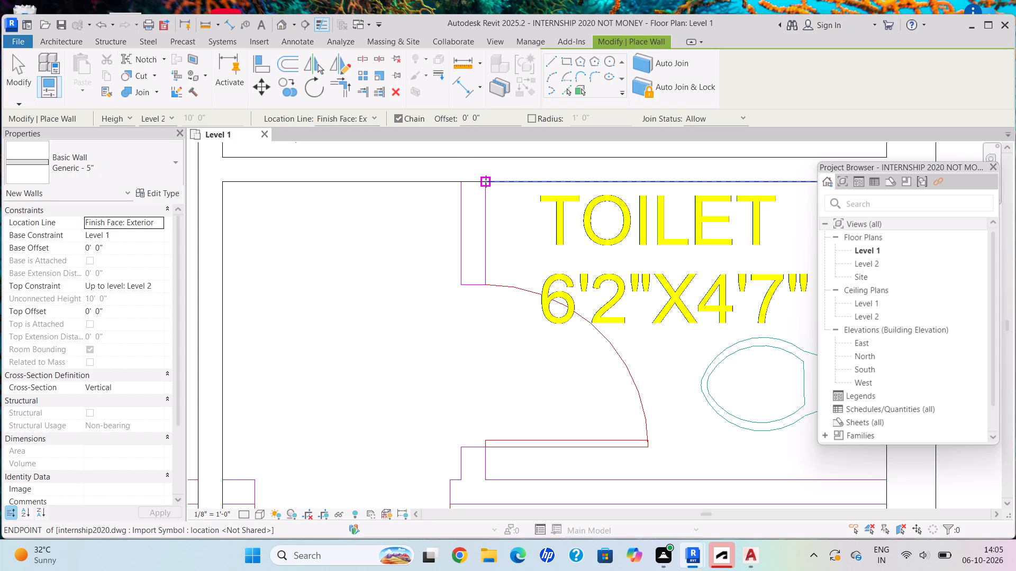
pyautogui.click(486, 181)
pyautogui.scroll(-5, 487, 355)
pyautogui.moveTo(483, 355); pyautogui.dragTo(456, 152, button='middle')
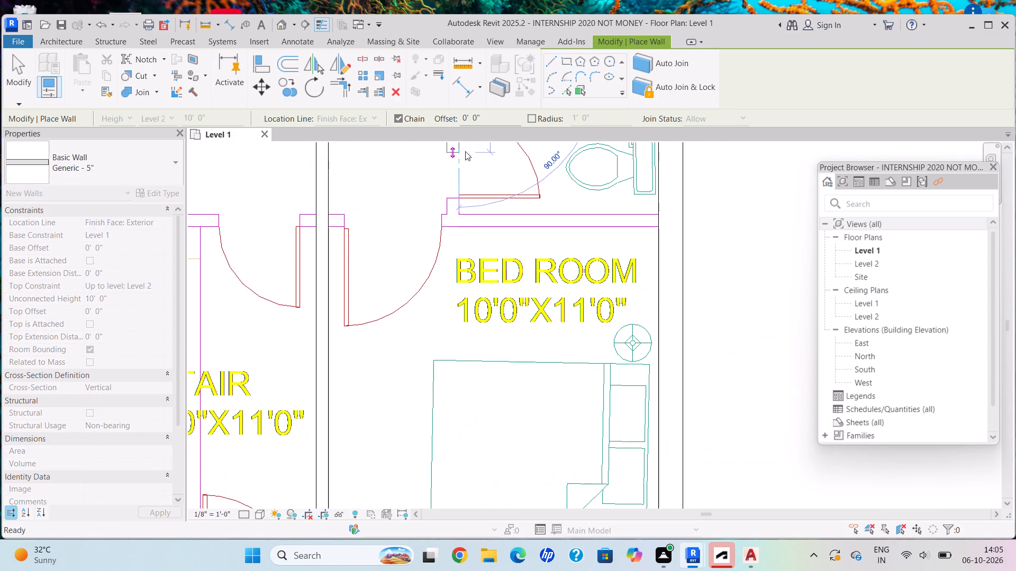
pyautogui.scroll(3, 455, 238)
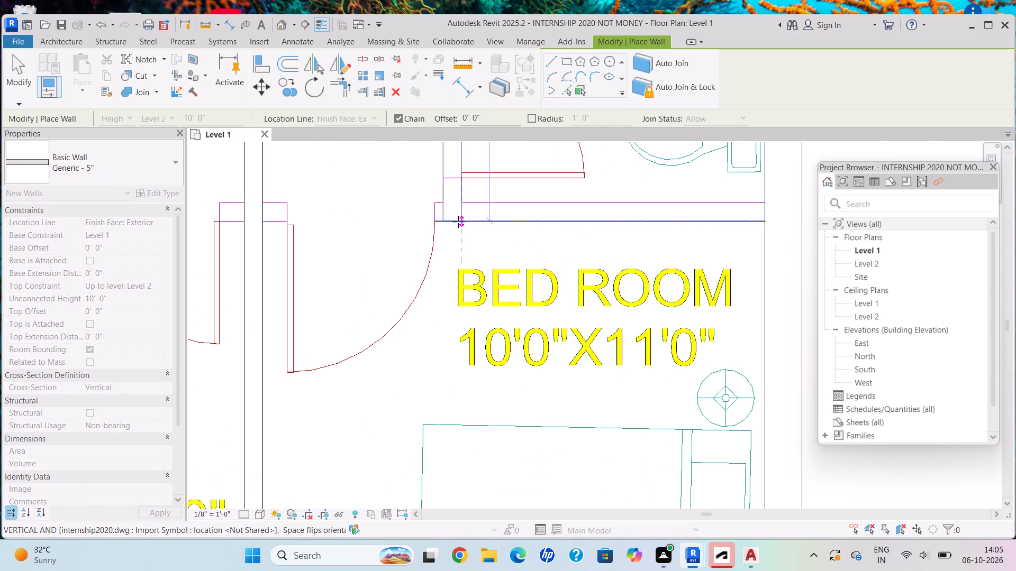
pyautogui.click(462, 219)
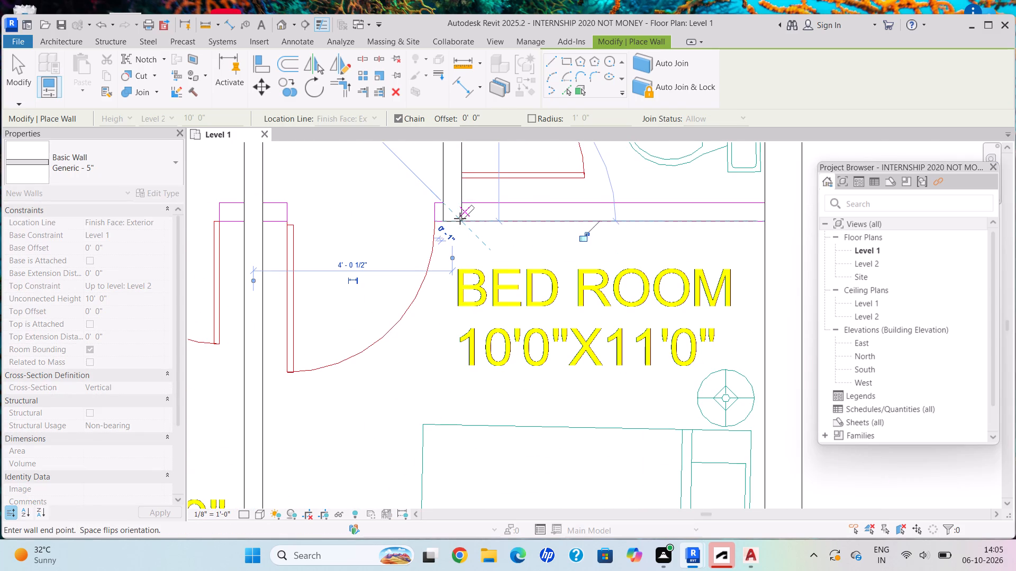
pyautogui.press('Escape')
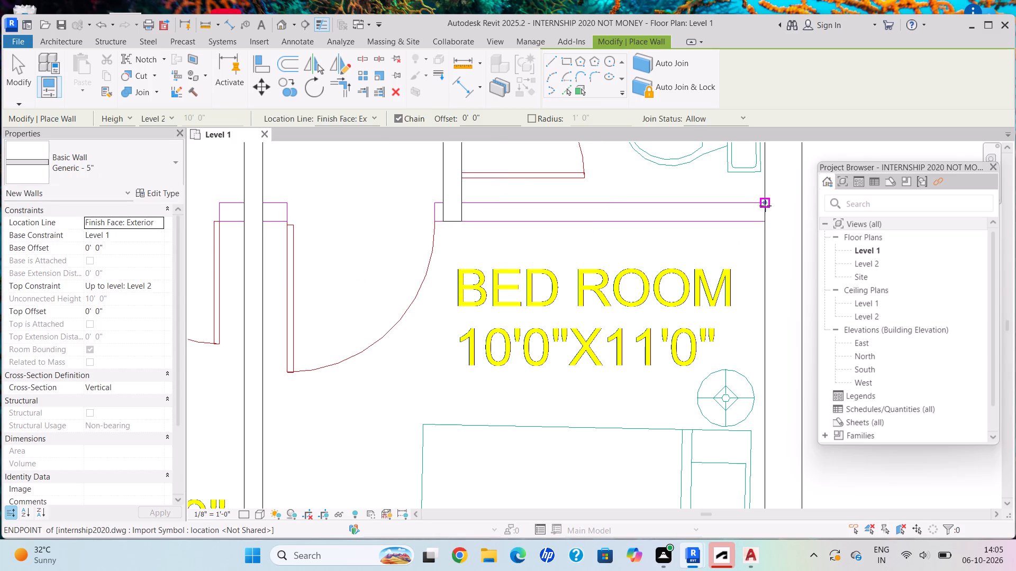
# Draw the wall between toilet and lower bedroom about 6'-8 1/2" long, from the exterior wall to the bedroom door opening, with its orientation flipped.
pyautogui.click(766, 203)
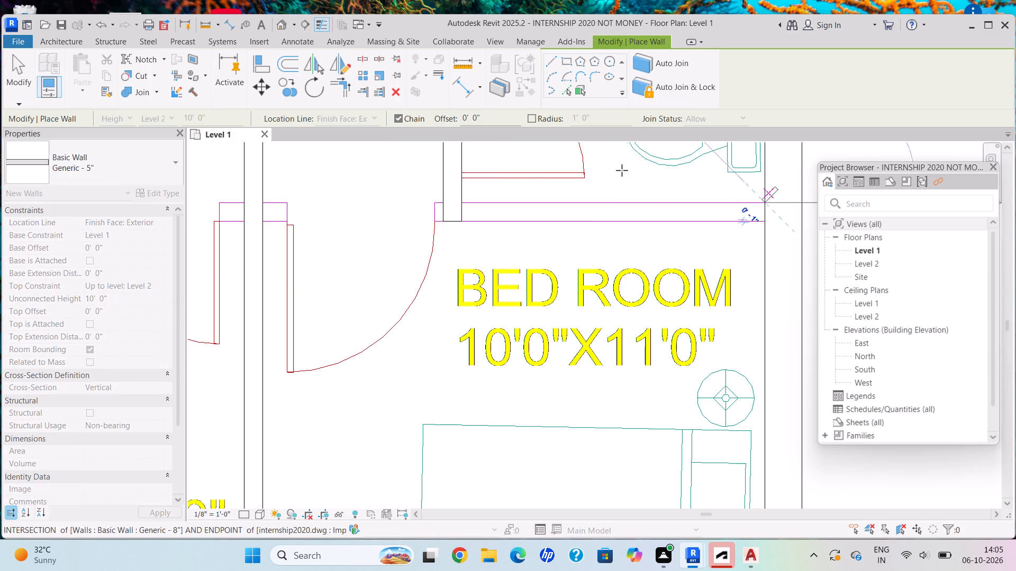
pyautogui.press('space')
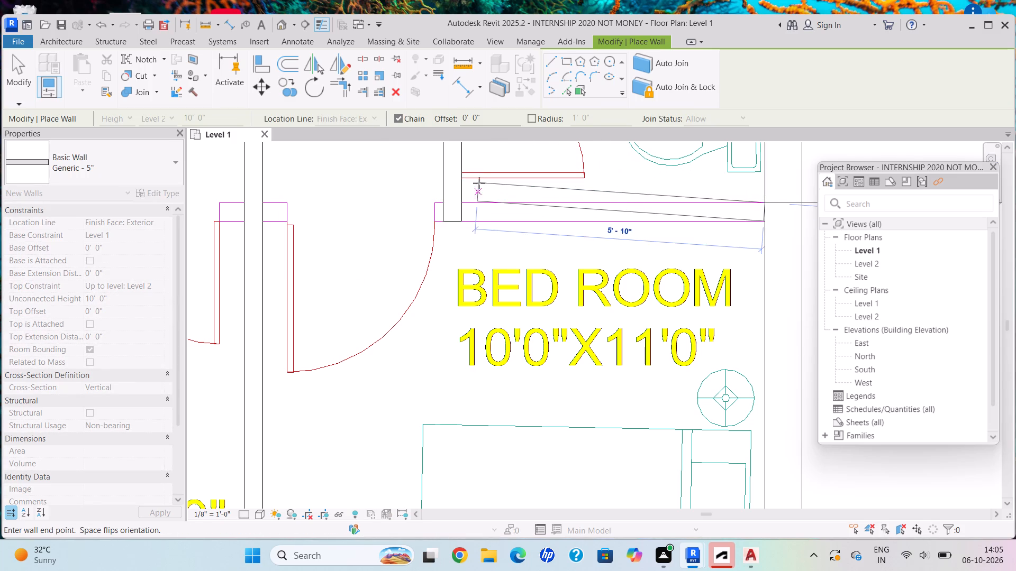
pyautogui.moveTo(434, 191); pyautogui.dragTo(452, 282, button='middle')
pyautogui.scroll(3, 460, 298)
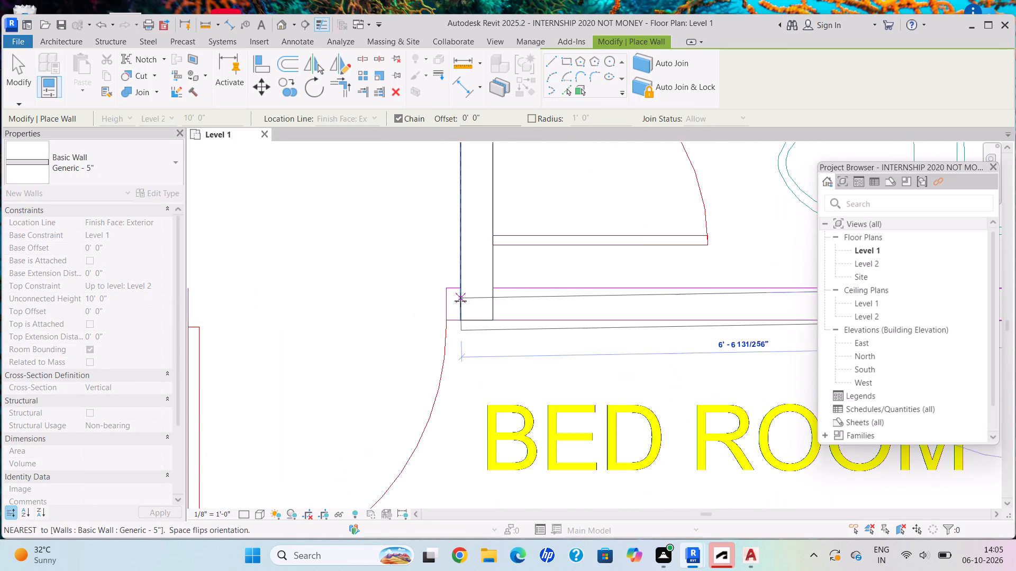
pyautogui.scroll(2, 460, 301)
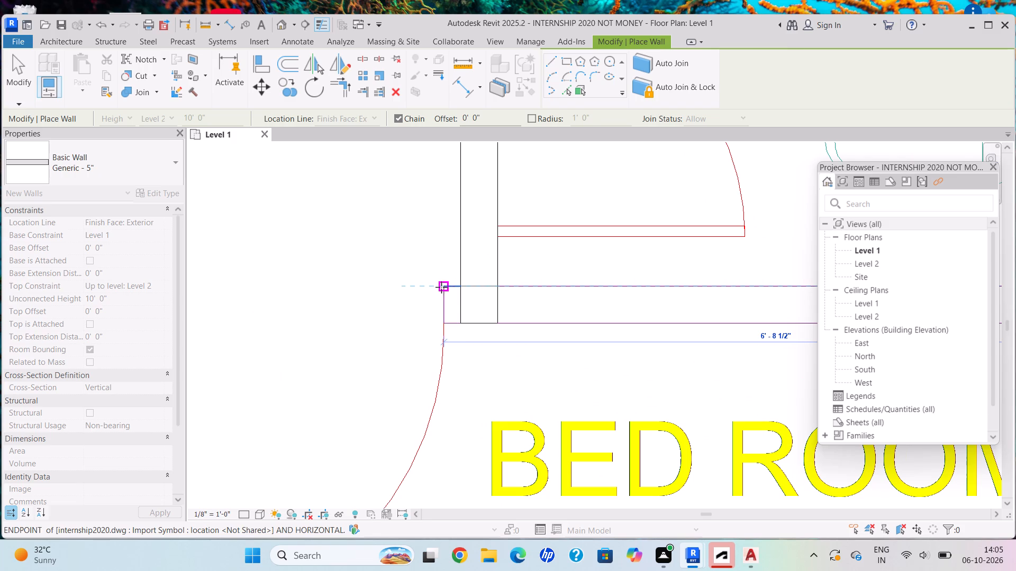
pyautogui.click(442, 286)
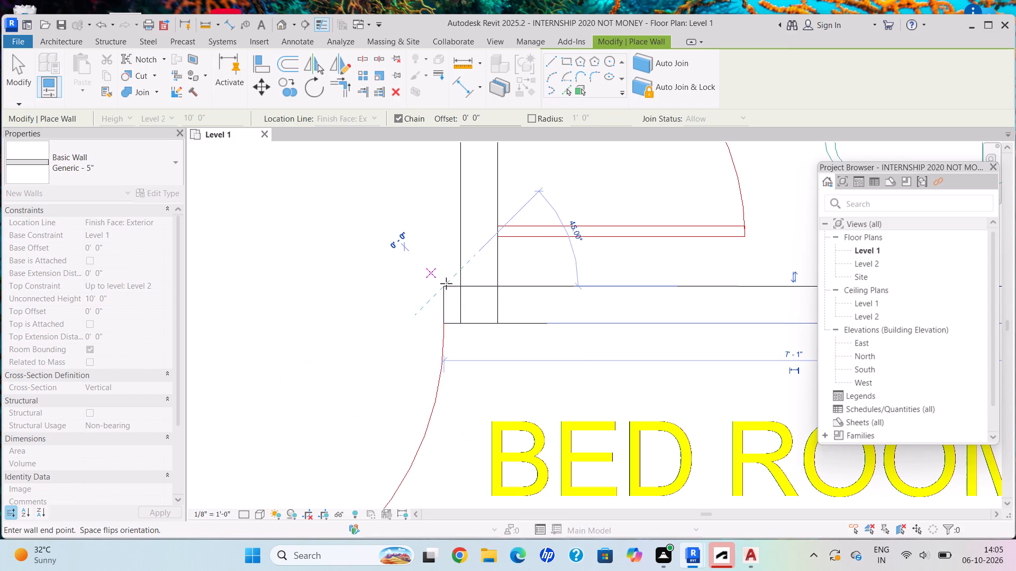
pyautogui.press('Escape')
pyautogui.press('Escape')
# Shorten the lower end of the toilet's door-side wall to the toilet-side face of the lower bedroom partition.
pyautogui.click(497, 311)
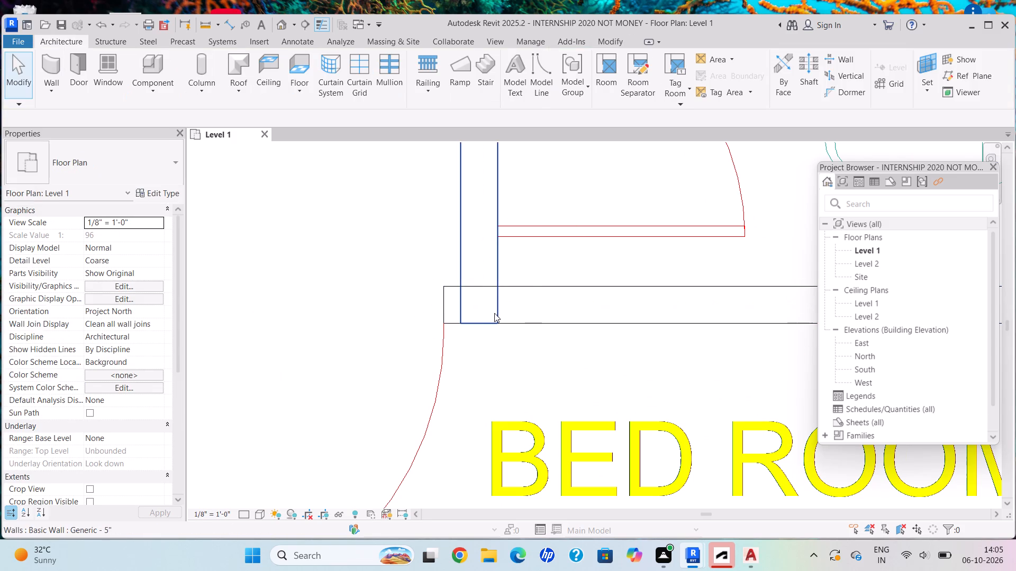
pyautogui.moveTo(495, 321); pyautogui.dragTo(497, 290)
pyautogui.press('Escape')
# Examine the junction of the toilet's door-side wall with the lower bedroom partition.
pyautogui.scroll(-6, 446, 307)
pyautogui.scroll(1, 429, 290)
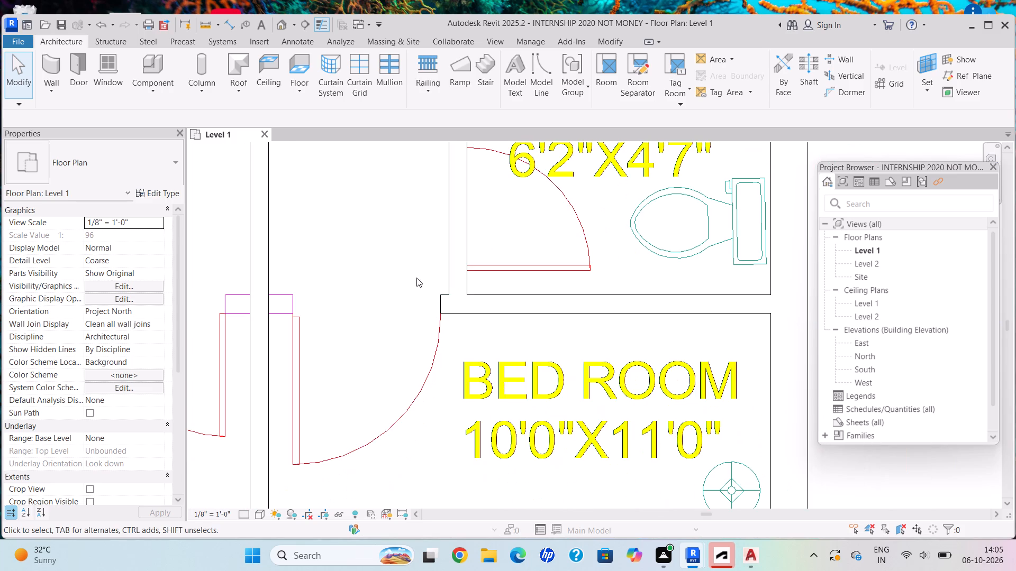
pyautogui.scroll(-1, 415, 278)
pyautogui.moveTo(435, 323); pyautogui.dragTo(439, 333, button='middle')
pyautogui.scroll(3, 458, 265)
pyautogui.scroll(-1, 457, 261)
pyautogui.scroll(1, 457, 260)
pyautogui.scroll(-1, 448, 279)
pyautogui.scroll(5, 448, 281)
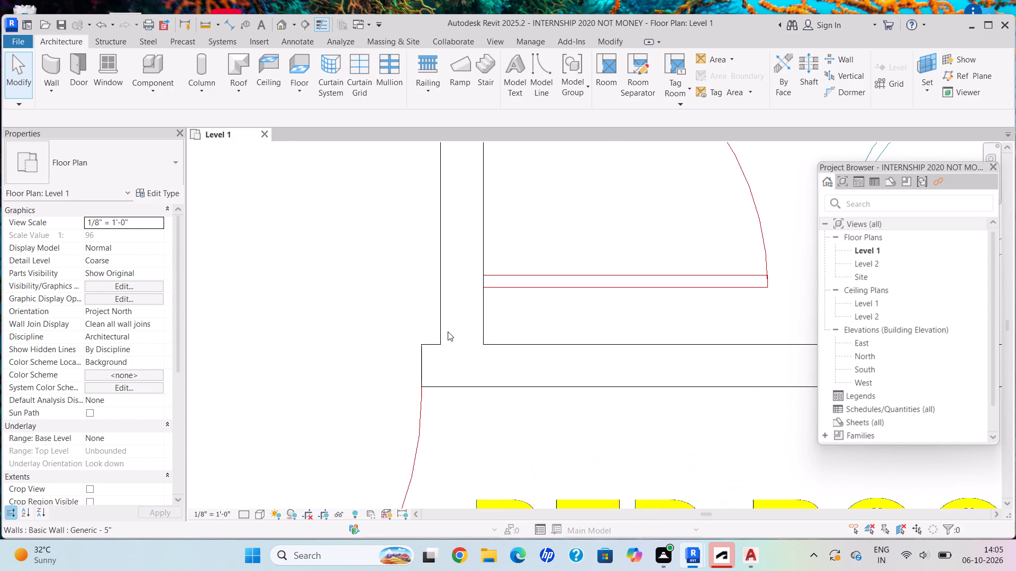
pyautogui.scroll(-4, 412, 327)
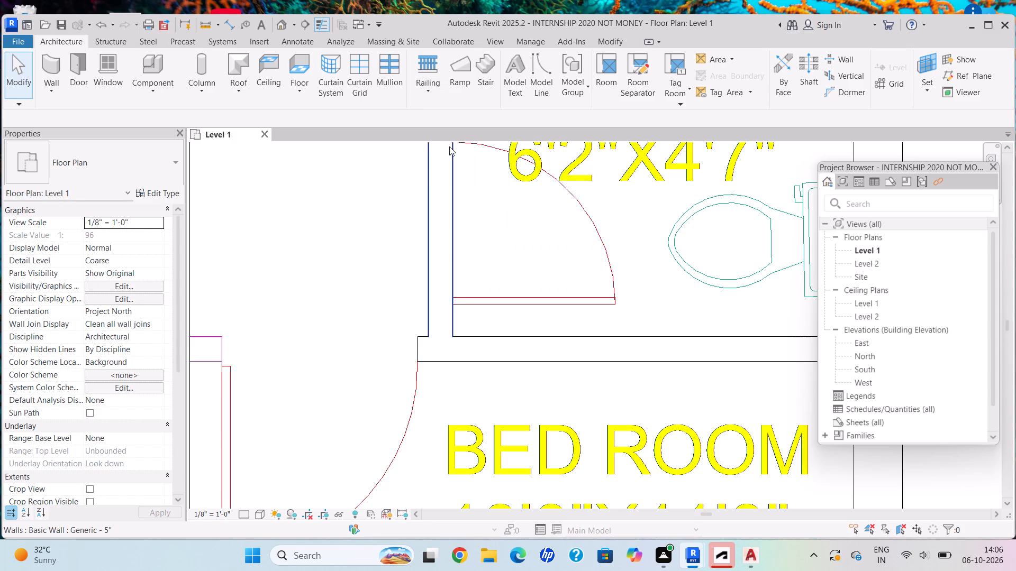
# Draw an interior Generic - 5" wall between the upper and middle bedrooms, from the central wall to the exterior wall.
pyautogui.scroll(-4, 505, 178)
pyautogui.scroll(-1, 454, 219)
pyautogui.scroll(1, 454, 219)
pyautogui.scroll(-9, 454, 219)
pyautogui.moveTo(367, 227); pyautogui.dragTo(479, 362, button='middle')
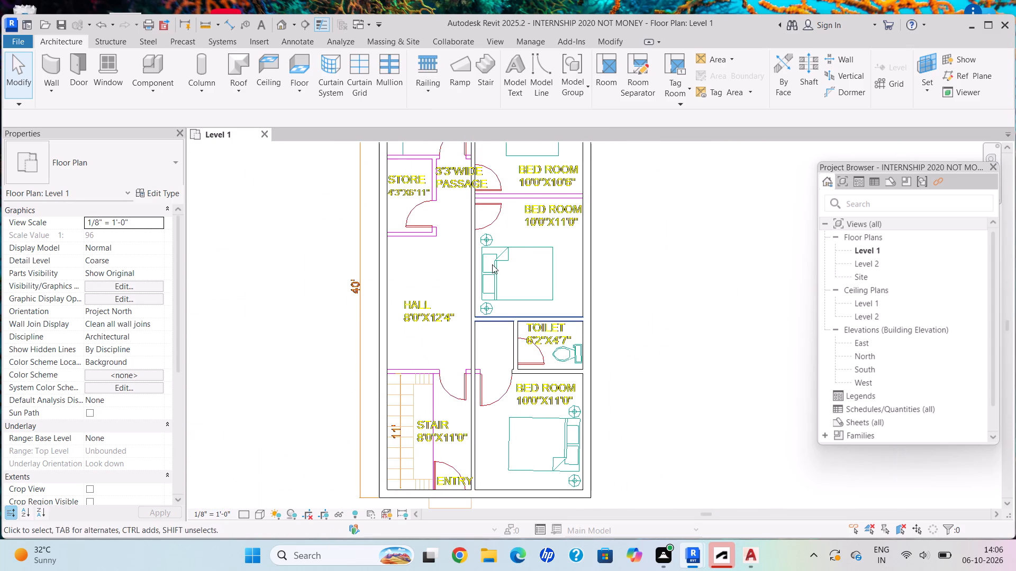
pyautogui.click(56, 88)
pyautogui.click(87, 111)
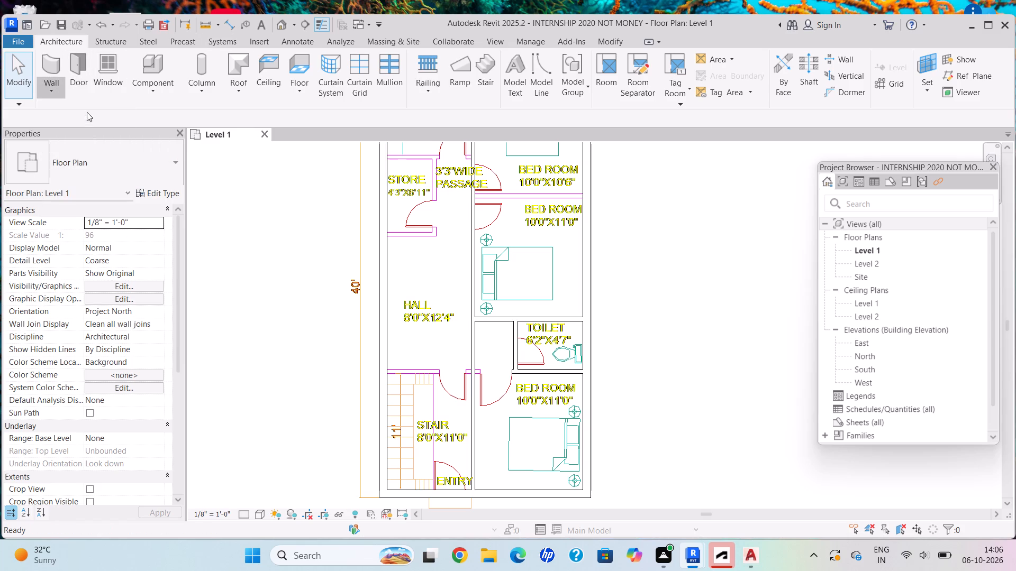
pyautogui.scroll(2, 471, 189)
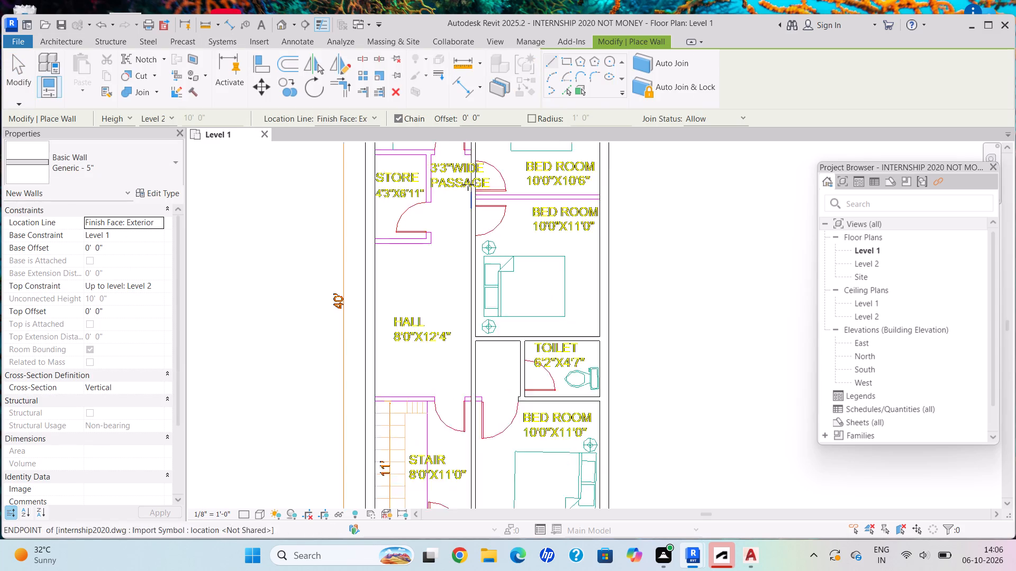
pyautogui.scroll(6, 468, 185)
pyautogui.scroll(-1, 478, 204)
pyautogui.scroll(1, 478, 204)
pyautogui.scroll(-1, 478, 204)
pyautogui.scroll(4, 479, 204)
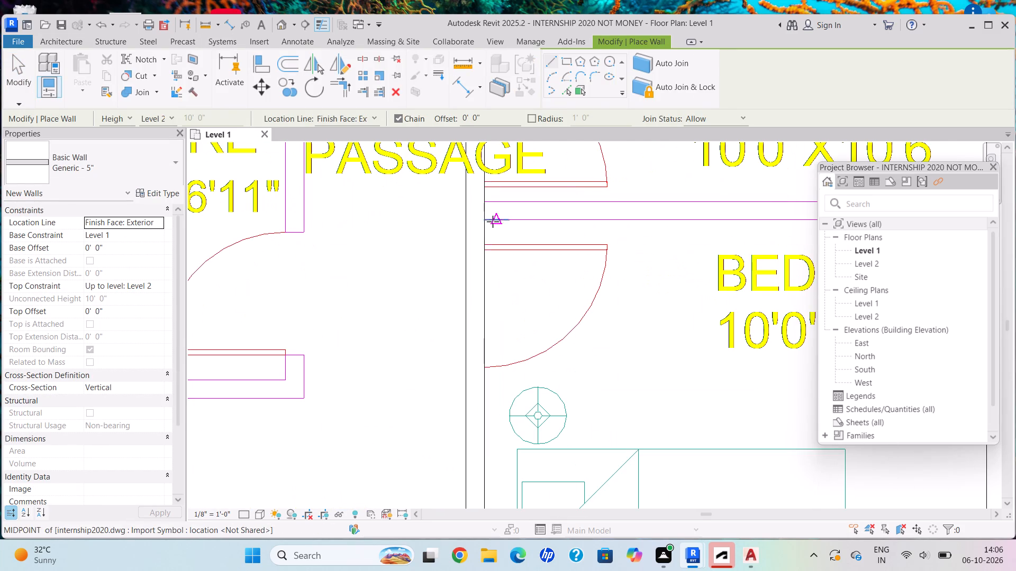
pyautogui.click(485, 200)
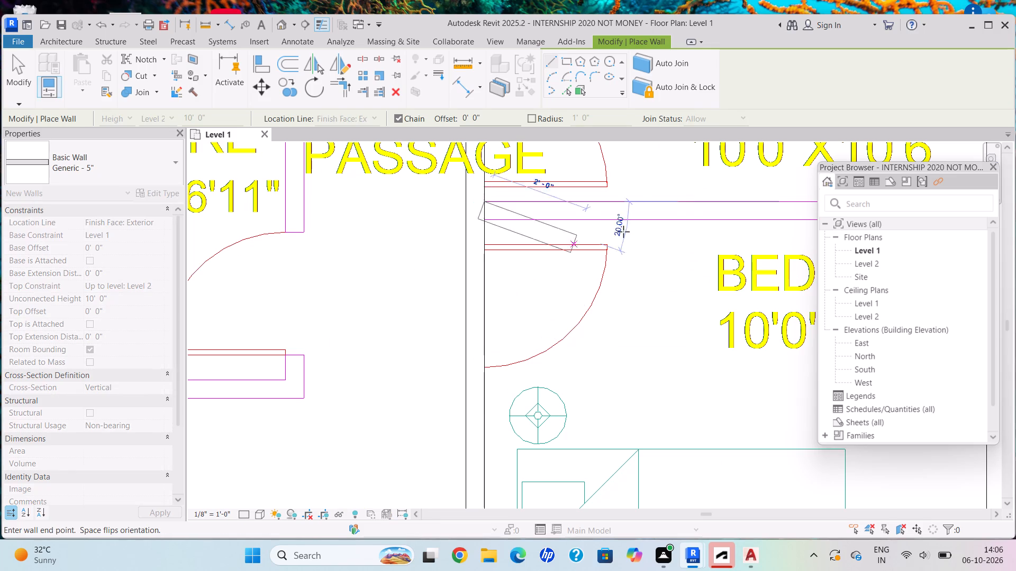
pyautogui.scroll(-1, 699, 198)
pyautogui.moveTo(699, 198); pyautogui.dragTo(506, 211, button='middle')
pyautogui.middleClick(506, 212)
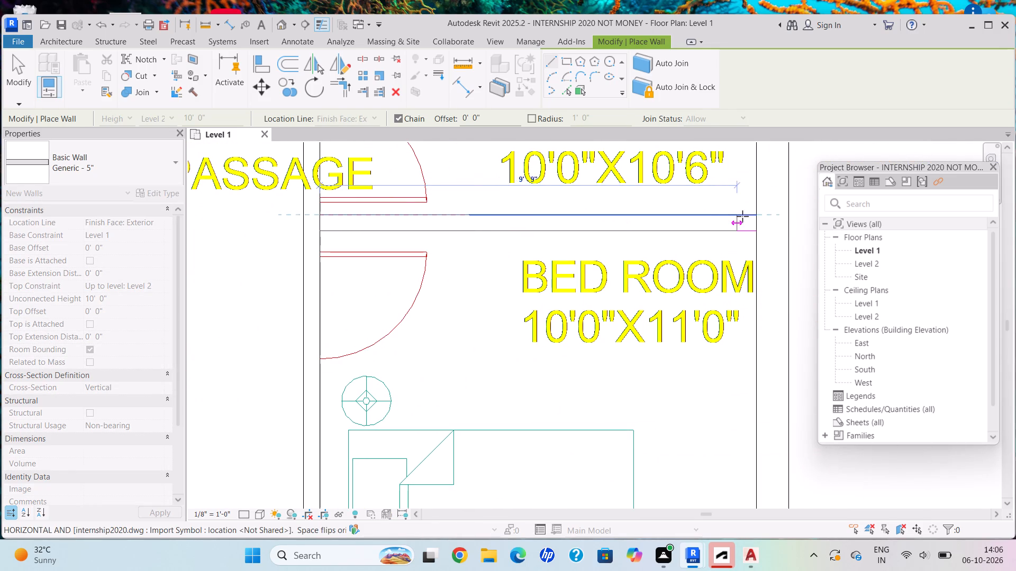
pyautogui.click(756, 213)
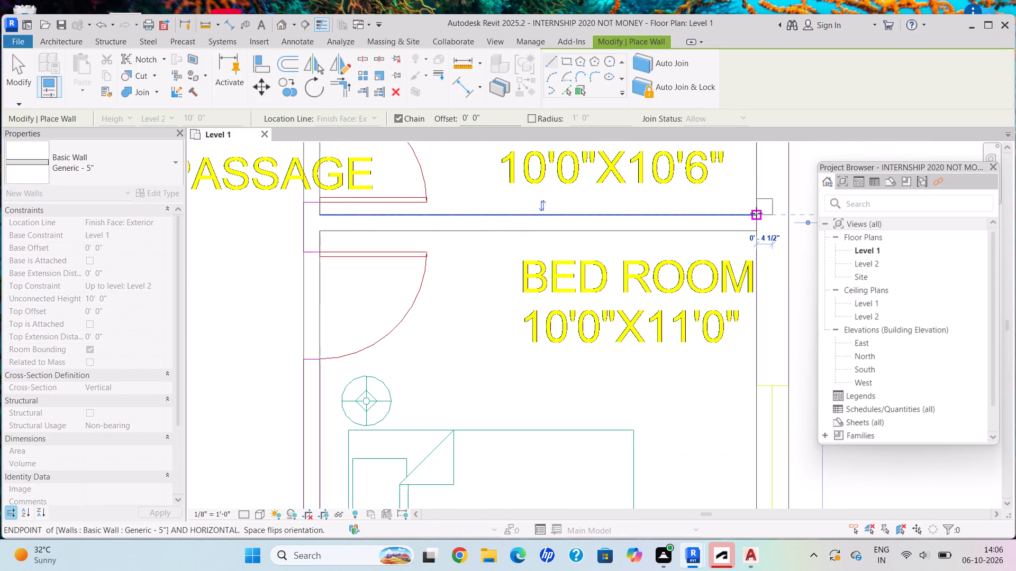
pyautogui.press('Escape')
pyautogui.scroll(-4, 459, 275)
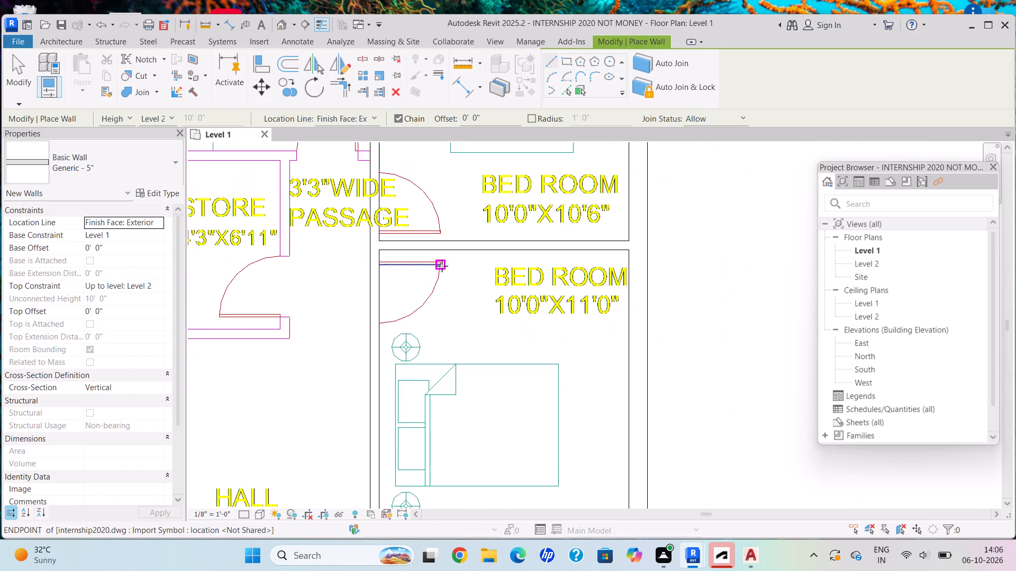
# Draw a Generic - 5" wall about 7'-11" long along the kitchen's lower side, from the exterior wall to the central wall.
pyautogui.scroll(-1, 442, 266)
pyautogui.moveTo(474, 231); pyautogui.dragTo(523, 206, button='middle')
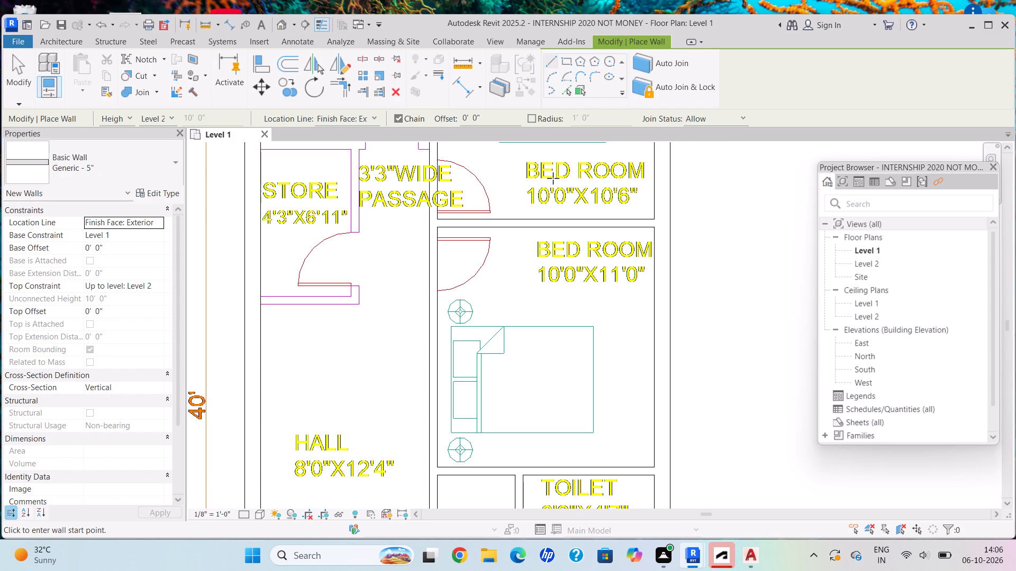
pyautogui.scroll(-3, 538, 154)
pyautogui.scroll(-1, 478, 213)
pyautogui.scroll(-1, 435, 190)
pyautogui.moveTo(435, 190); pyautogui.dragTo(473, 250, button='middle')
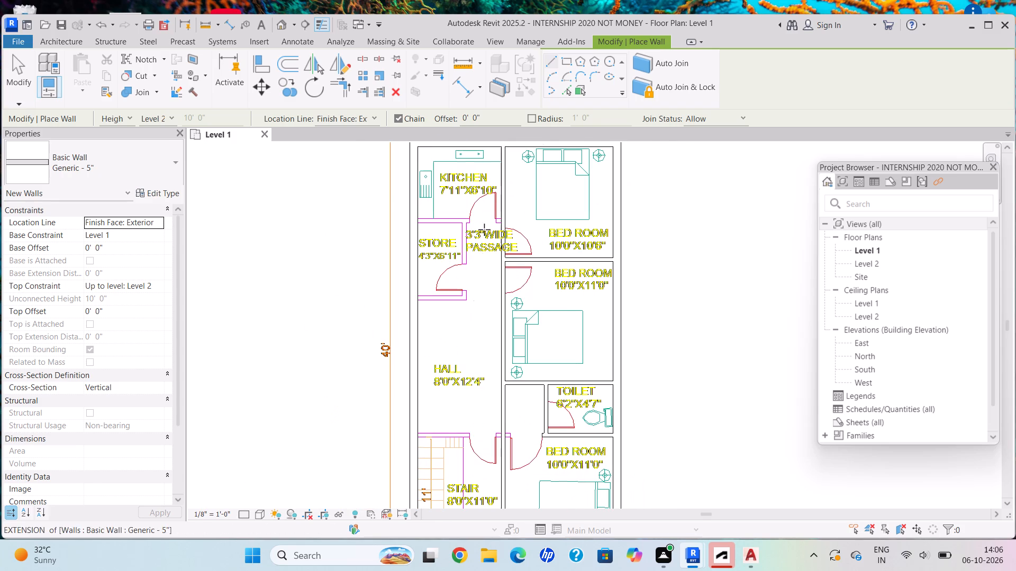
pyautogui.scroll(2, 418, 234)
pyautogui.scroll(-1, 415, 233)
pyautogui.scroll(5, 415, 233)
pyautogui.scroll(-1, 419, 218)
pyautogui.scroll(2, 419, 218)
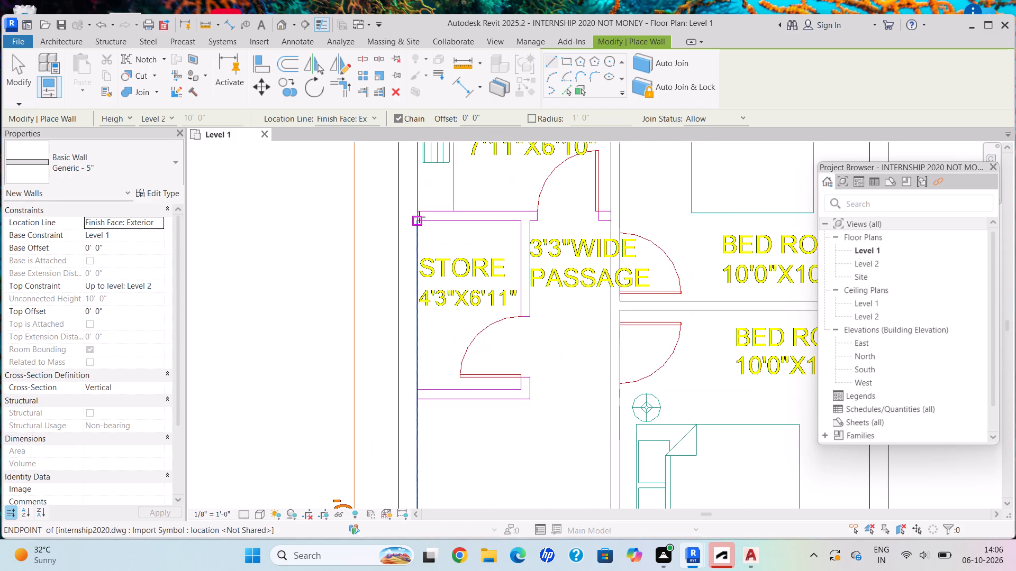
pyautogui.scroll(8, 419, 217)
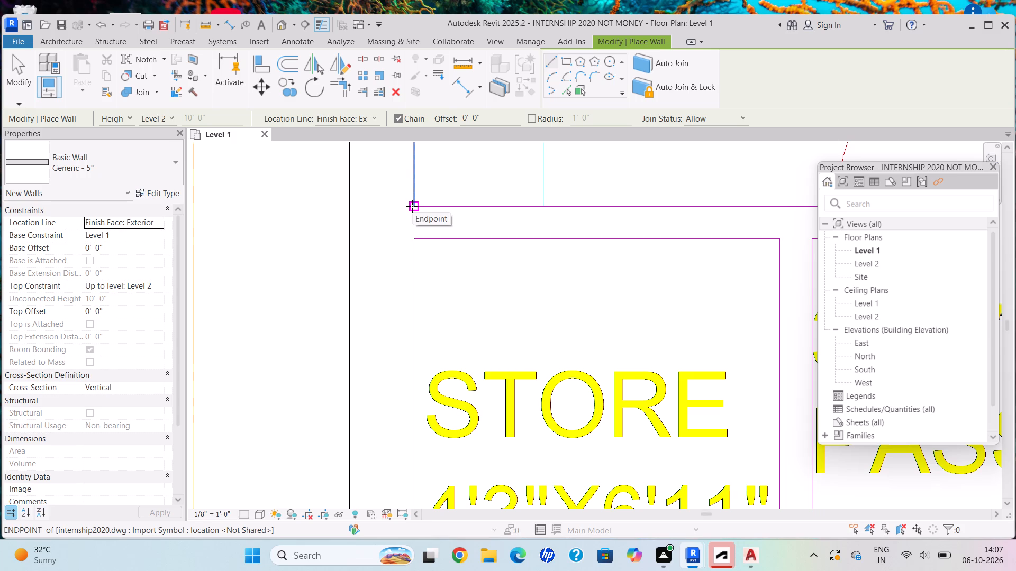
pyautogui.click(415, 206)
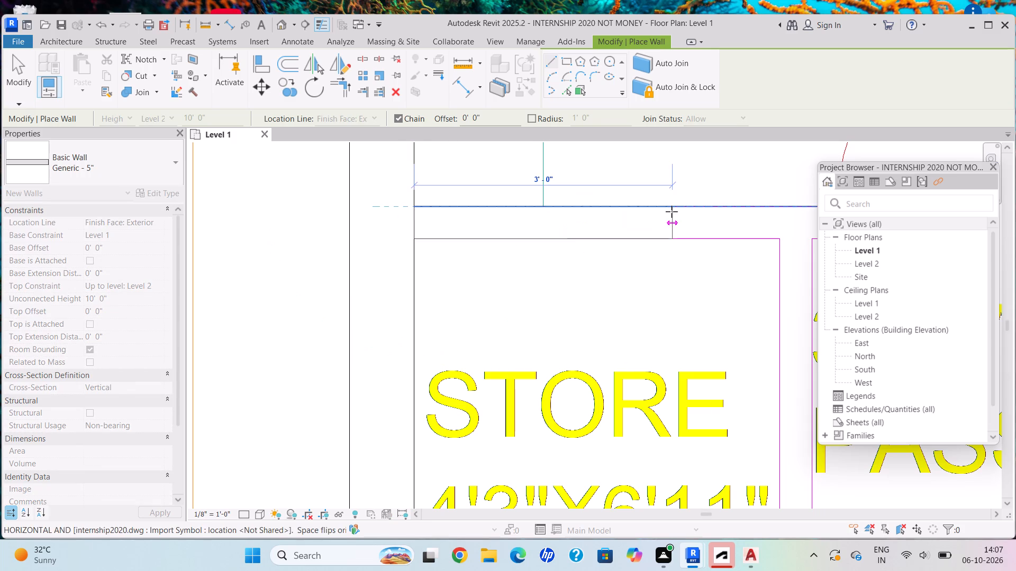
pyautogui.moveTo(672, 211); pyautogui.dragTo(423, 217, button='middle')
pyautogui.moveTo(625, 218); pyautogui.dragTo(529, 196, button='middle')
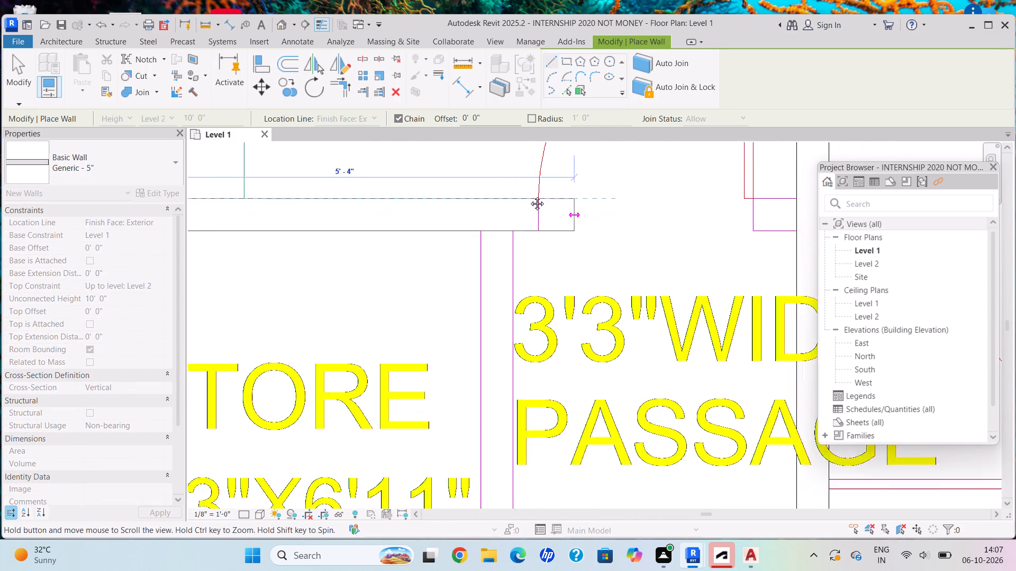
pyautogui.moveTo(529, 196); pyautogui.dragTo(442, 189, button='middle')
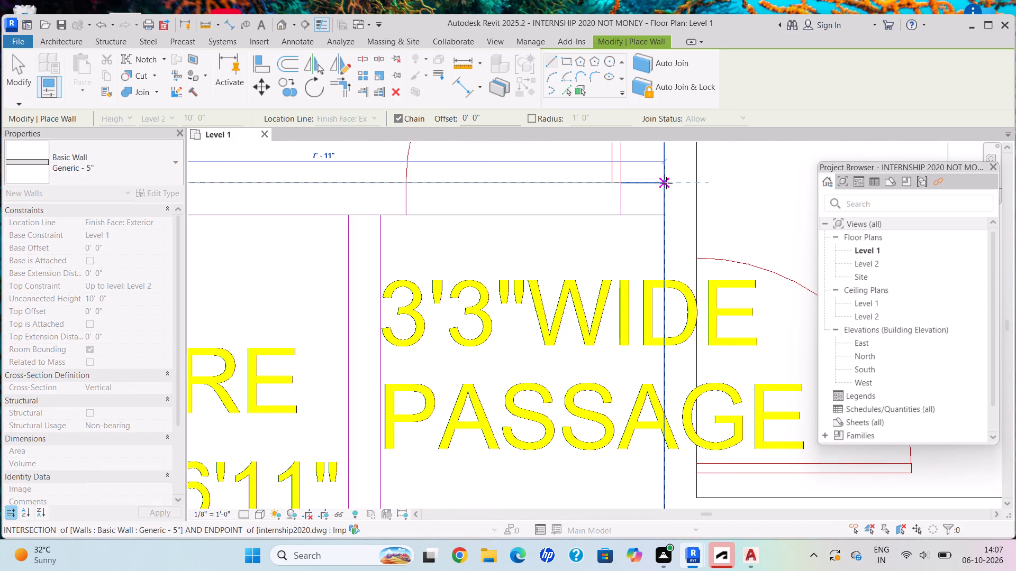
pyautogui.click(663, 183)
pyautogui.press('Escape')
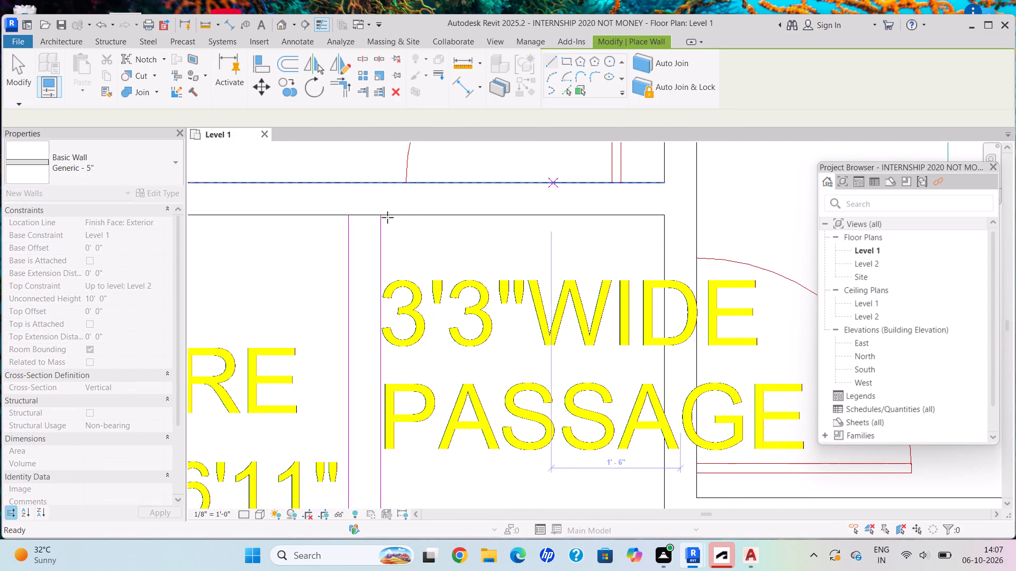
# Enclose the store with a passage-side wall about 7'-3 1/2" long and a hall-side wall about 4'-7 1/2" long to the exterior wall.
pyautogui.scroll(-3, 376, 226)
pyautogui.moveTo(376, 226); pyautogui.dragTo(562, 174, button='middle')
pyautogui.scroll(4, 563, 171)
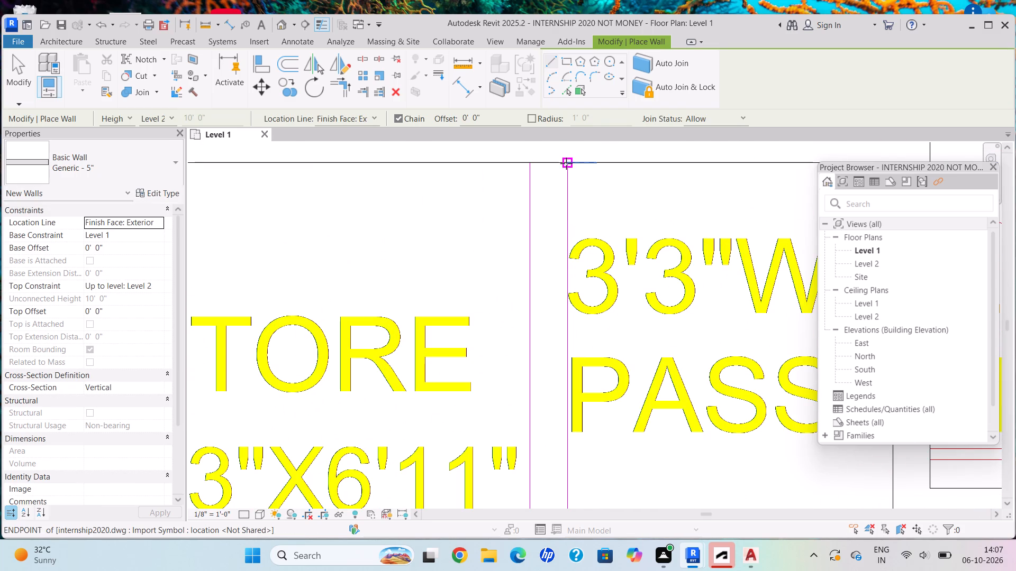
pyautogui.click(567, 162)
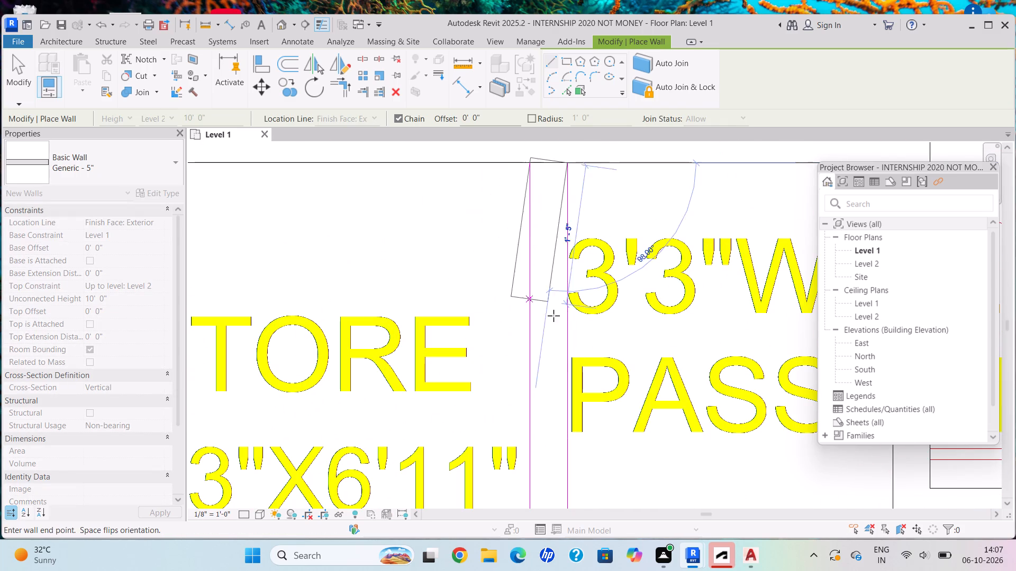
pyautogui.scroll(-4, 576, 386)
pyautogui.moveTo(576, 386); pyautogui.dragTo(582, 158, button='middle')
pyautogui.scroll(-1, 552, 489)
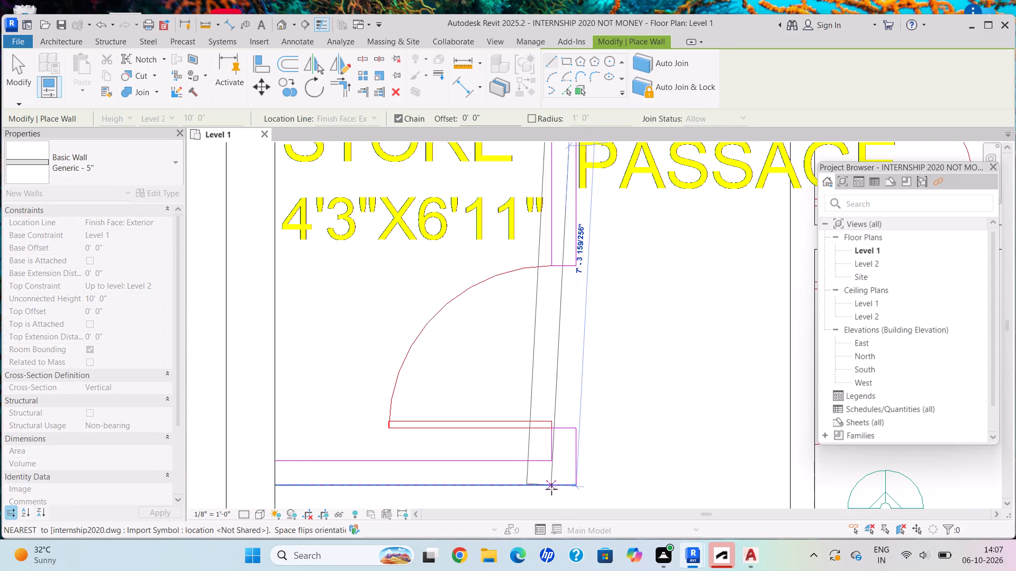
pyautogui.moveTo(555, 486); pyautogui.dragTo(592, 282, button='middle')
pyautogui.scroll(5, 612, 279)
pyautogui.scroll(-12, 612, 279)
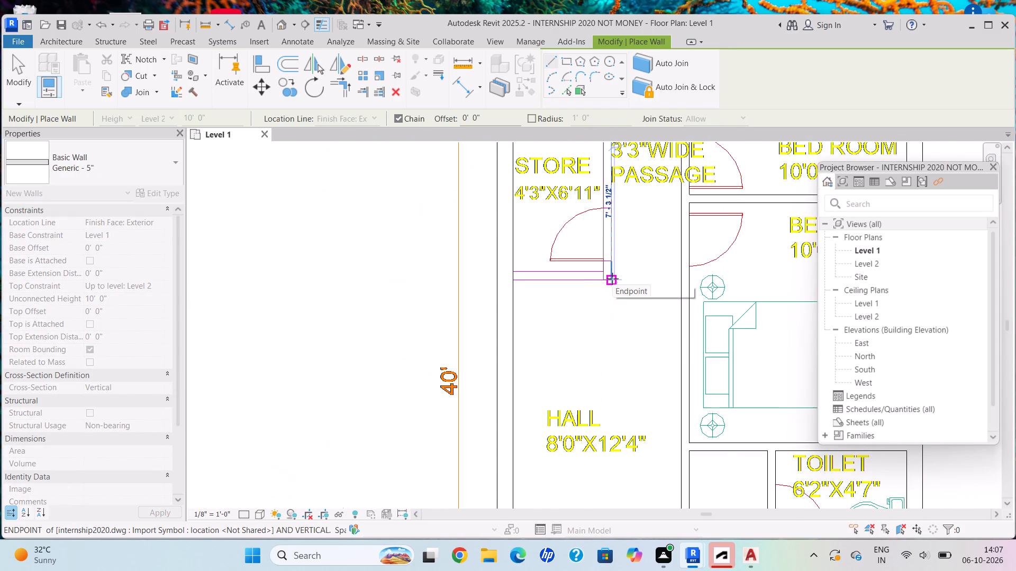
pyautogui.scroll(6, 612, 279)
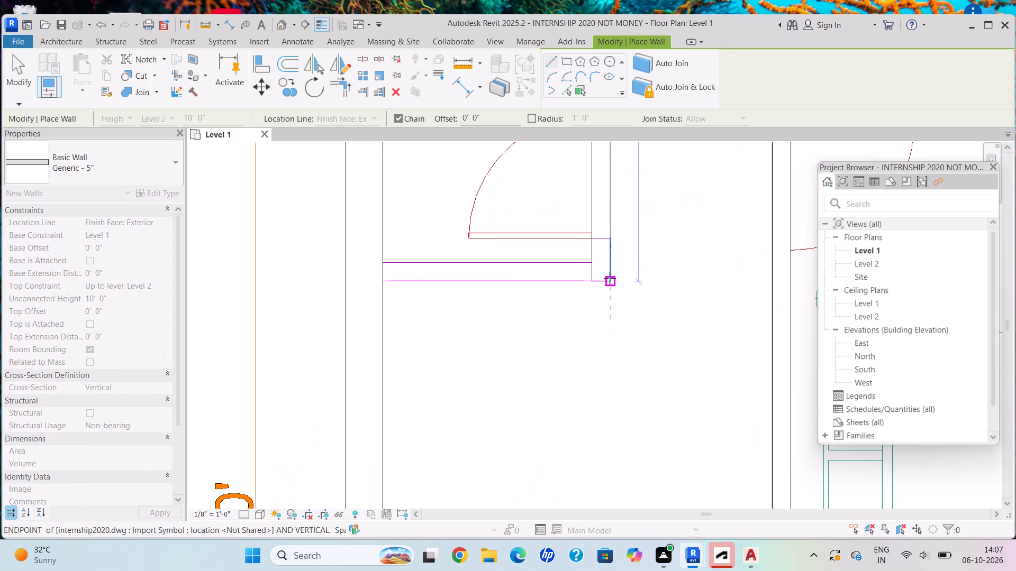
pyautogui.click(610, 282)
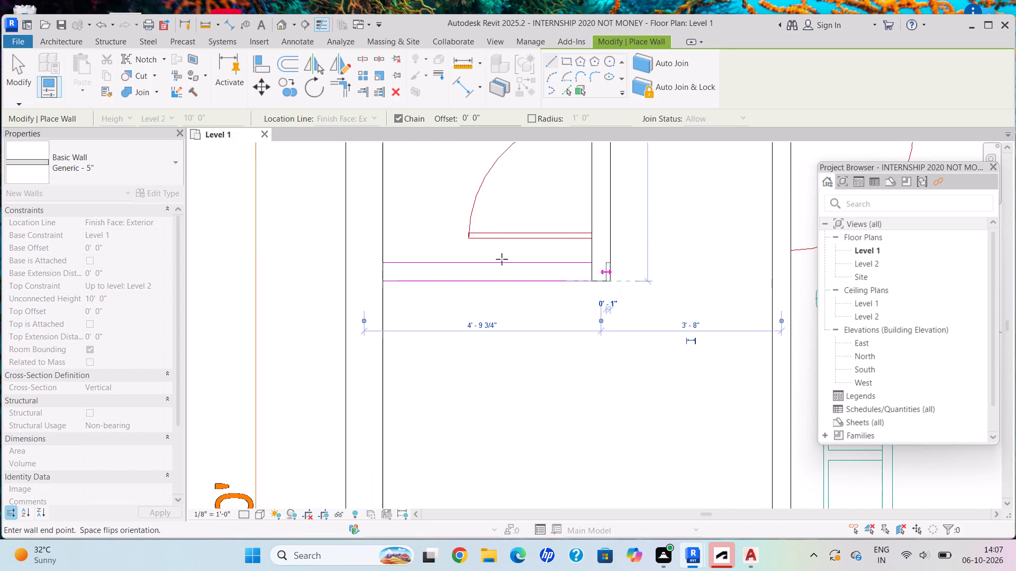
pyautogui.click(379, 282)
pyautogui.press('Escape')
# Draw a Generic - 5" wall between the hall and stair, from the exterior wall across the door opening to the central wall.
pyautogui.scroll(-5, 450, 218)
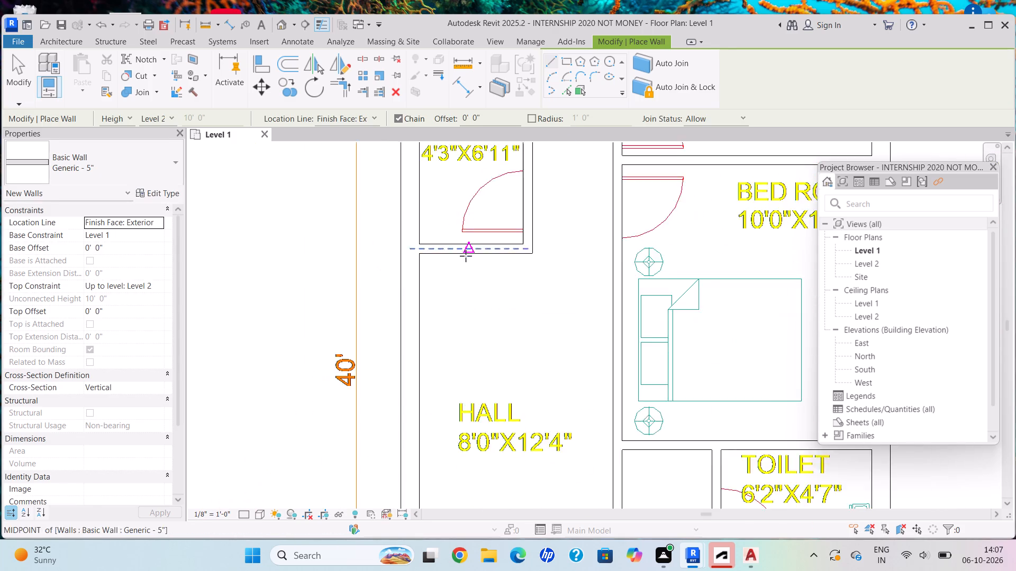
pyautogui.scroll(-2, 466, 256)
pyautogui.scroll(-4, 597, 360)
pyautogui.moveTo(582, 337); pyautogui.dragTo(569, 238, button='middle')
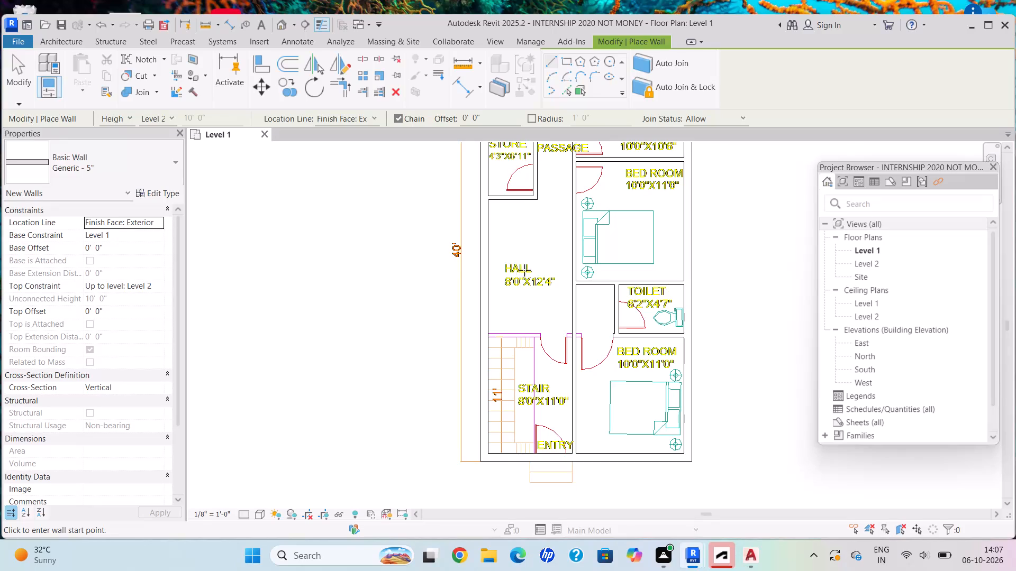
pyautogui.scroll(-4, 531, 270)
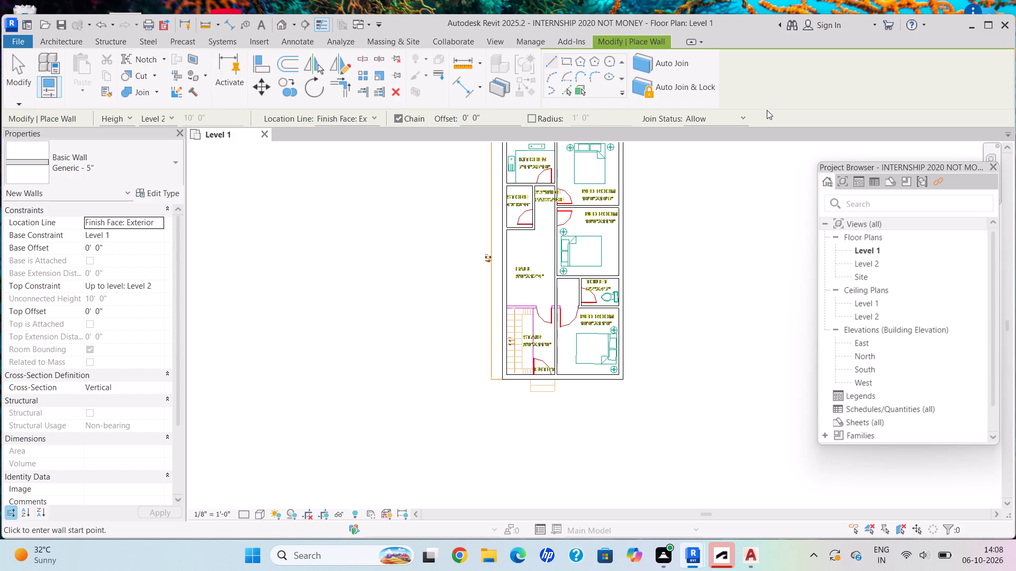
pyautogui.scroll(-1, 615, 200)
pyautogui.moveTo(616, 198); pyautogui.dragTo(648, 198, button='middle')
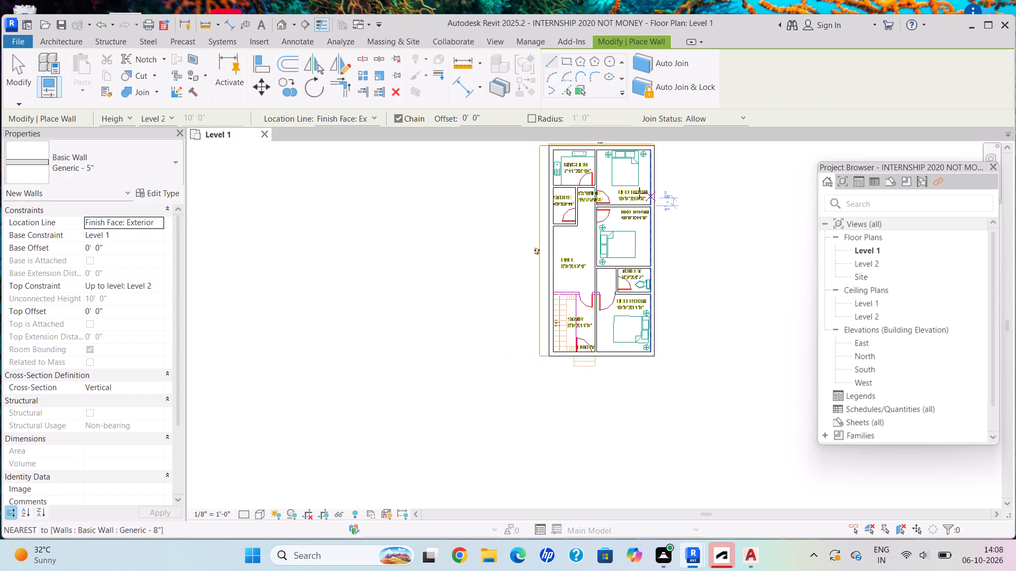
pyautogui.scroll(5, 587, 298)
pyautogui.scroll(-1, 623, 298)
pyautogui.scroll(3, 621, 297)
pyautogui.scroll(1, 539, 280)
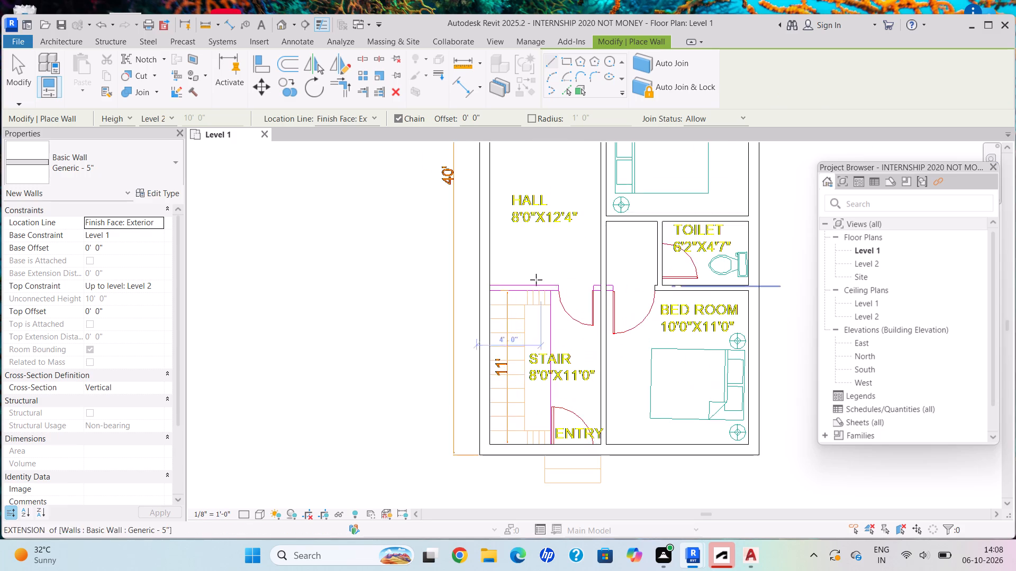
pyautogui.scroll(5, 536, 280)
pyautogui.scroll(2, 465, 285)
pyautogui.scroll(-2, 465, 285)
pyautogui.scroll(2, 465, 285)
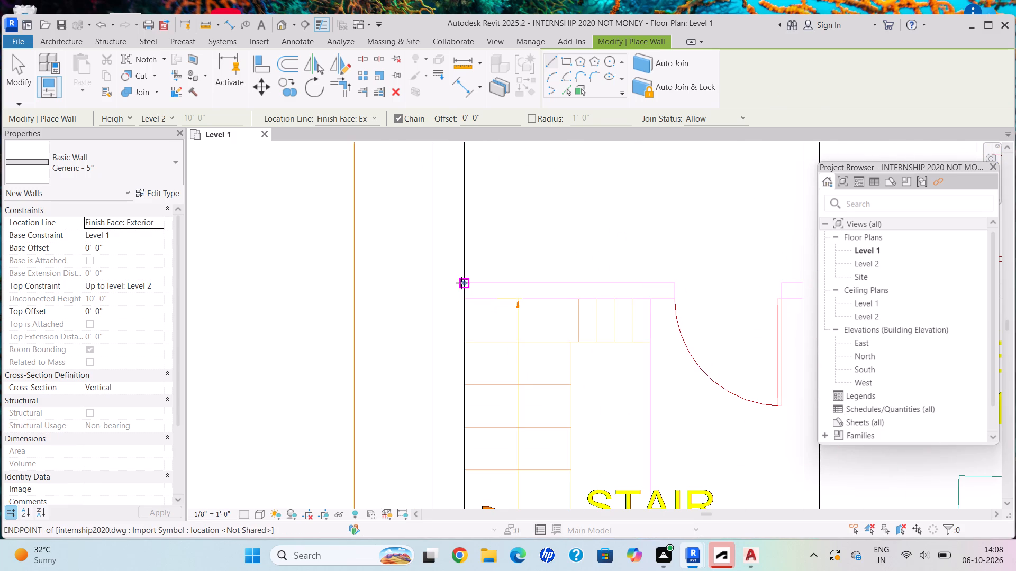
pyautogui.click(463, 282)
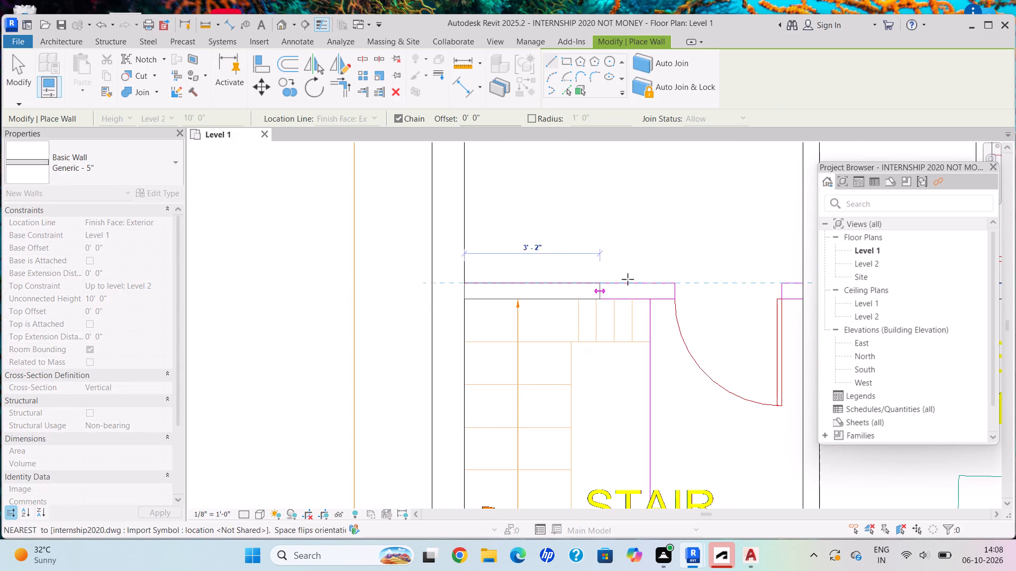
pyautogui.moveTo(687, 275); pyautogui.dragTo(555, 264, button='middle')
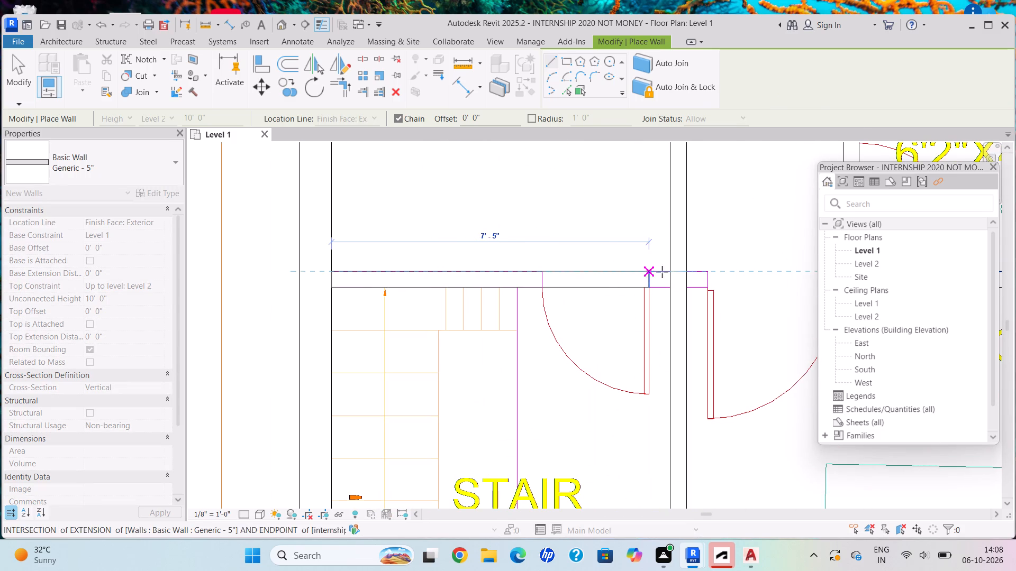
pyautogui.click(669, 272)
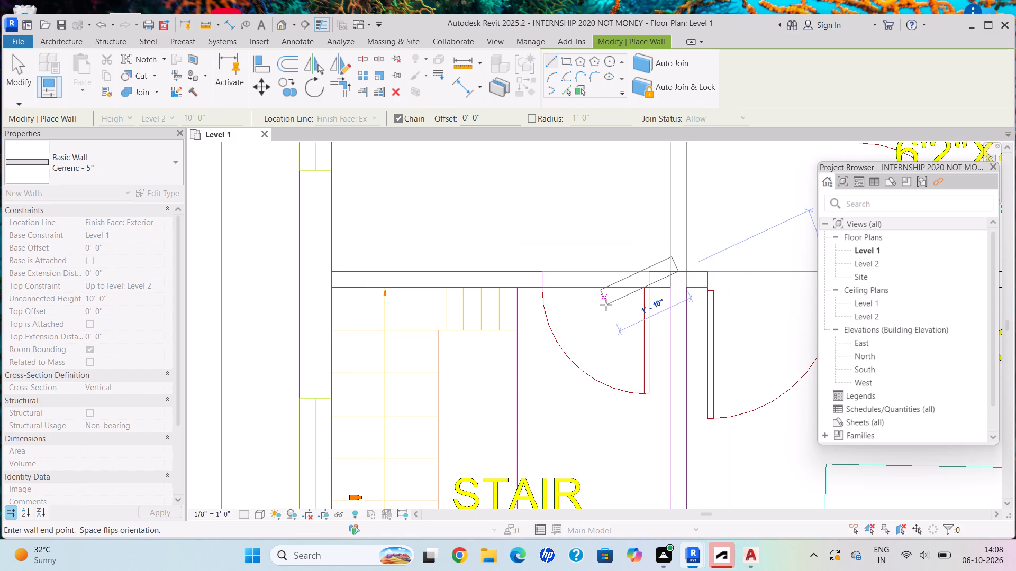
pyautogui.press('Escape')
# Draw a Generic - 5" wall across the lower bedroom's door opening, from the central wall to the end of the toilet-side partition.
pyautogui.scroll(-3, 716, 269)
pyautogui.moveTo(710, 268); pyautogui.dragTo(578, 280, button='middle')
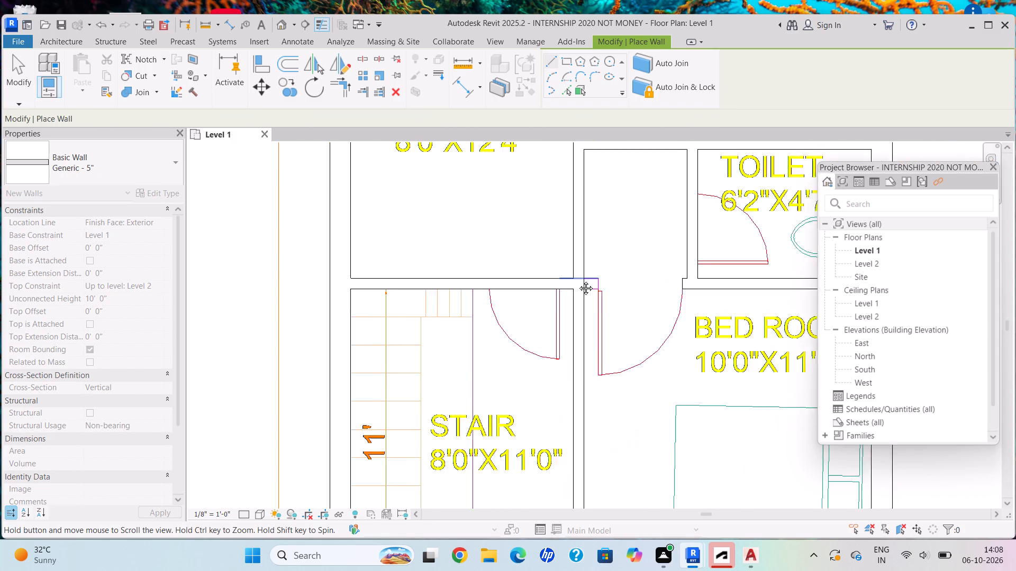
pyautogui.moveTo(578, 280); pyautogui.dragTo(575, 281, button='middle')
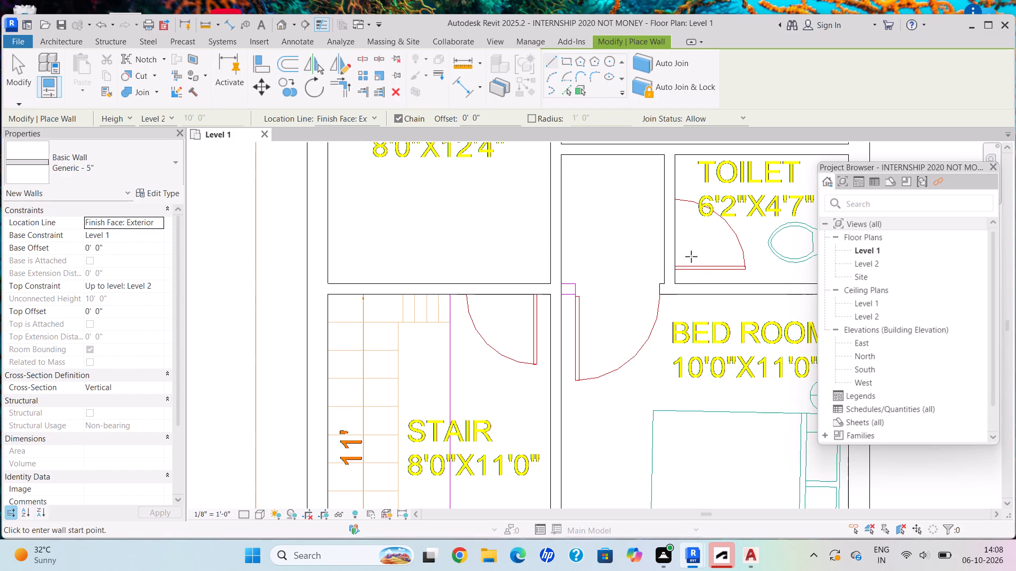
pyautogui.scroll(-3, 680, 247)
pyautogui.middleClick(680, 258)
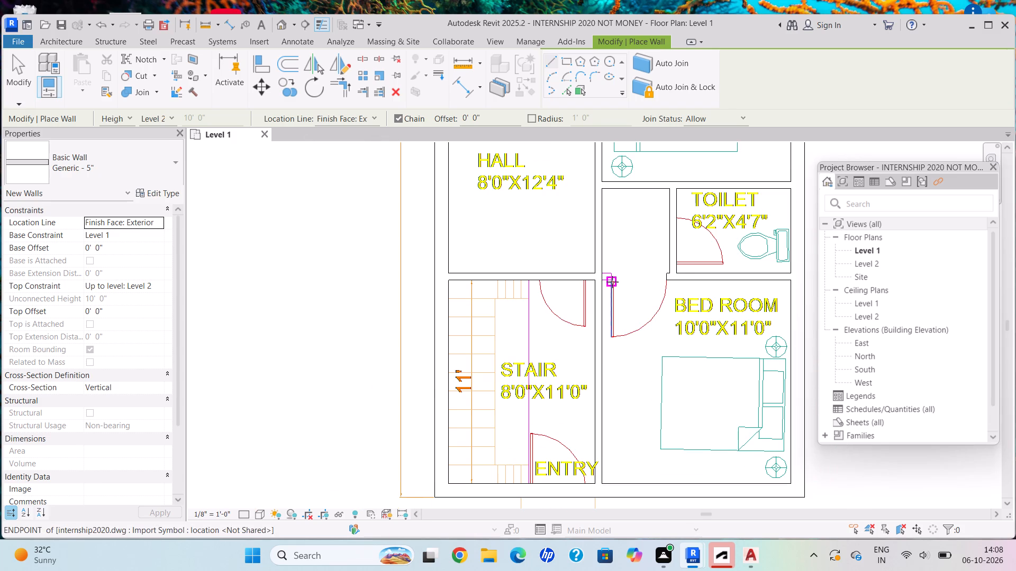
pyautogui.scroll(1, 612, 282)
pyautogui.scroll(-1, 612, 282)
pyautogui.scroll(1, 612, 282)
pyautogui.scroll(-1, 612, 282)
pyautogui.scroll(6, 613, 282)
pyautogui.scroll(-1, 586, 267)
pyautogui.scroll(2, 586, 267)
pyautogui.scroll(-1, 586, 267)
pyautogui.scroll(2, 586, 267)
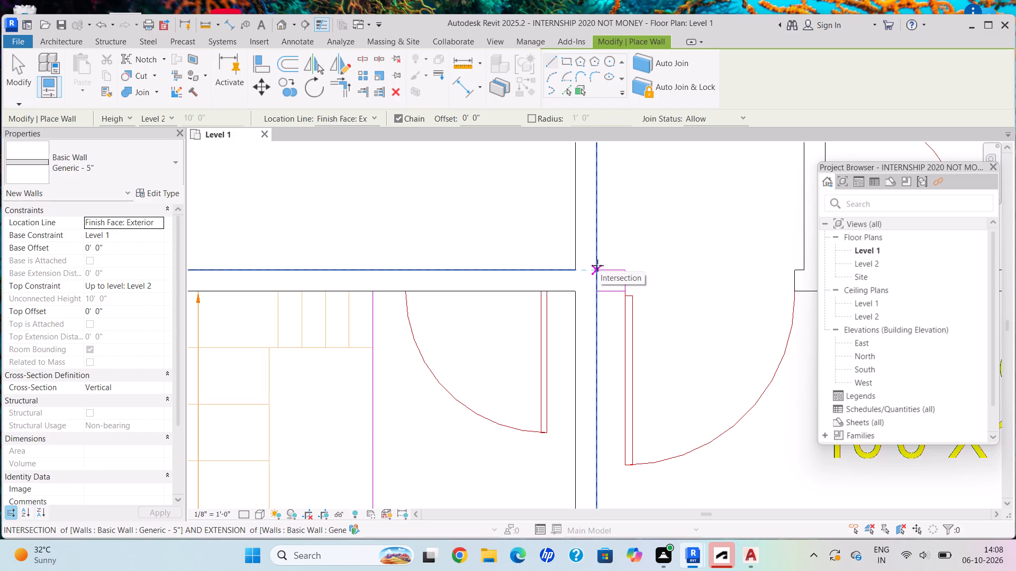
pyautogui.scroll(2, 599, 268)
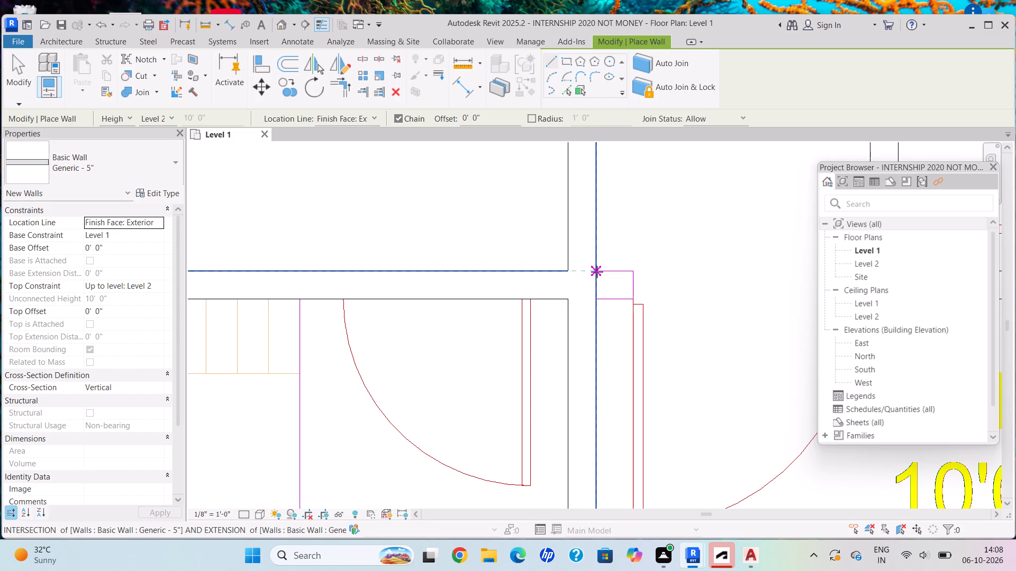
pyautogui.click(595, 271)
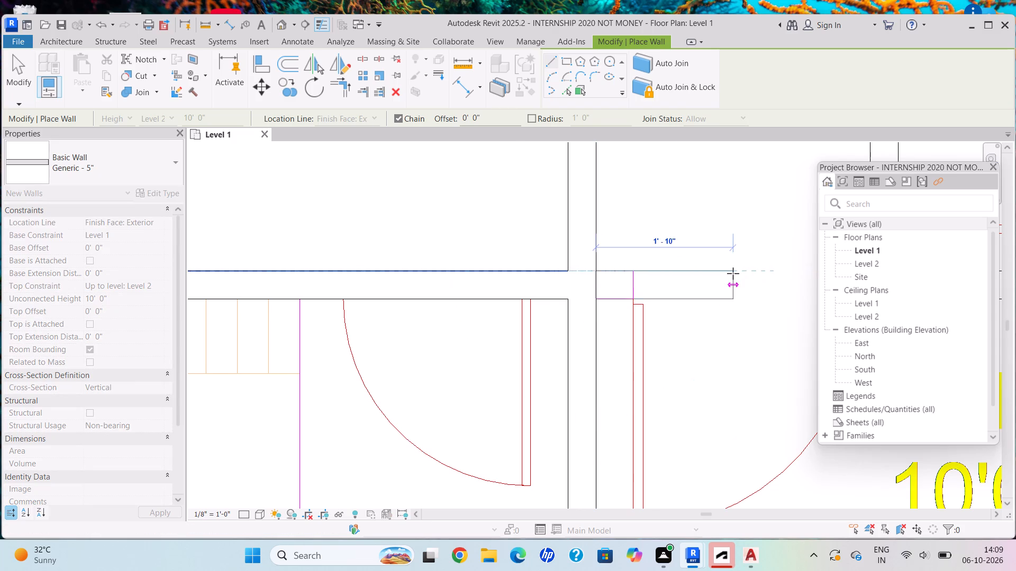
pyautogui.scroll(-1, 733, 273)
pyautogui.moveTo(733, 273); pyautogui.dragTo(570, 294, button='middle')
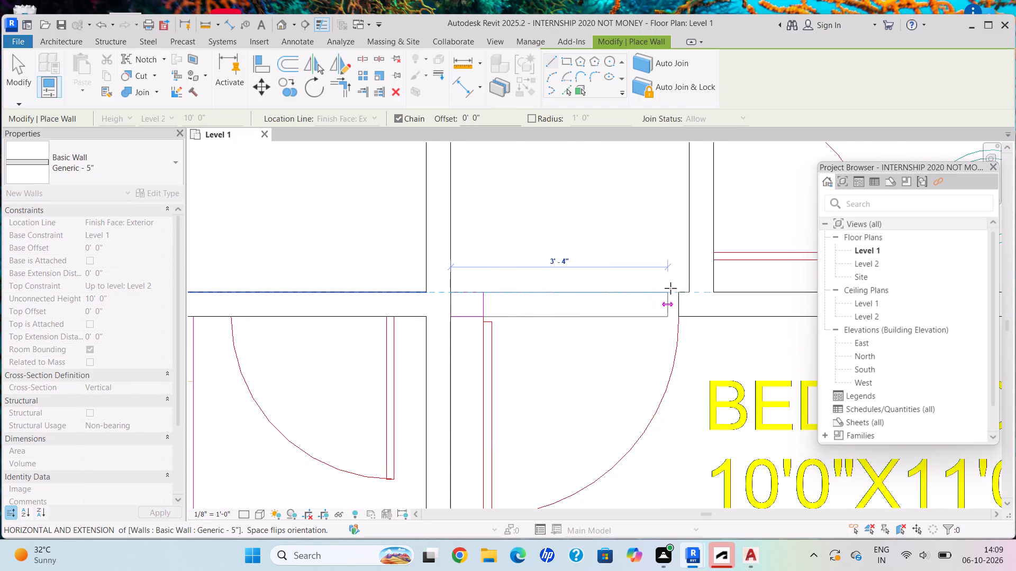
pyautogui.click(679, 292)
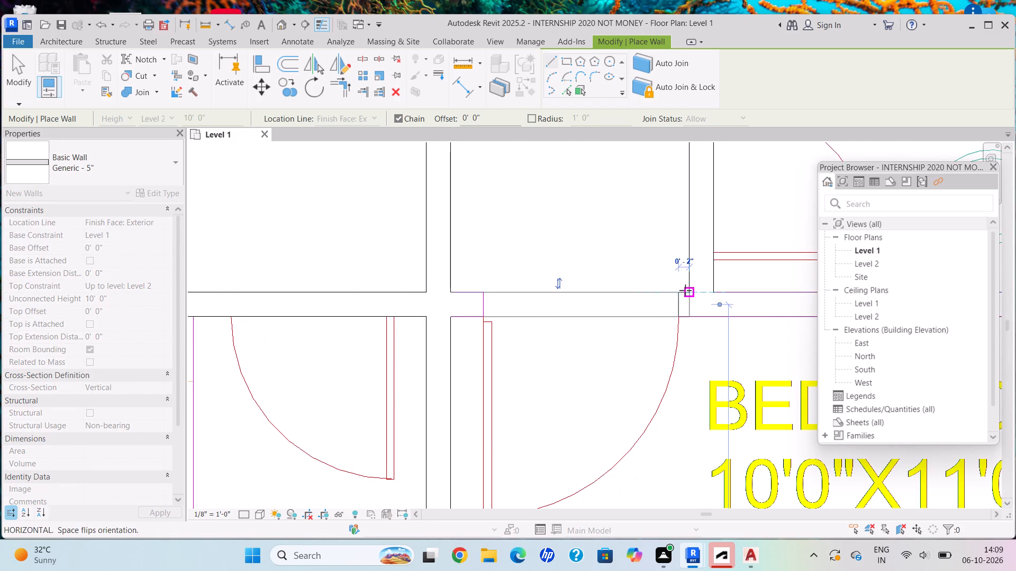
pyautogui.press('Escape')
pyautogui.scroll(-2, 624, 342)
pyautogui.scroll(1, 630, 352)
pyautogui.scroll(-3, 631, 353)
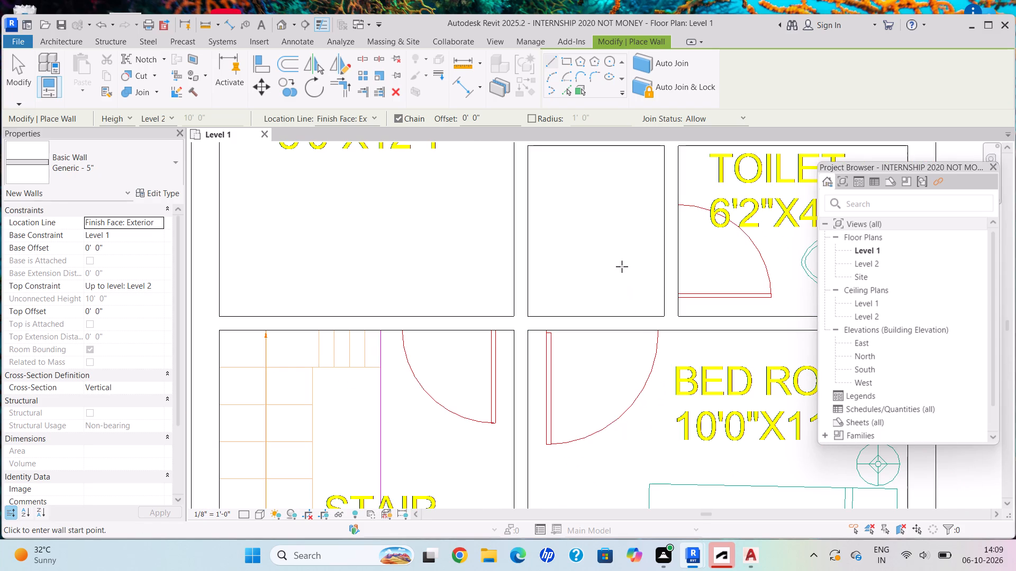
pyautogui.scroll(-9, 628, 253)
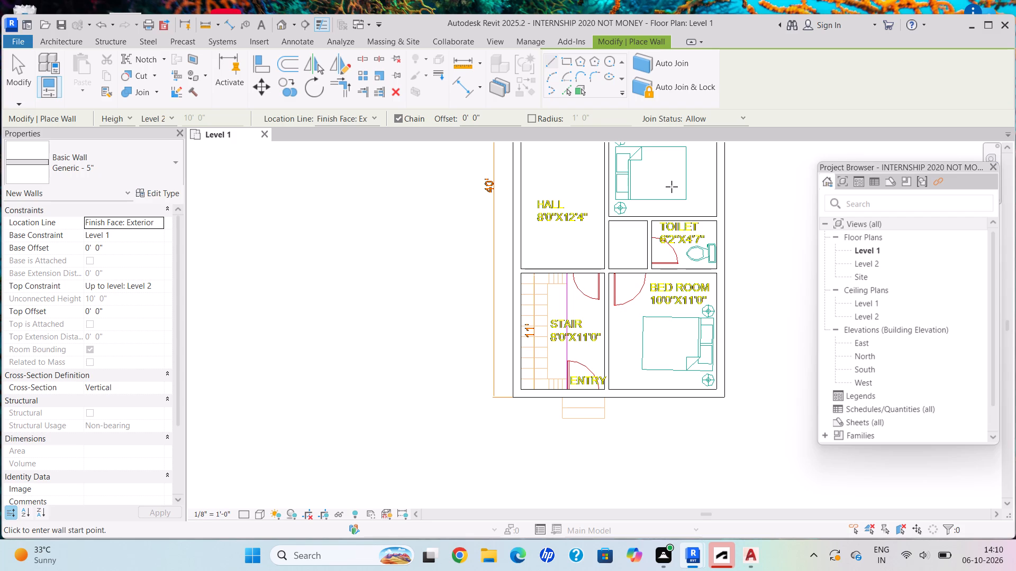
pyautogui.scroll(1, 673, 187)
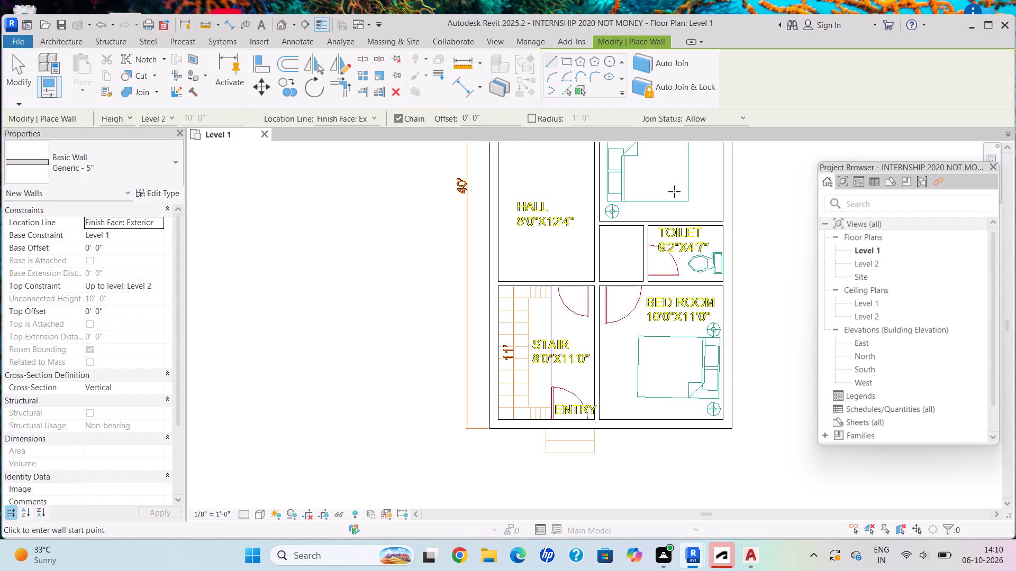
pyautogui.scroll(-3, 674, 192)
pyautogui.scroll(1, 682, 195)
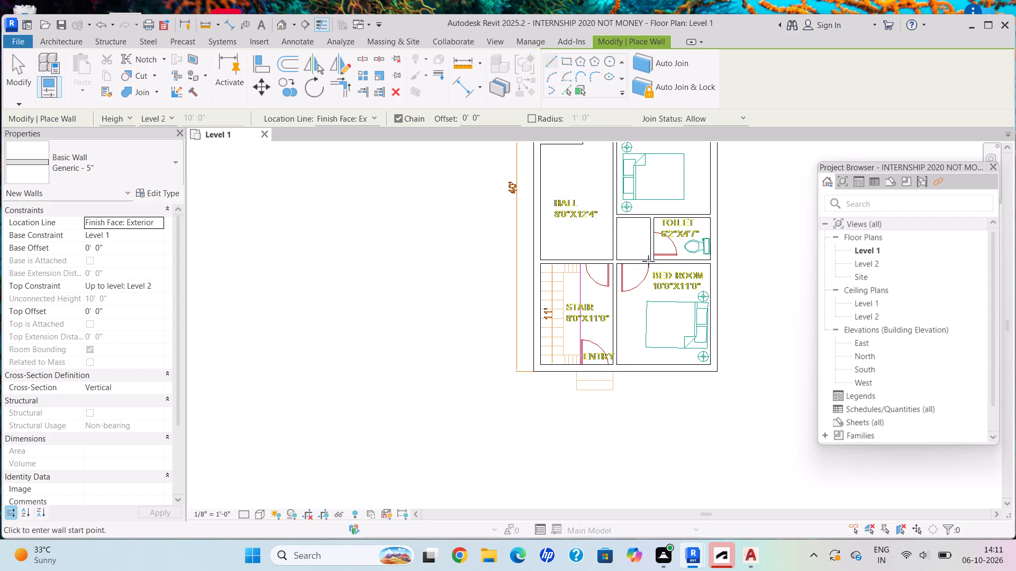
# Examine the traced walls against the floor plan from the kitchen and bedrooms down to the stair and entry, and end wall placement.
pyautogui.moveTo(603, 277); pyautogui.dragTo(475, 570, button='middle')
pyautogui.scroll(-1, 590, 380)
pyautogui.scroll(1, 590, 380)
pyautogui.scroll(-1, 590, 380)
pyautogui.moveTo(587, 379); pyautogui.dragTo(654, 279, button='middle')
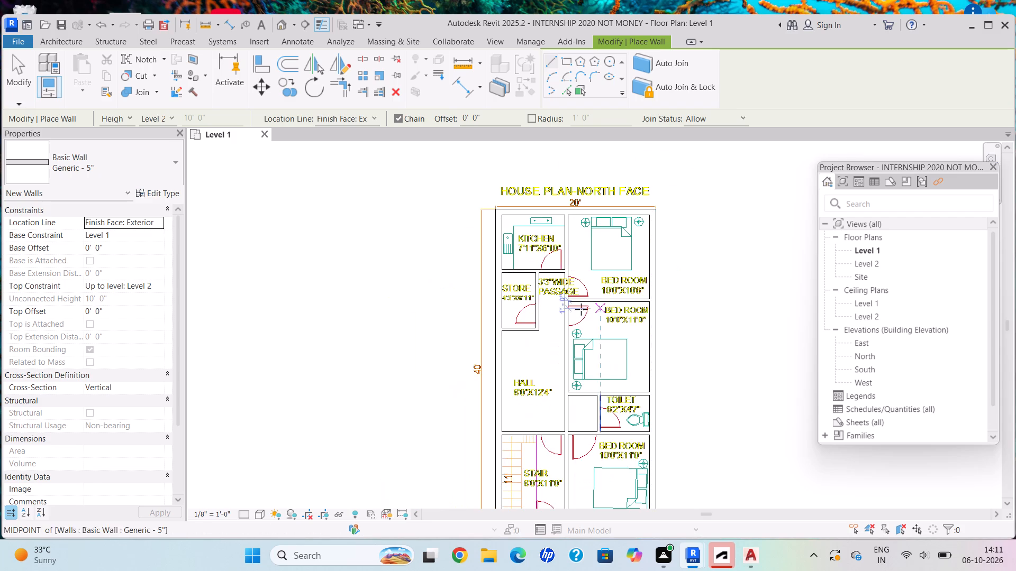
pyautogui.scroll(3, 570, 305)
pyautogui.scroll(-1, 569, 305)
pyautogui.scroll(1, 569, 305)
pyautogui.scroll(-2, 577, 366)
pyautogui.moveTo(576, 375); pyautogui.dragTo(602, 248, button='middle')
pyautogui.scroll(1, 637, 348)
pyautogui.moveTo(637, 348); pyautogui.dragTo(638, 262, button='middle')
pyautogui.scroll(-1, 637, 348)
pyautogui.scroll(1, 637, 348)
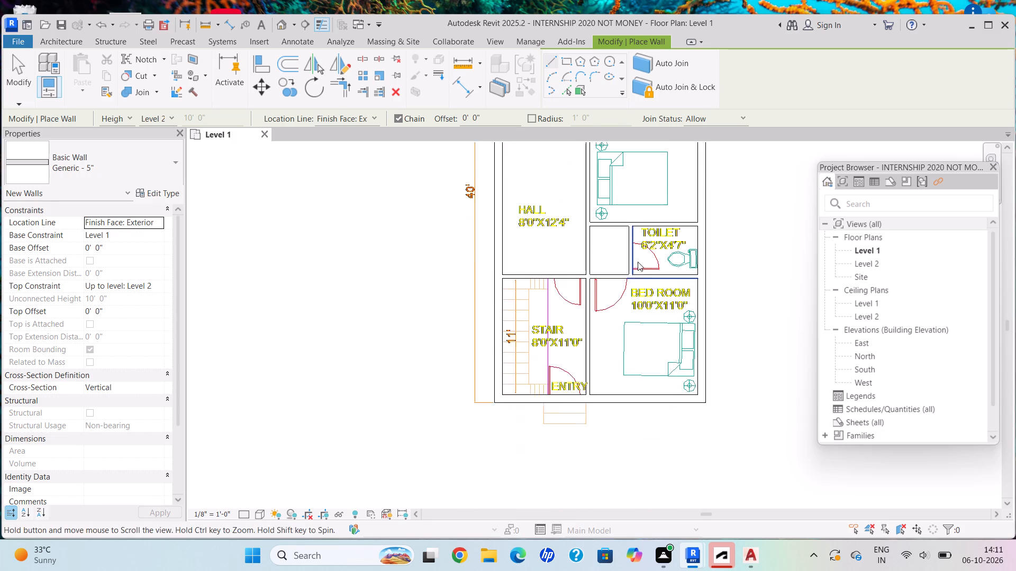
pyautogui.moveTo(638, 262); pyautogui.dragTo(638, 263, button='middle')
pyautogui.scroll(3, 586, 387)
pyautogui.scroll(-1, 592, 301)
pyautogui.moveTo(610, 300); pyautogui.dragTo(610, 397, button='middle')
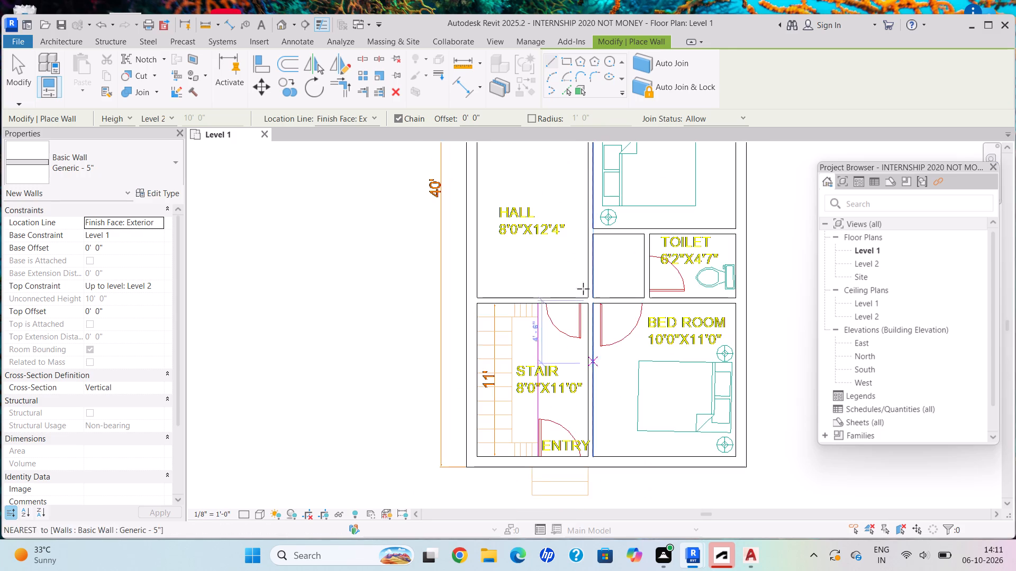
pyautogui.moveTo(588, 287); pyautogui.dragTo(570, 341, button='middle')
pyautogui.scroll(1, 571, 340)
pyautogui.moveTo(595, 275); pyautogui.dragTo(573, 372, button='middle')
pyautogui.scroll(-1, 571, 356)
pyautogui.scroll(1, 571, 352)
pyautogui.scroll(-3, 593, 294)
pyautogui.moveTo(596, 311); pyautogui.dragTo(596, 334, button='middle')
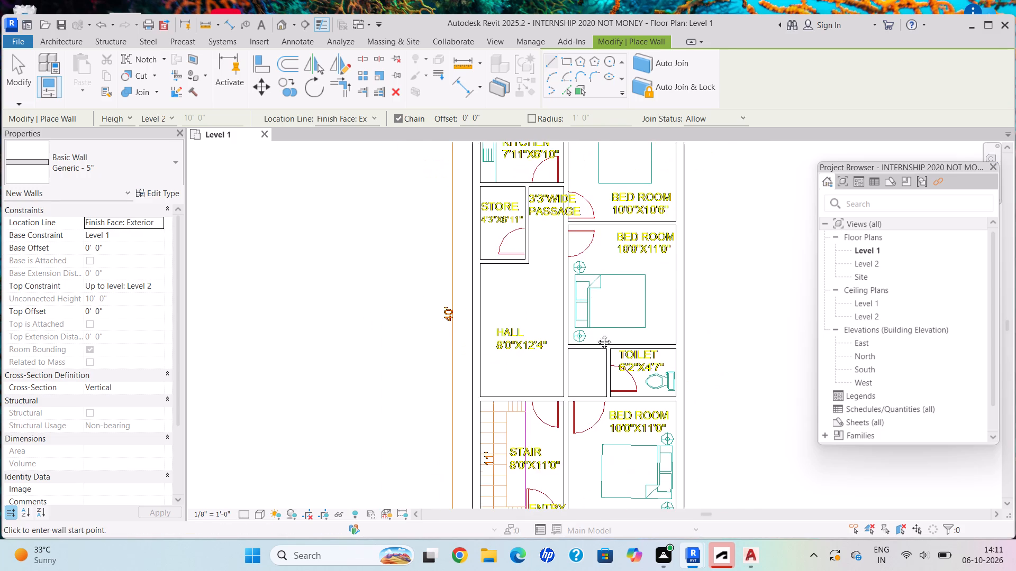
pyautogui.moveTo(596, 334); pyautogui.dragTo(596, 362, button='middle')
pyautogui.scroll(1, 563, 220)
pyautogui.scroll(5, 563, 271)
pyautogui.scroll(-3, 592, 316)
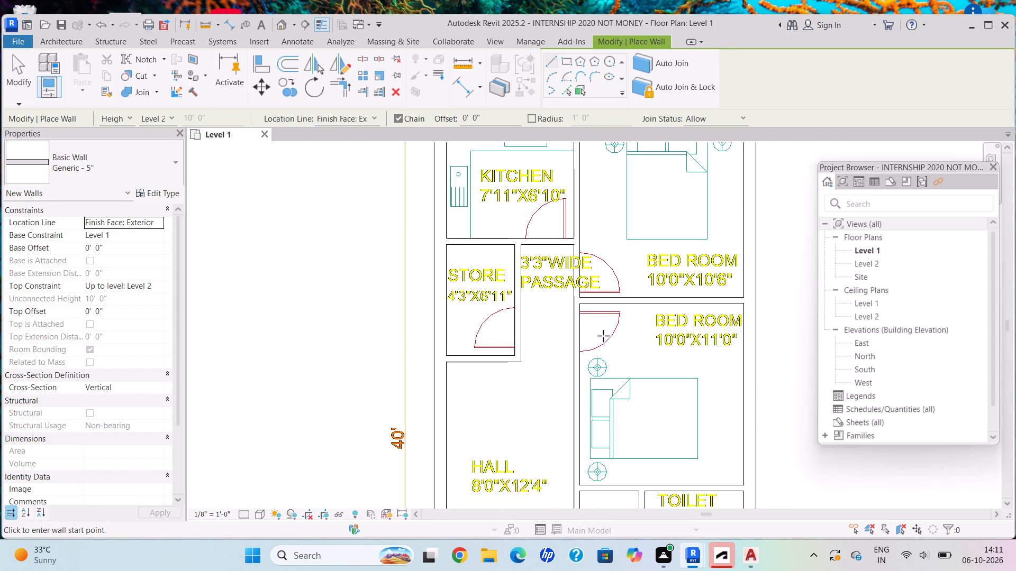
pyautogui.press('Escape')
pyautogui.scroll(-2, 607, 339)
pyautogui.moveTo(599, 331); pyautogui.dragTo(576, 314, button='middle')
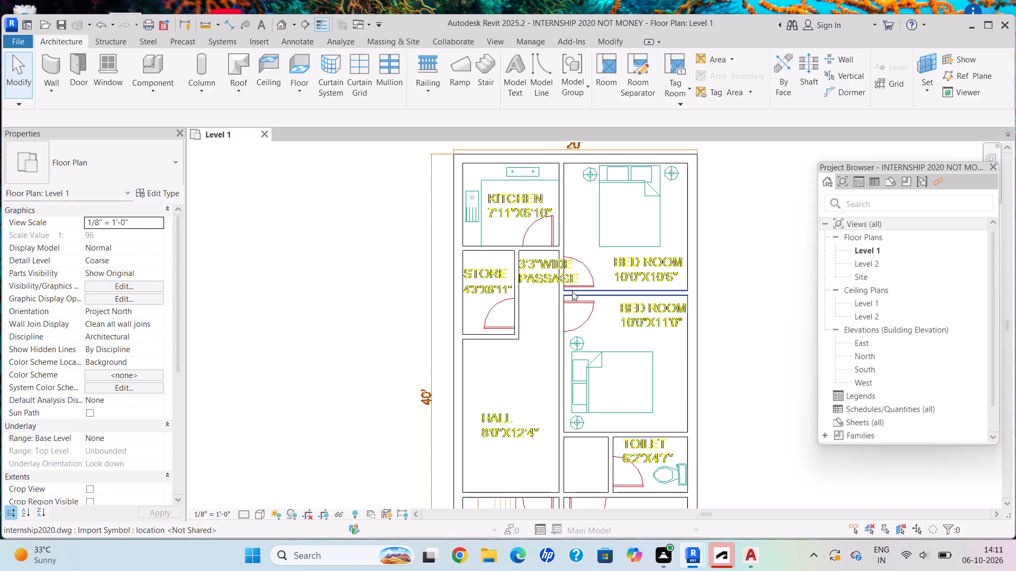
pyautogui.scroll(-1, 565, 279)
pyautogui.scroll(1, 564, 281)
pyautogui.scroll(-2, 563, 282)
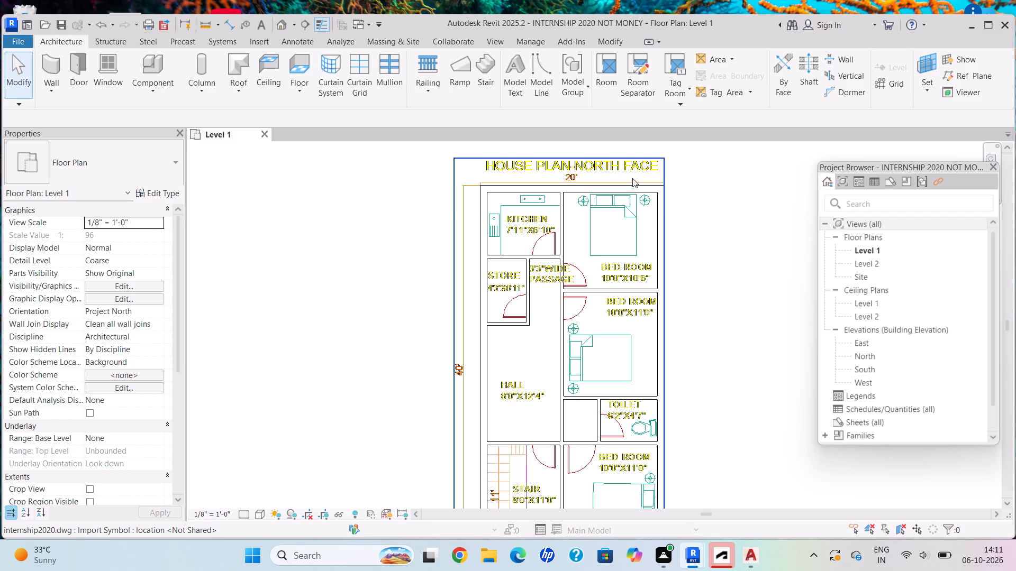
pyautogui.scroll(1, 632, 178)
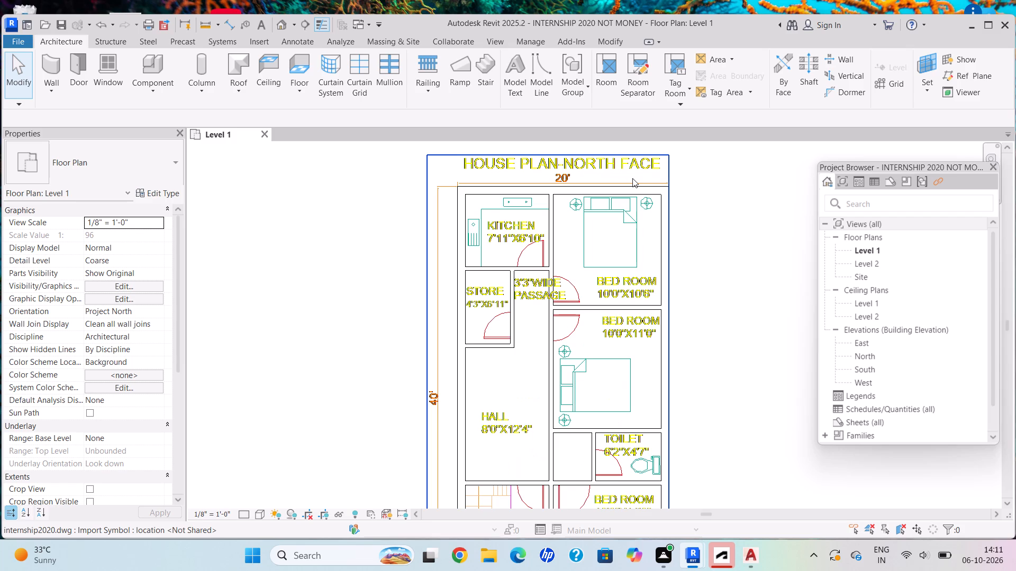
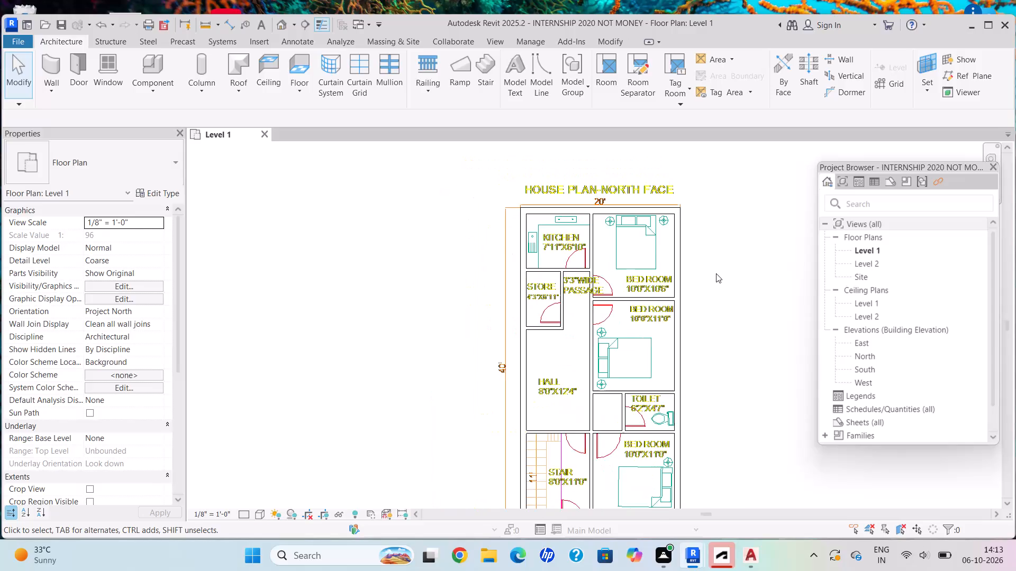
# Load the Bed_17739 component family from the beds folder of the SHUBHAM CITY family library for placement.
pyautogui.moveTo(716, 273); pyautogui.dragTo(691, 180, button='middle')
pyautogui.scroll(-1, 691, 180)
pyautogui.scroll(6, 629, 384)
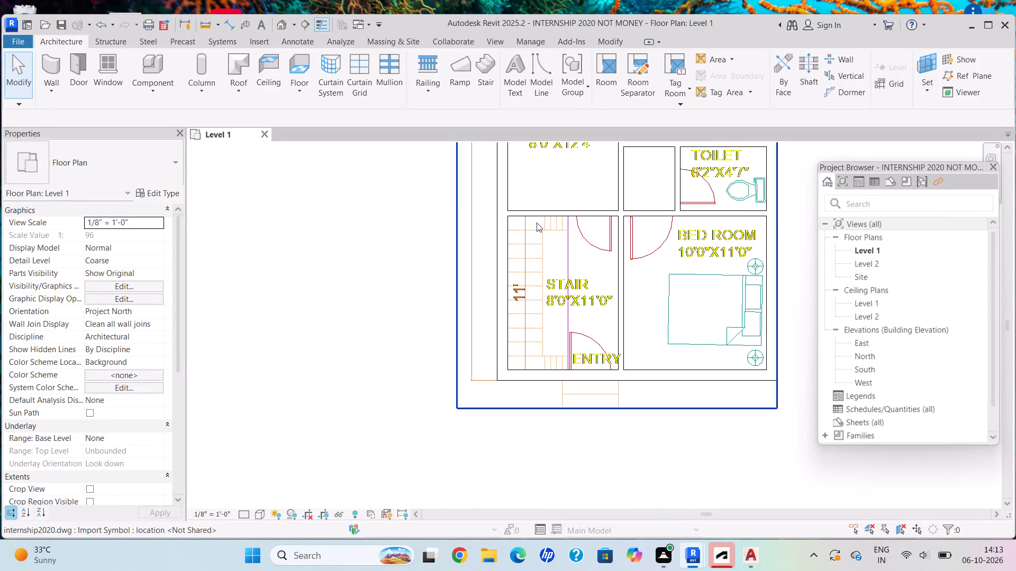
pyautogui.scroll(2, 551, 214)
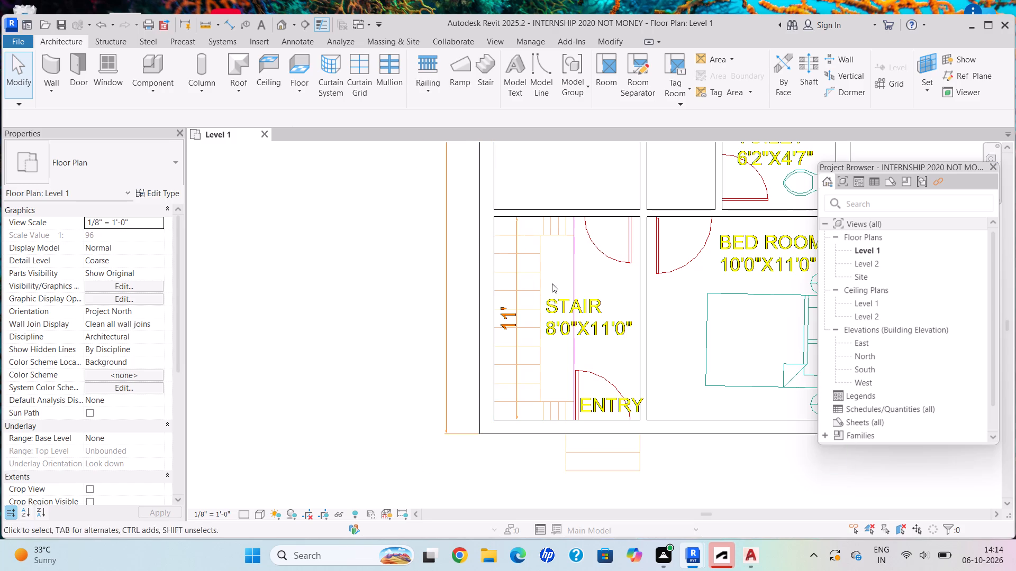
pyautogui.moveTo(536, 299); pyautogui.dragTo(309, 386, button='middle')
pyautogui.scroll(-1, 375, 282)
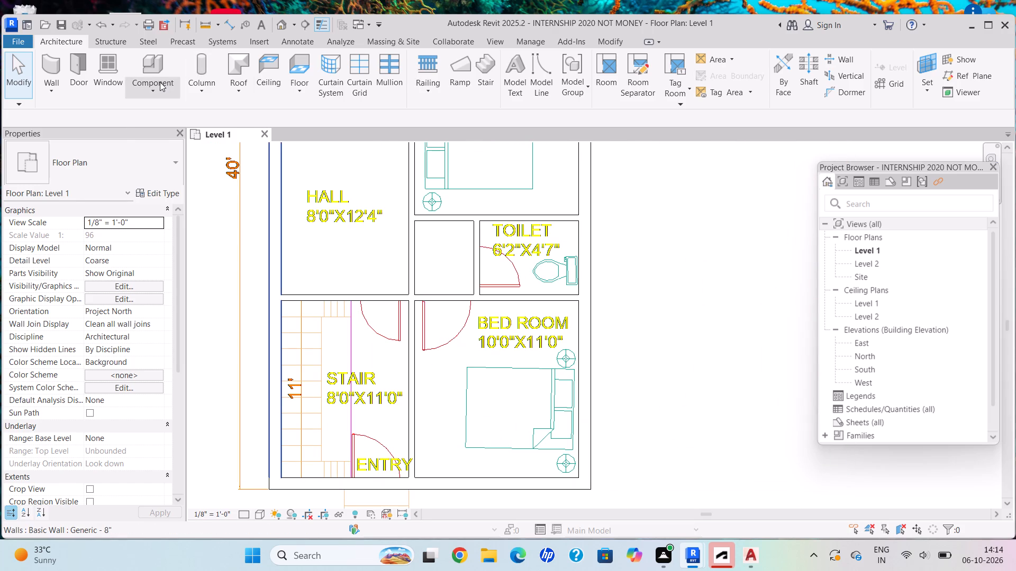
pyautogui.click(160, 82)
pyautogui.click(175, 112)
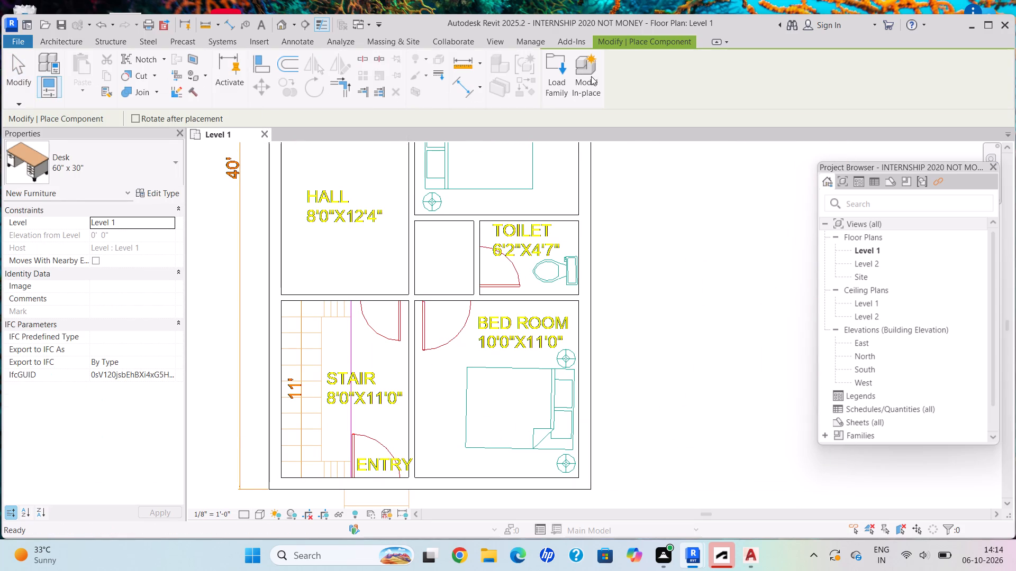
pyautogui.click(552, 90)
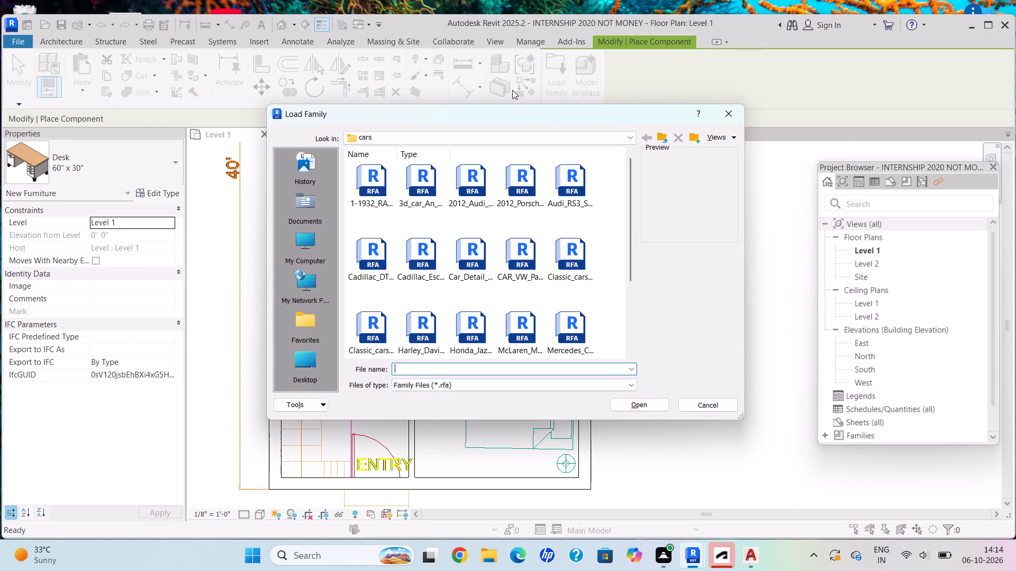
pyautogui.doubleClick(305, 210)
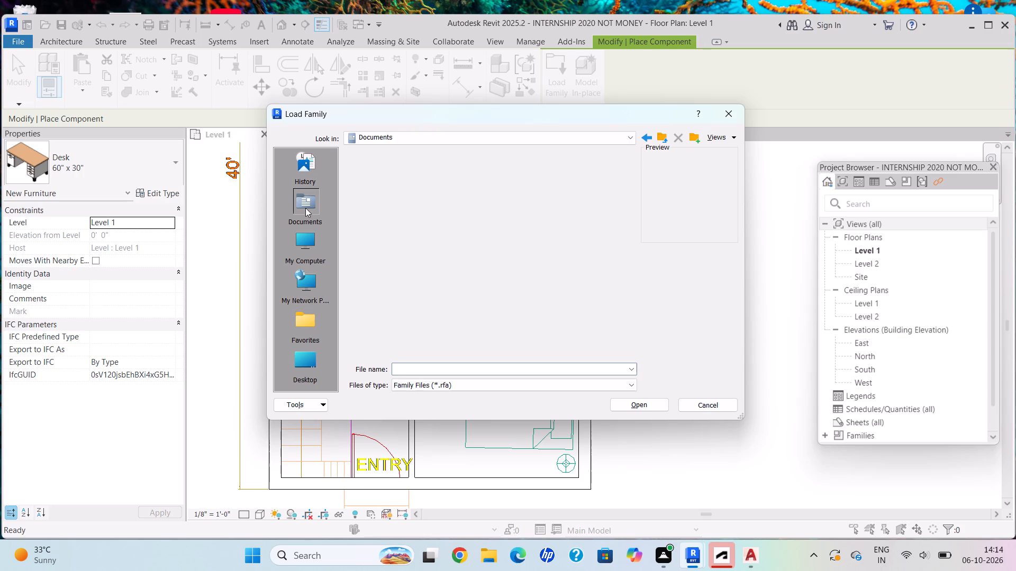
pyautogui.tripleClick(571, 272)
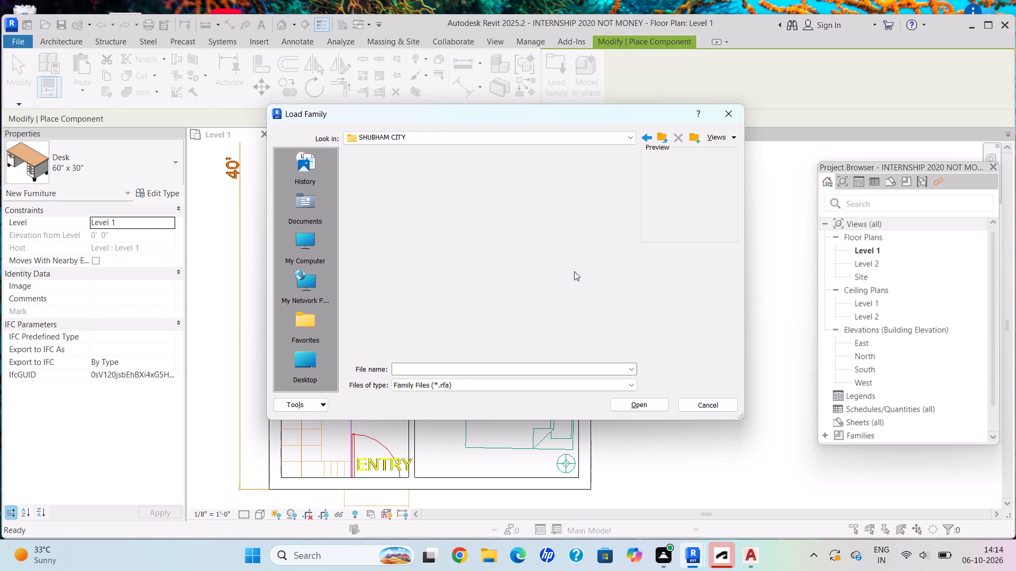
pyautogui.doubleClick(425, 183)
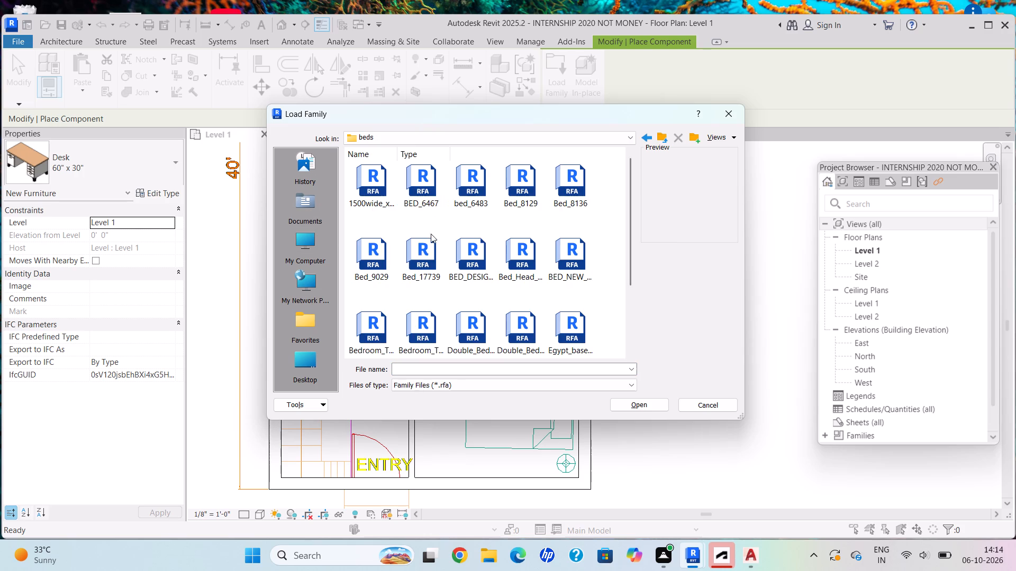
pyautogui.click(421, 257)
pyautogui.click(634, 407)
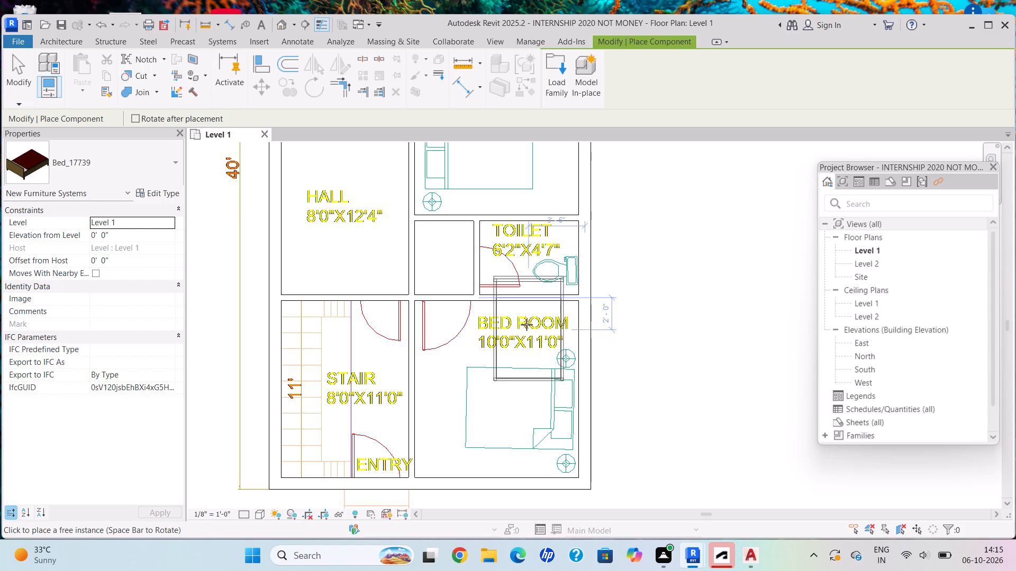
# Place the Bed_17739 on Level 1 in the lower bedroom, rotated to match the bed outline in the floor plan.
pyautogui.scroll(3, 549, 421)
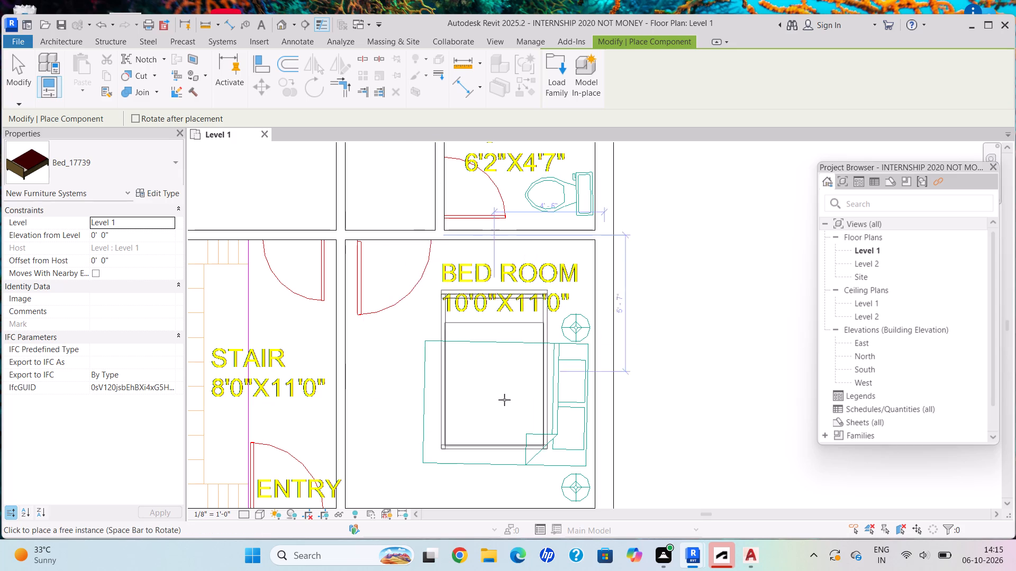
pyautogui.scroll(1, 524, 413)
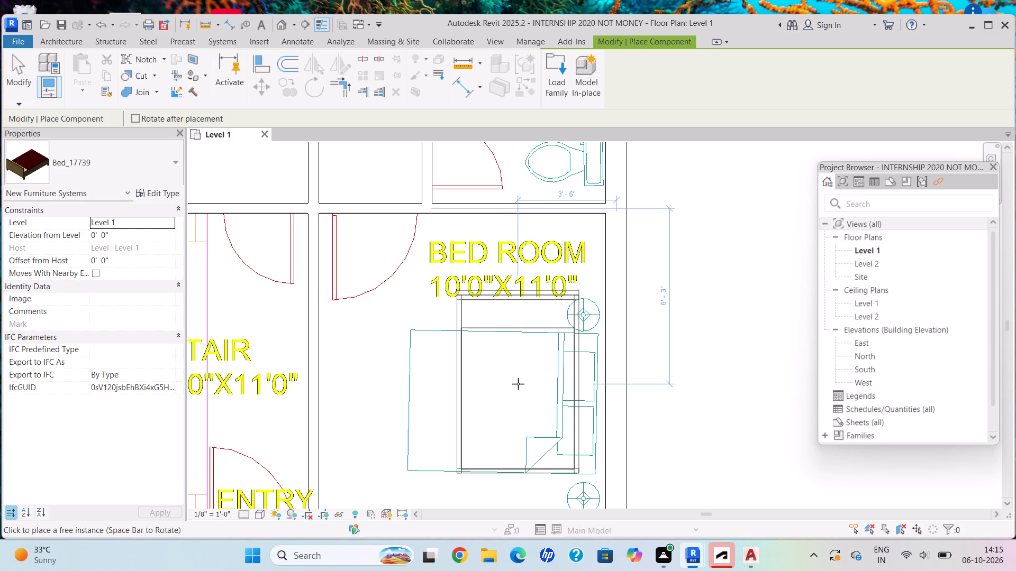
pyautogui.scroll(2, 519, 368)
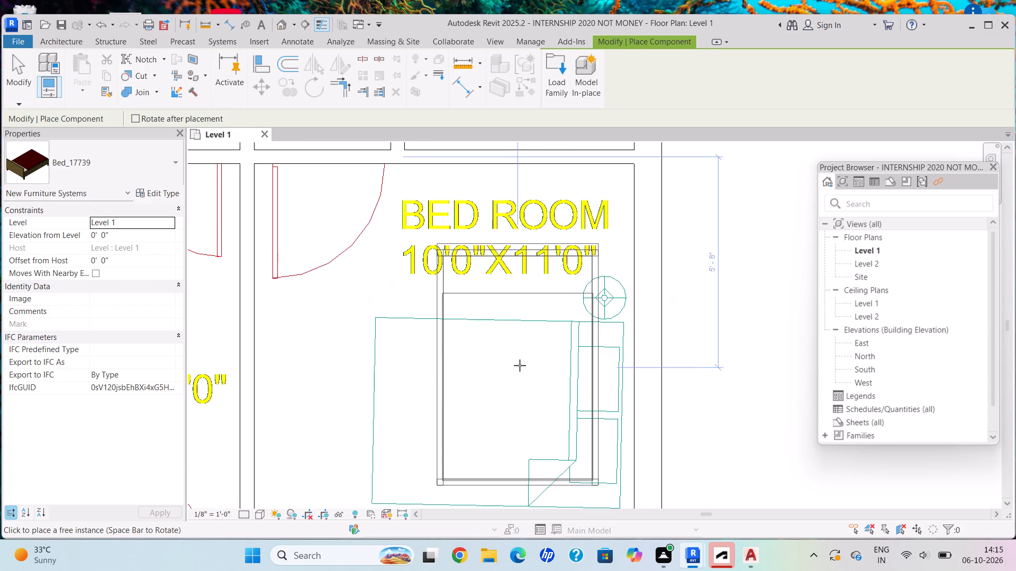
pyautogui.scroll(-2, 524, 357)
pyautogui.press('space')
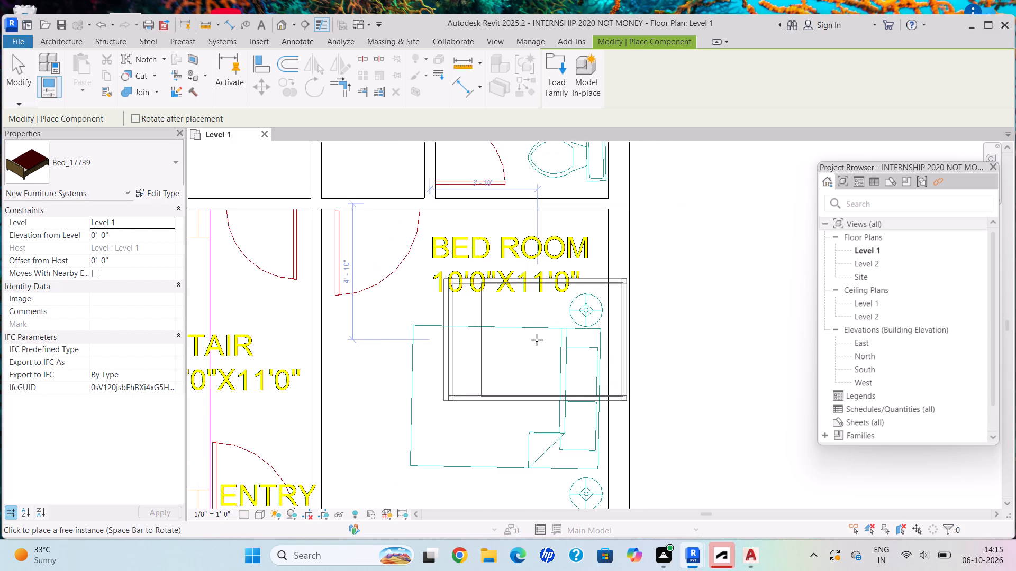
pyautogui.press('space')
pyautogui.press('space')
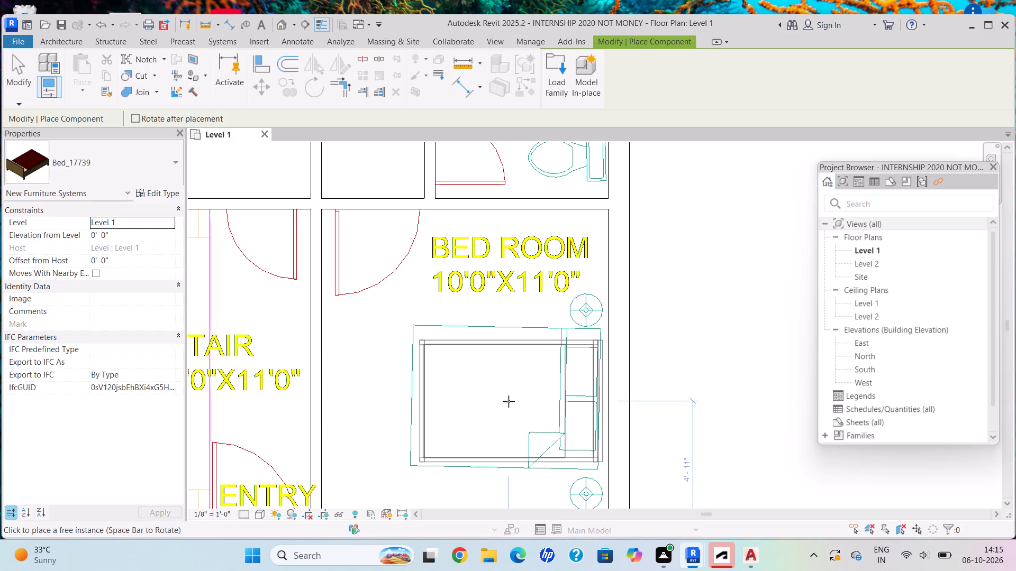
pyautogui.click(505, 399)
pyautogui.scroll(-3, 493, 379)
pyautogui.scroll(1, 493, 379)
pyautogui.scroll(-6, 493, 378)
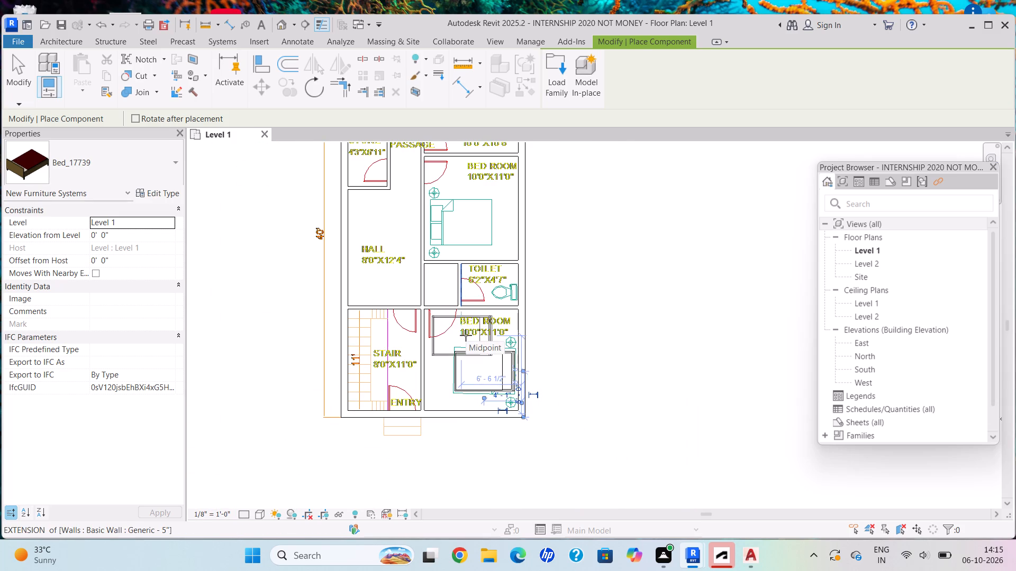
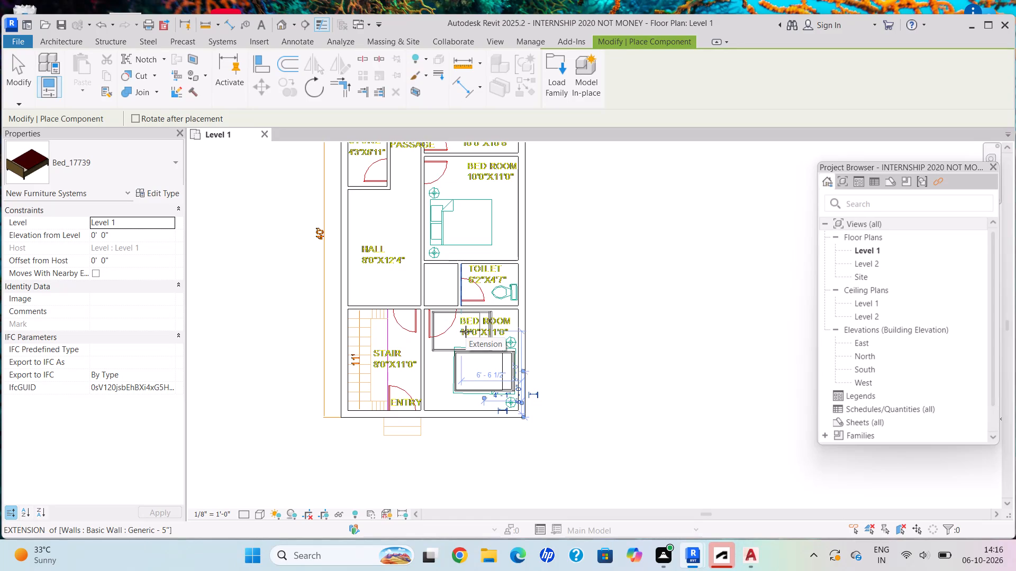
# Place a second Bed_17739 in the middle 10'0"x11'0" bedroom, rotated with its headboard toward the hall-side wall over the bed outline.
pyautogui.scroll(-1, 458, 287)
pyautogui.moveTo(458, 287); pyautogui.dragTo(469, 344, button='middle')
pyautogui.scroll(1, 470, 279)
pyautogui.scroll(-1, 470, 278)
pyautogui.scroll(1, 470, 278)
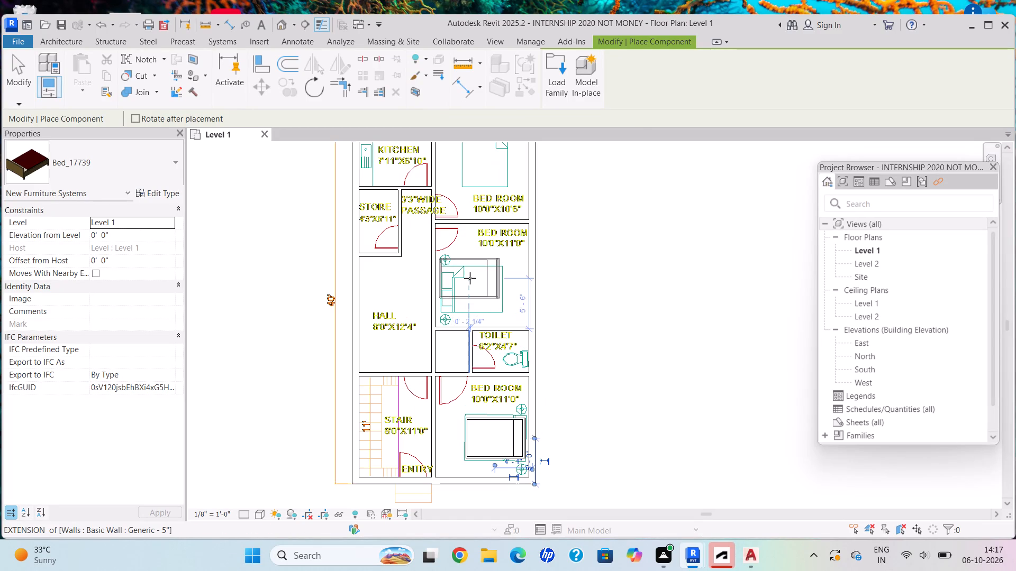
pyautogui.press('space')
pyautogui.press('space')
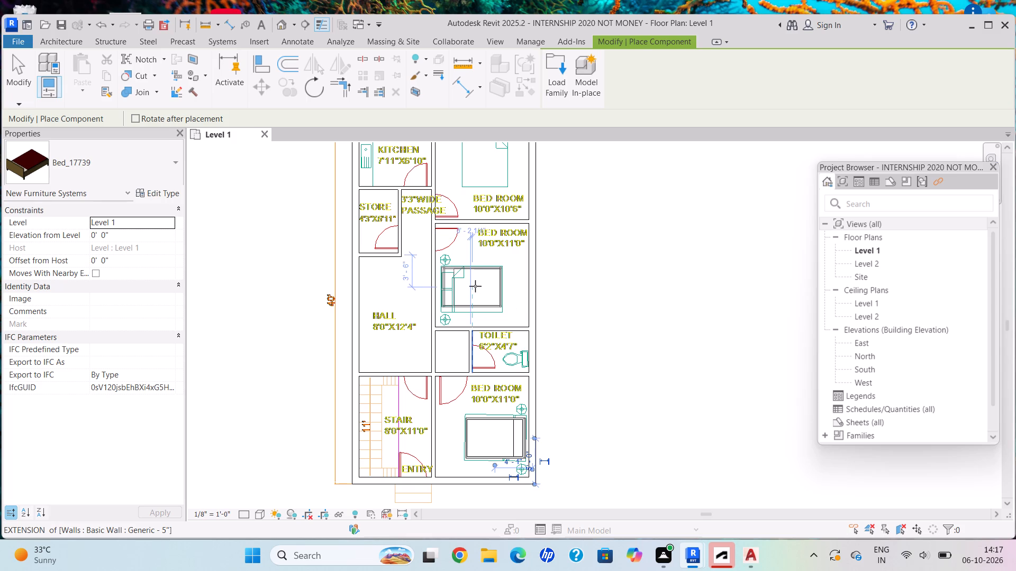
pyautogui.scroll(6, 465, 288)
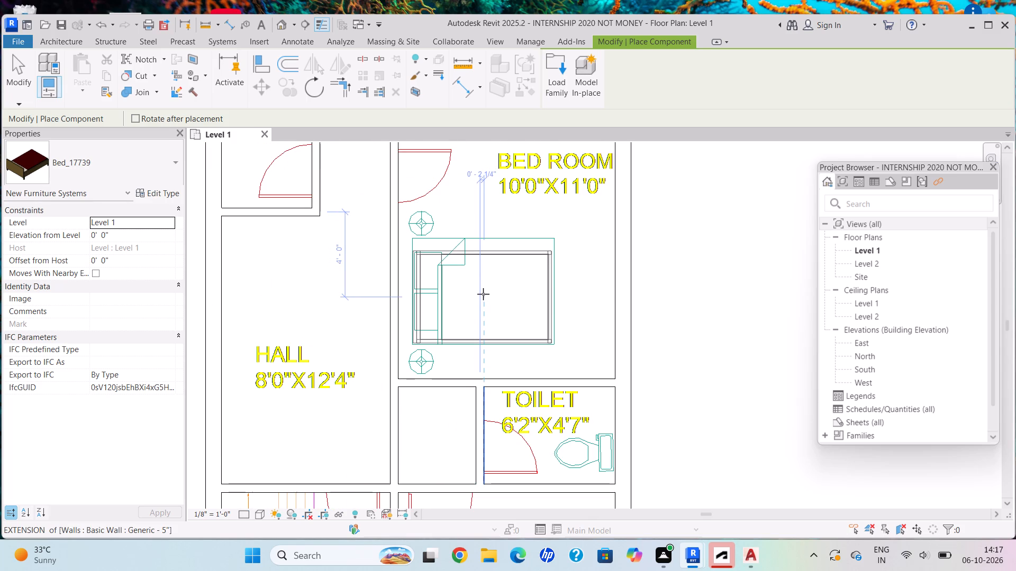
pyautogui.scroll(-1, 480, 287)
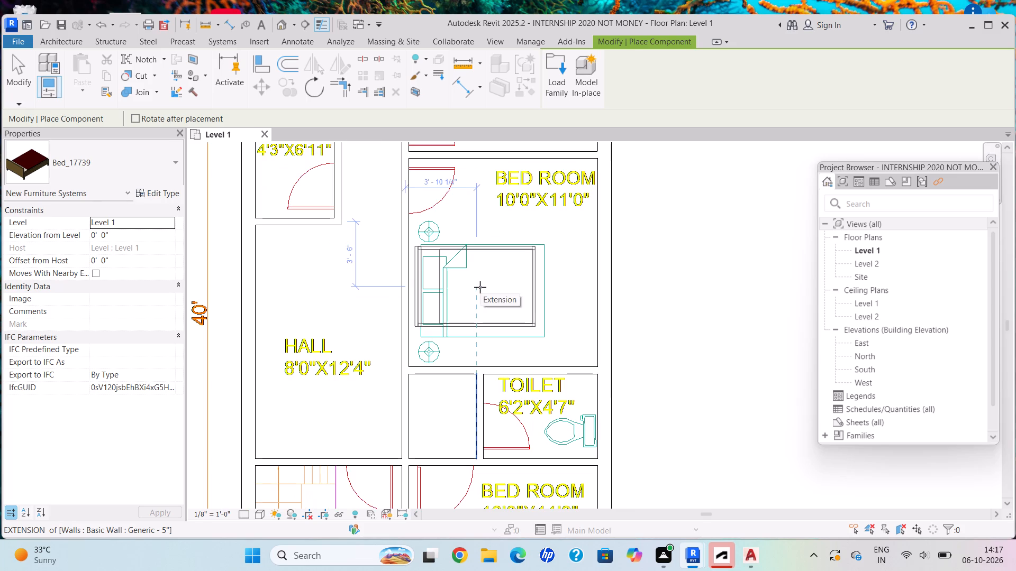
pyautogui.click(479, 288)
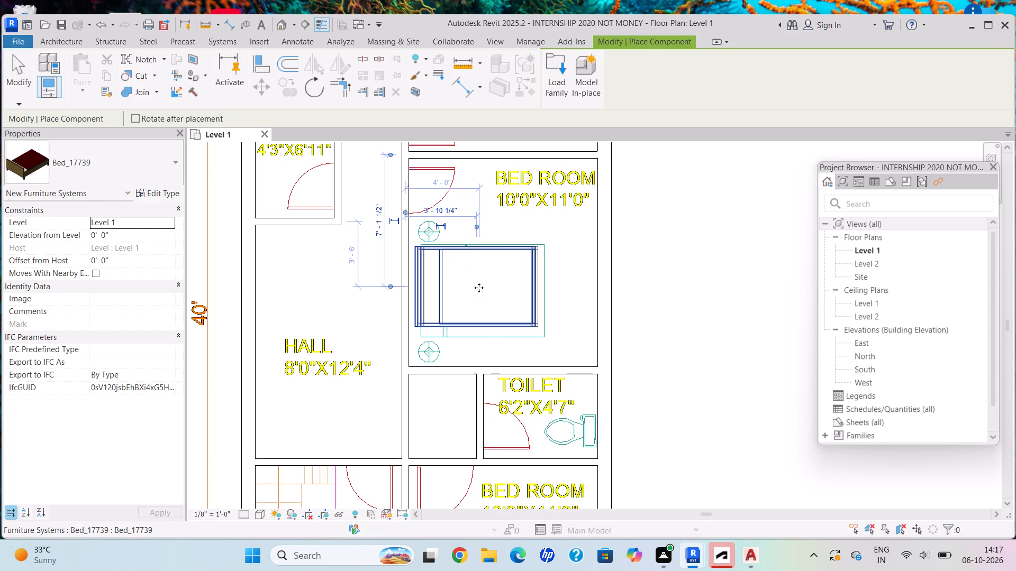
# Place a Bed_17739 in the upper 10'0"x10'6" bedroom, rotated with its headboard toward the top exterior wall over the bed outline.
pyautogui.scroll(-8, 555, 336)
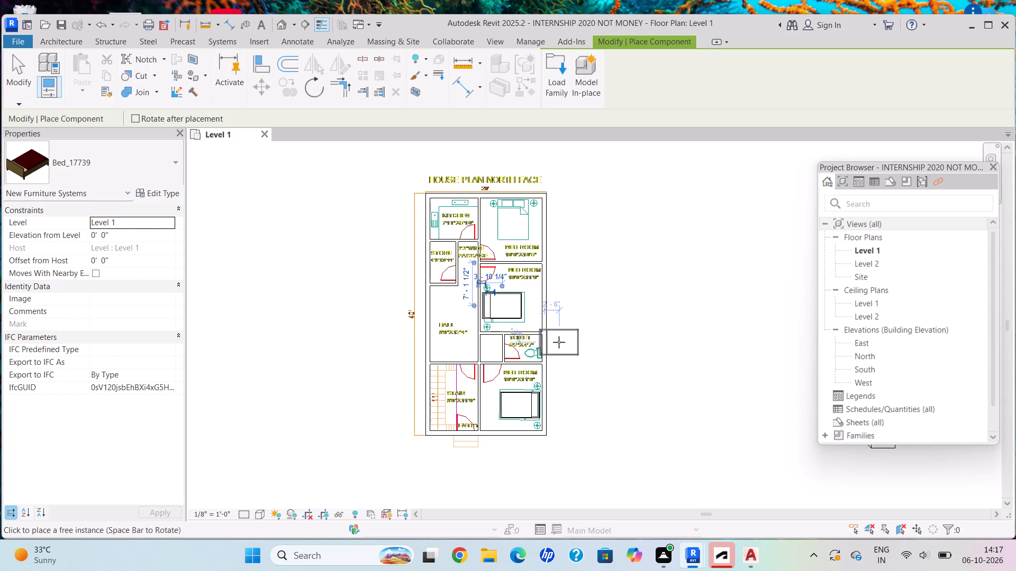
pyautogui.scroll(2, 501, 237)
pyautogui.press('space')
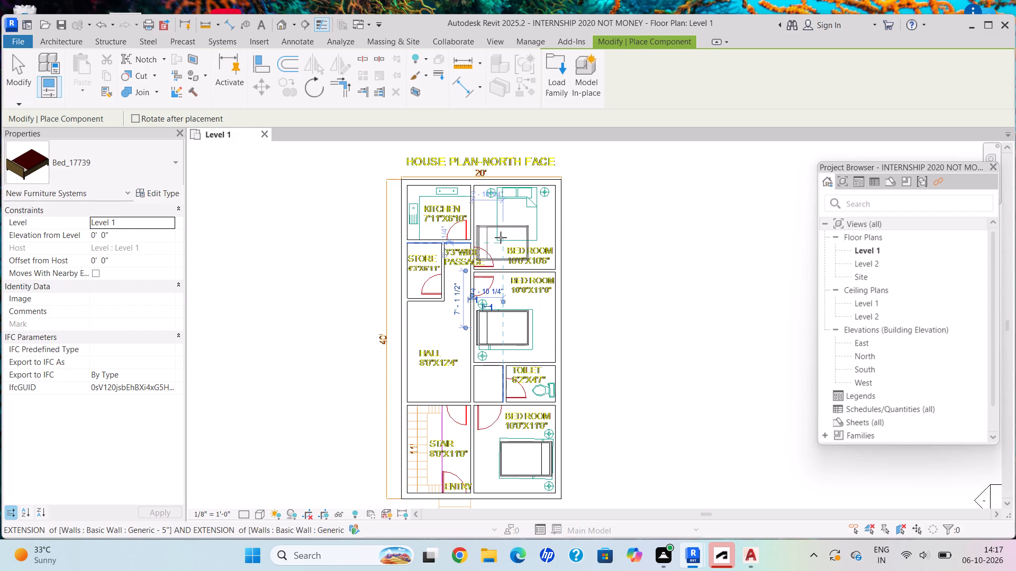
pyautogui.press('space')
pyautogui.press('space')
pyautogui.press('space')
pyautogui.press('space')
pyautogui.press('space')
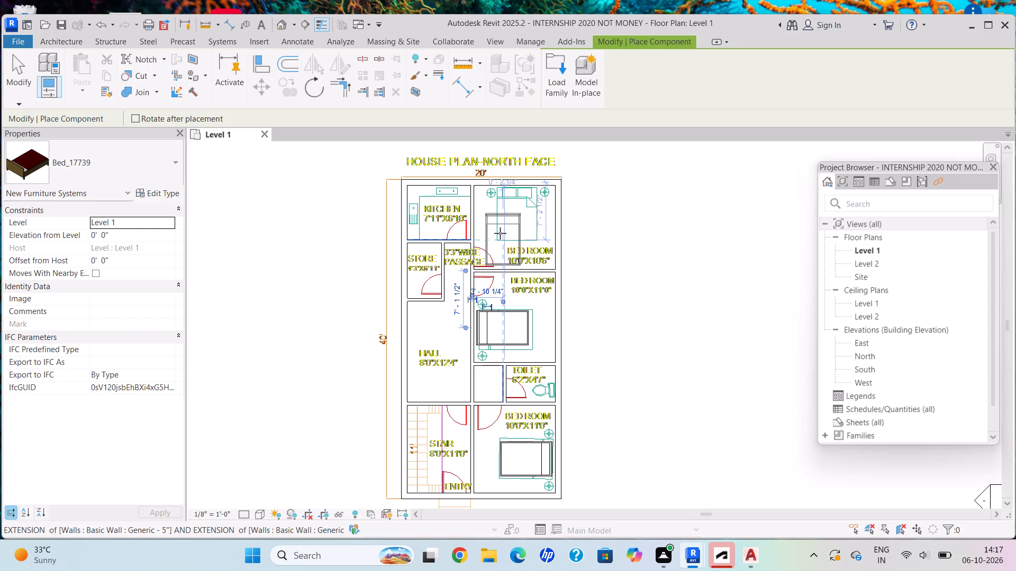
pyautogui.scroll(3, 516, 208)
pyautogui.scroll(-1, 512, 202)
pyautogui.scroll(3, 513, 204)
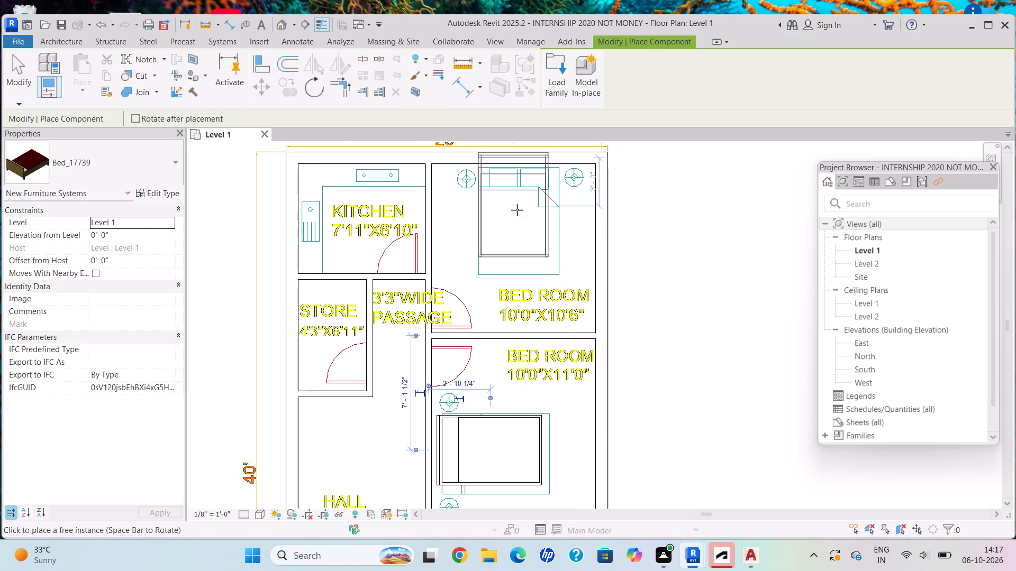
pyautogui.click(522, 220)
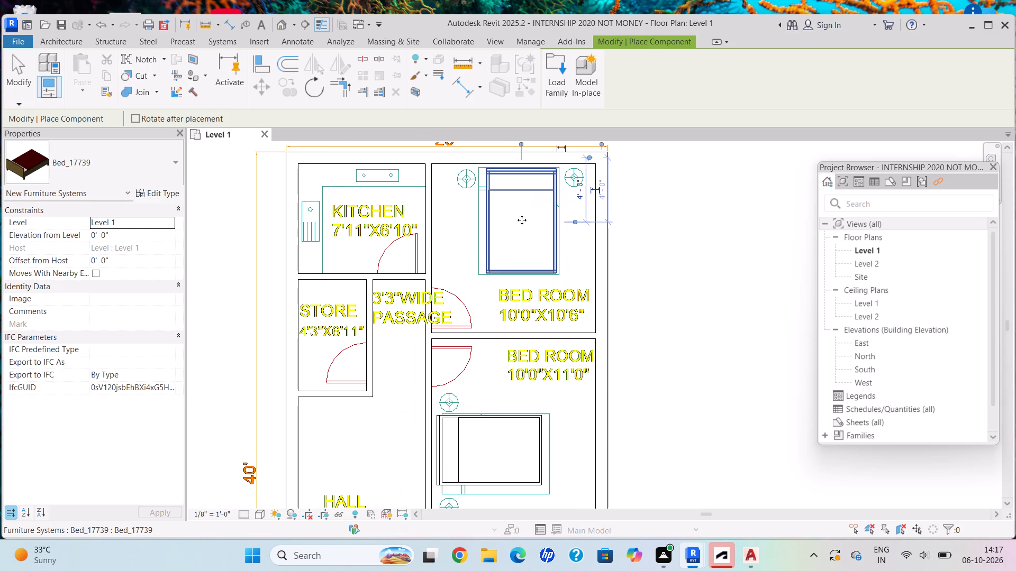
# Place another Bed_17739 outside the house beside the upper bedroom, its centre about 3'-6" from the right exterior wall.
pyautogui.scroll(-6, 497, 330)
pyautogui.scroll(-1, 534, 293)
pyautogui.moveTo(539, 289); pyautogui.dragTo(561, 261, button='middle')
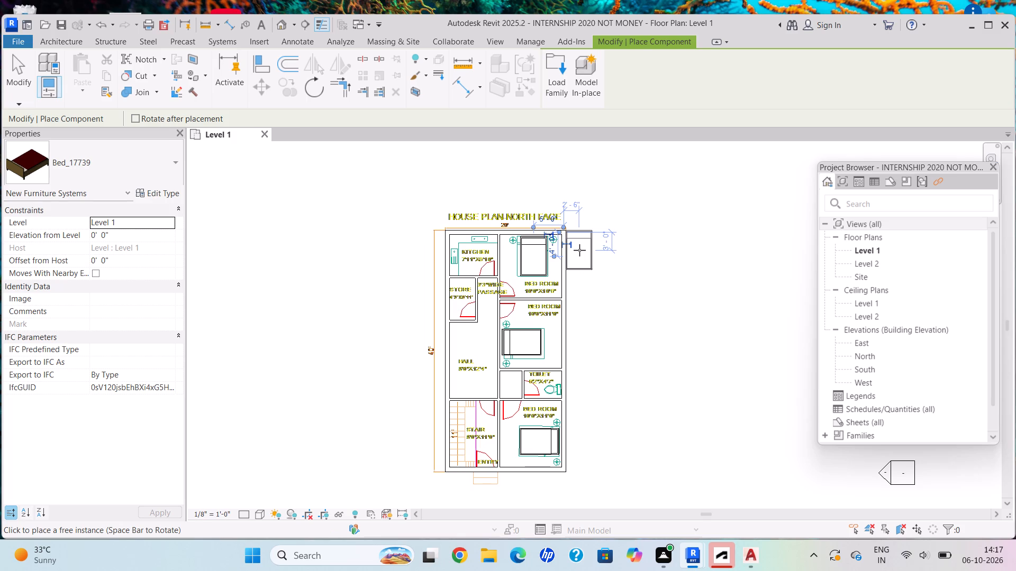
pyautogui.scroll(1, 579, 250)
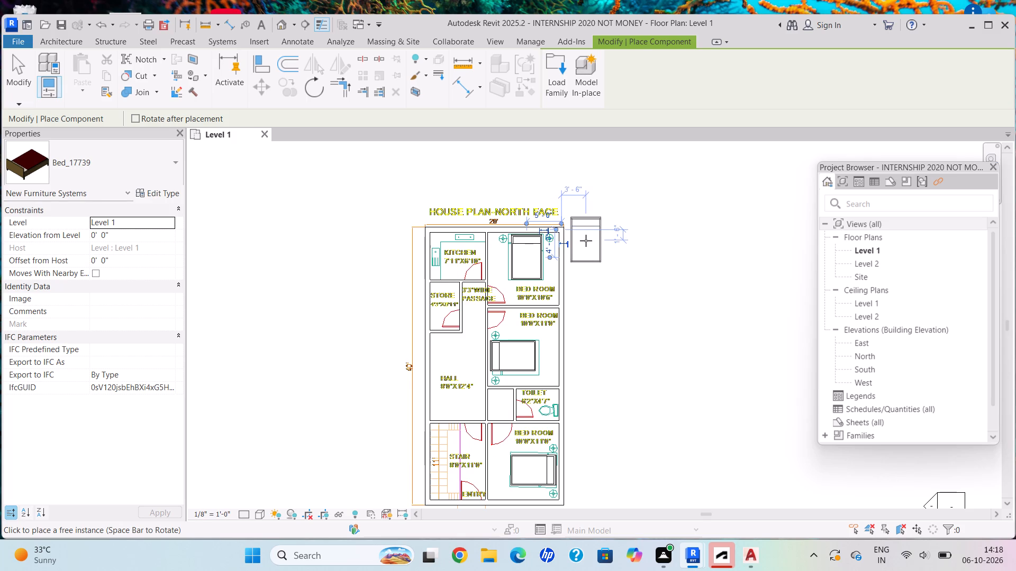
pyautogui.click(586, 241)
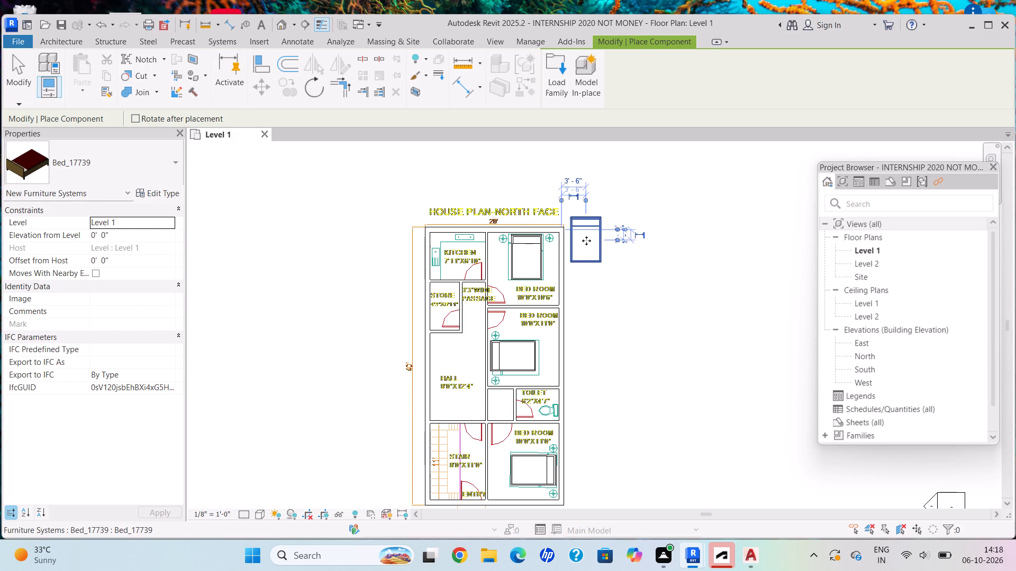
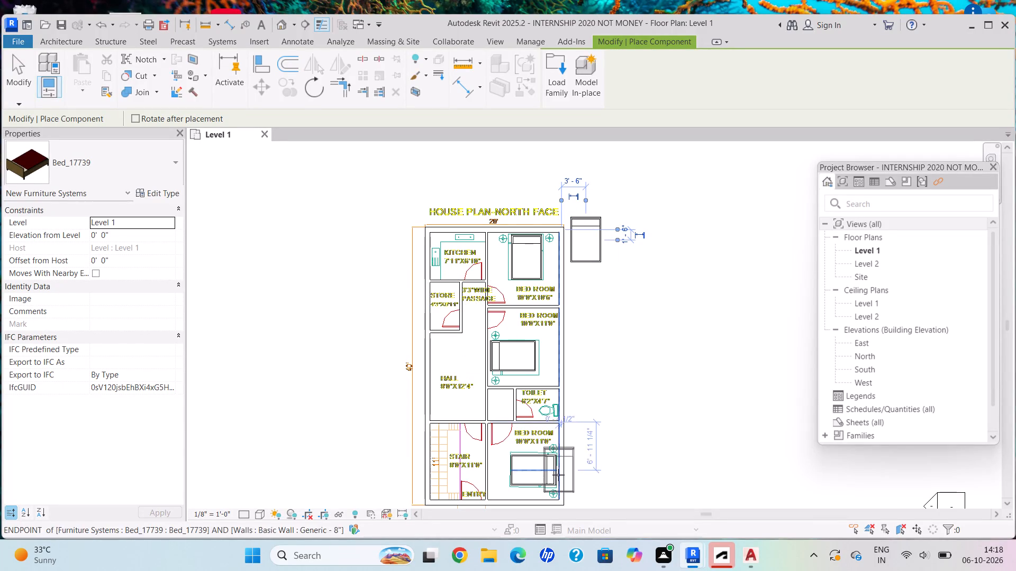
# Place two more Bed_17739 outside the house, centred about 4'-6" from the right exterior wall, and make the lower bed's 8'-1 1/2" dimension permanent.
pyautogui.scroll(1, 579, 429)
pyautogui.click(594, 292)
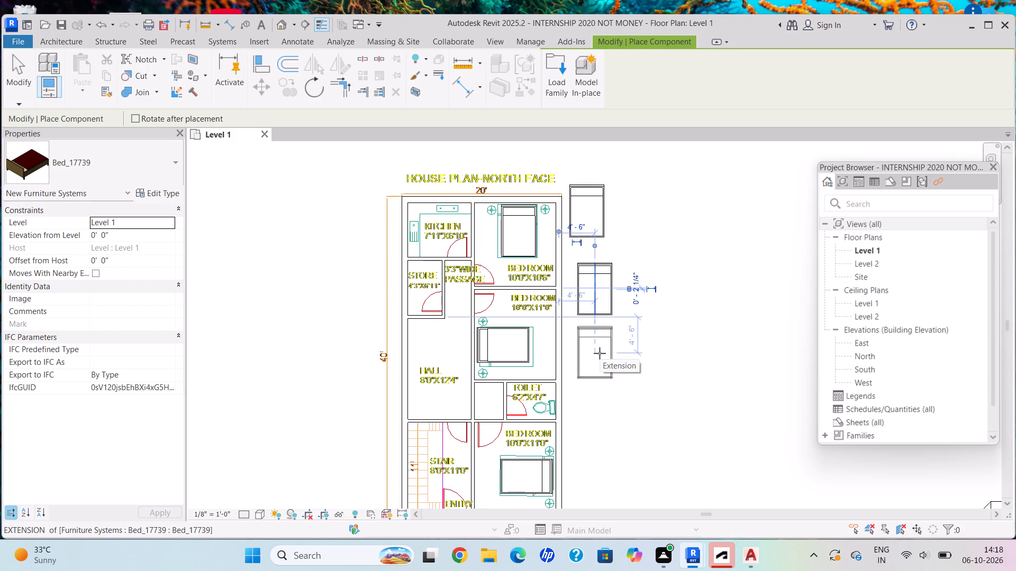
pyautogui.click(600, 353)
pyautogui.click(640, 325)
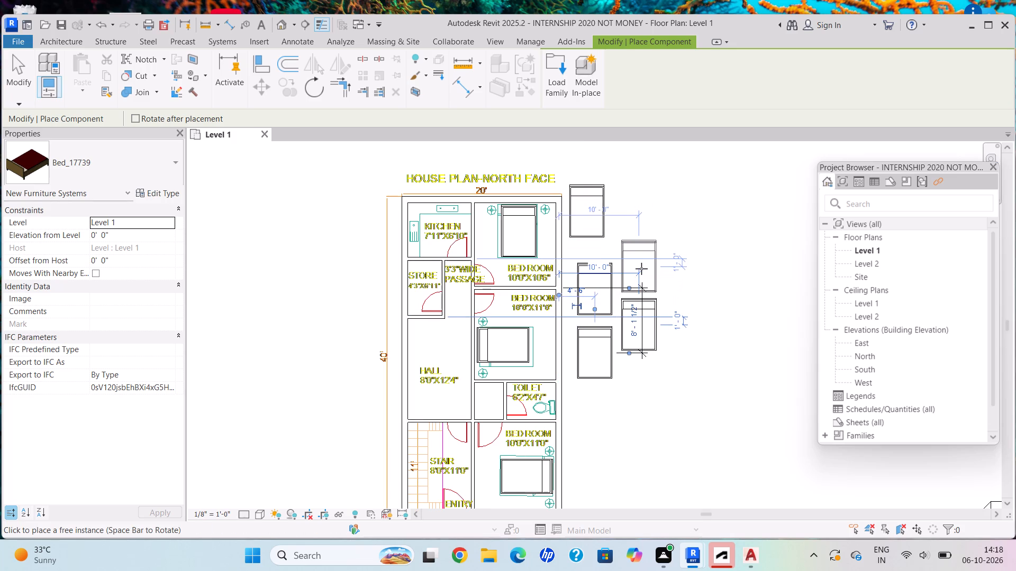
# Place three Bed_17739 in a column about 10'-0" from the right exterior wall, plus a fourth farther out beside the middle one.
pyautogui.click(641, 269)
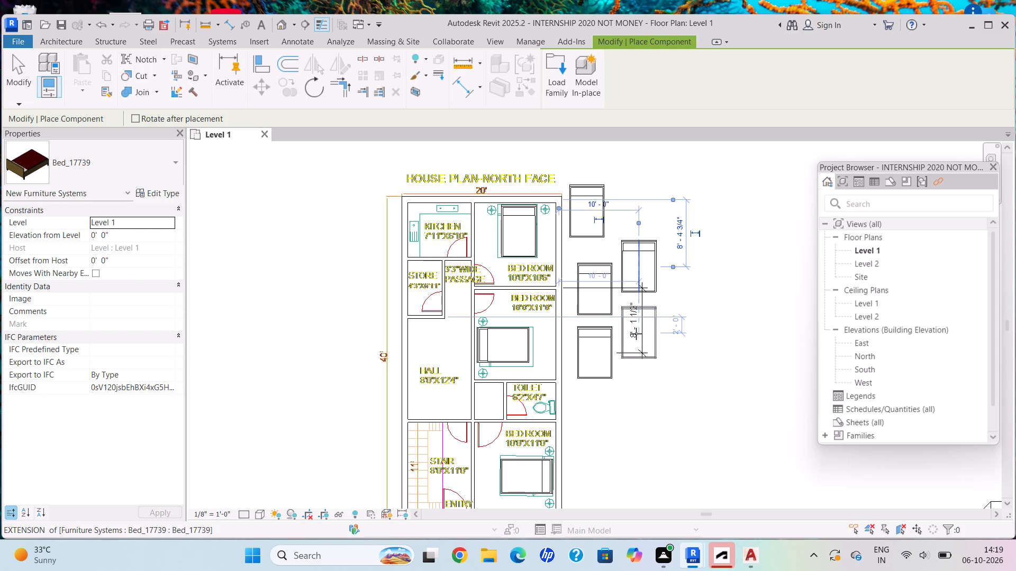
pyautogui.click(636, 334)
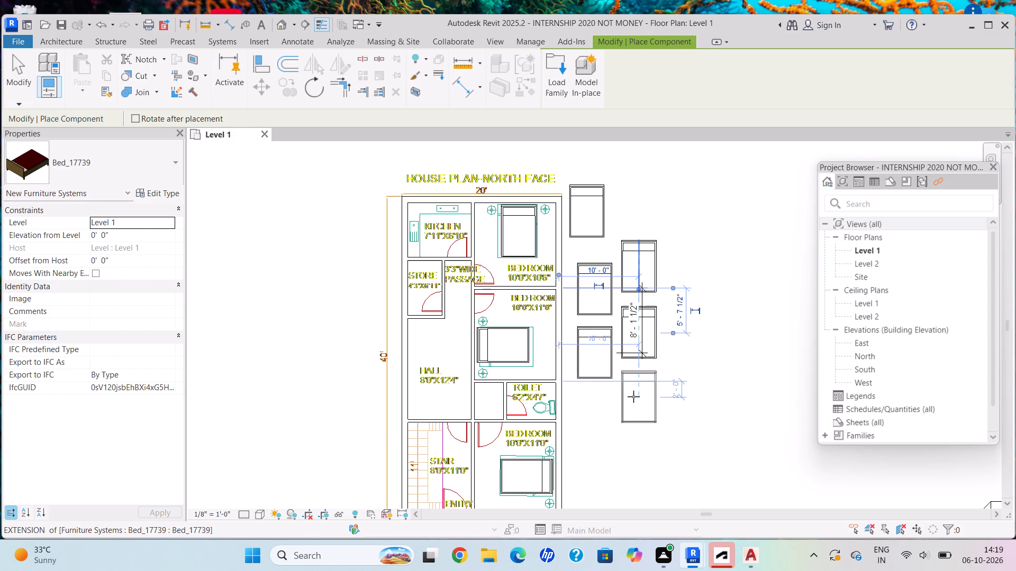
pyautogui.click(633, 397)
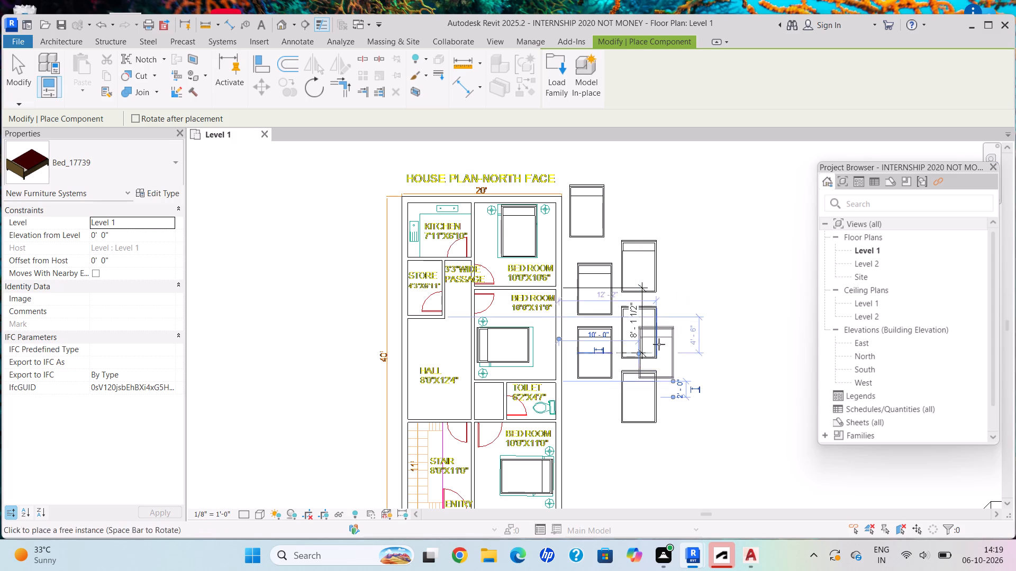
pyautogui.click(682, 328)
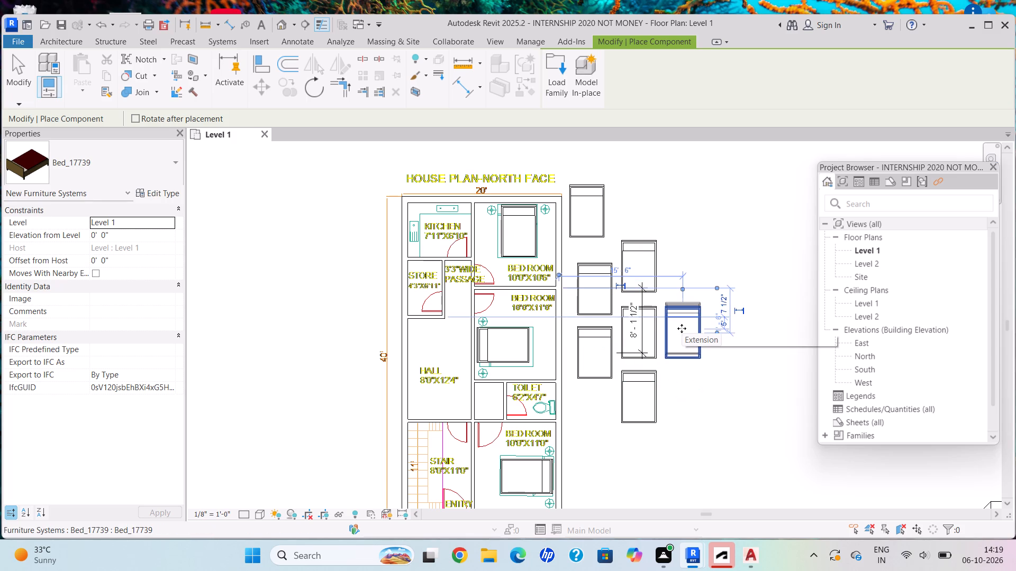
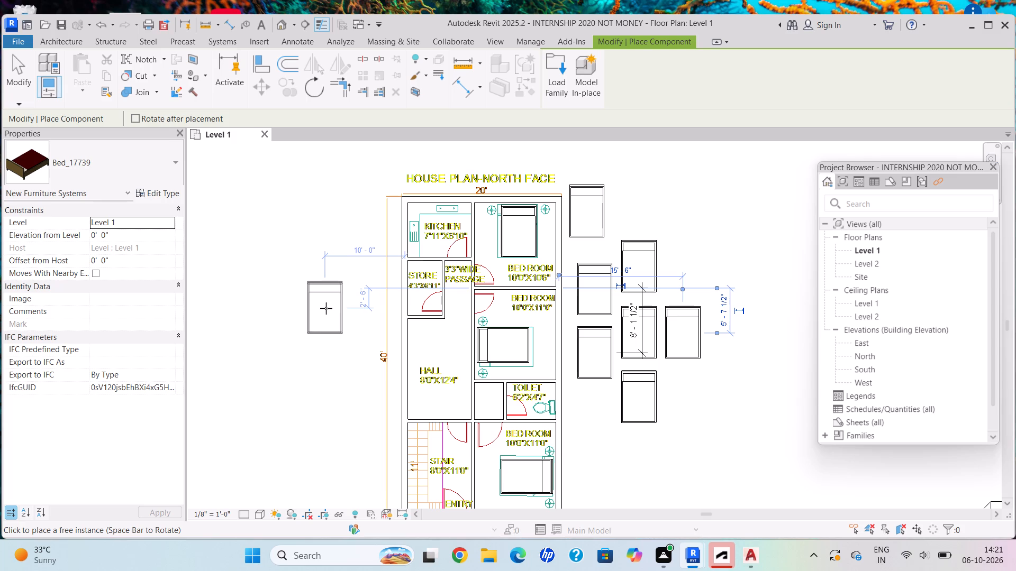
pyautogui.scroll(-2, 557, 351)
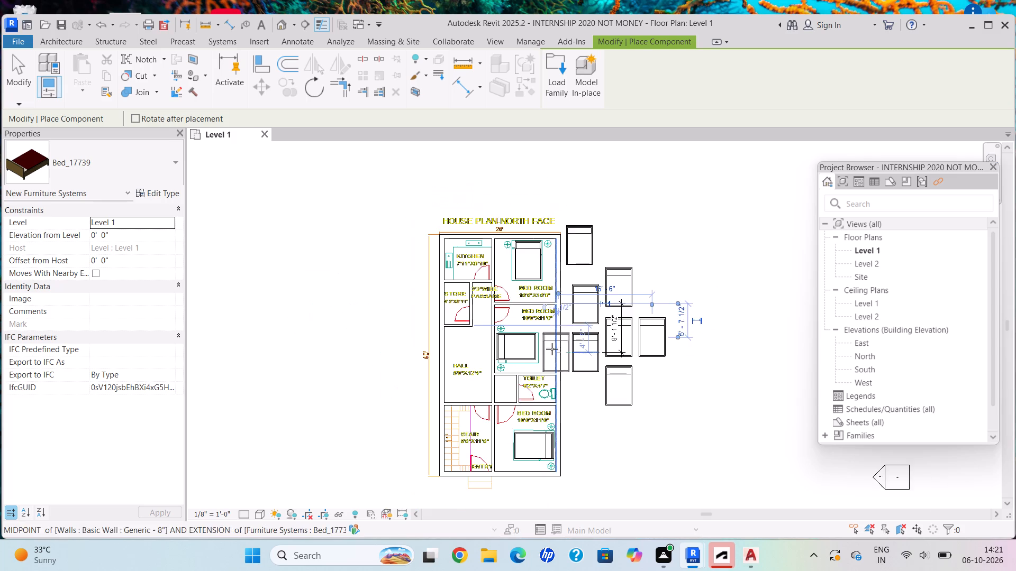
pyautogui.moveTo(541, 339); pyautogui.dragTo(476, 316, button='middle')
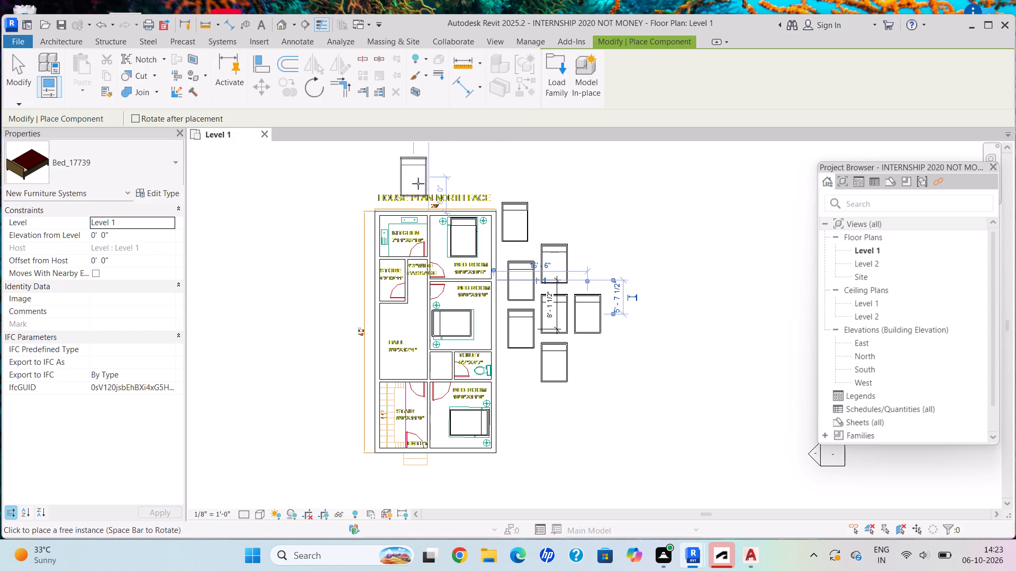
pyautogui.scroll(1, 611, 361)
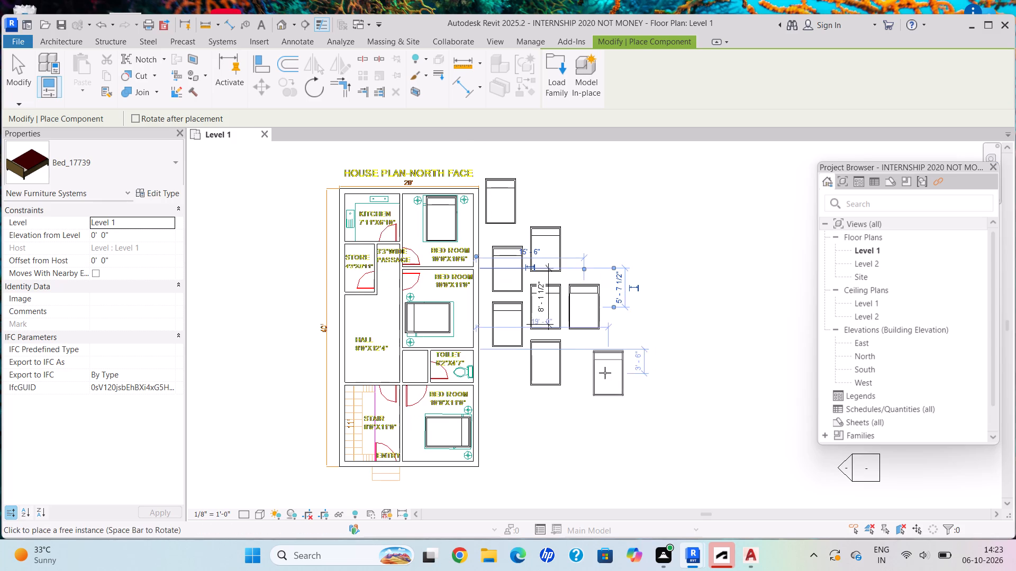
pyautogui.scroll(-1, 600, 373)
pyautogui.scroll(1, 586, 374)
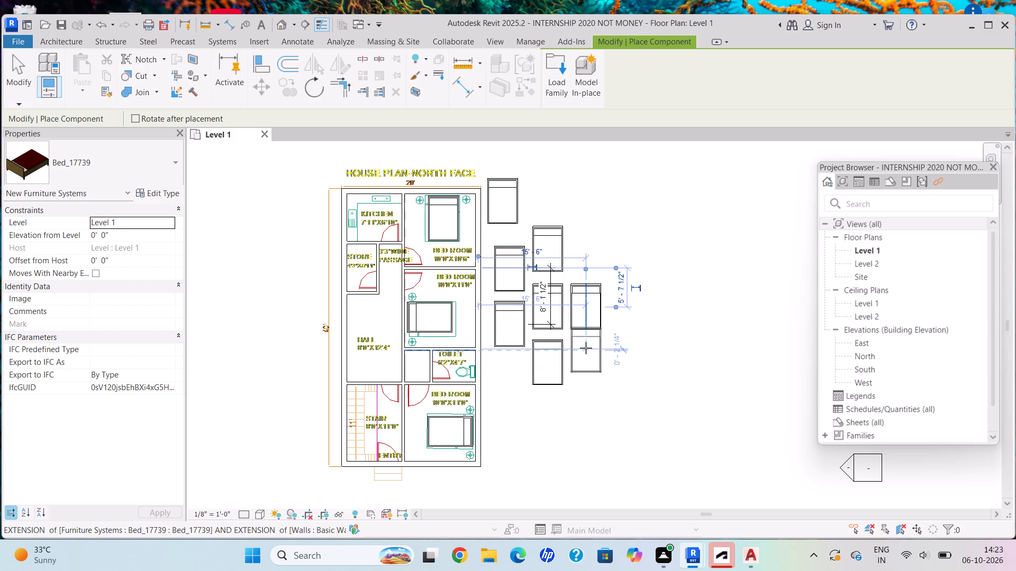
# End bed placement and delete all seven Bed_17739 instances outside the house's right exterior wall, keeping the bedroom beds.
pyautogui.press('Escape')
pyautogui.press('Escape')
pyautogui.press('Escape')
pyautogui.press('Escape')
pyautogui.click(557, 353)
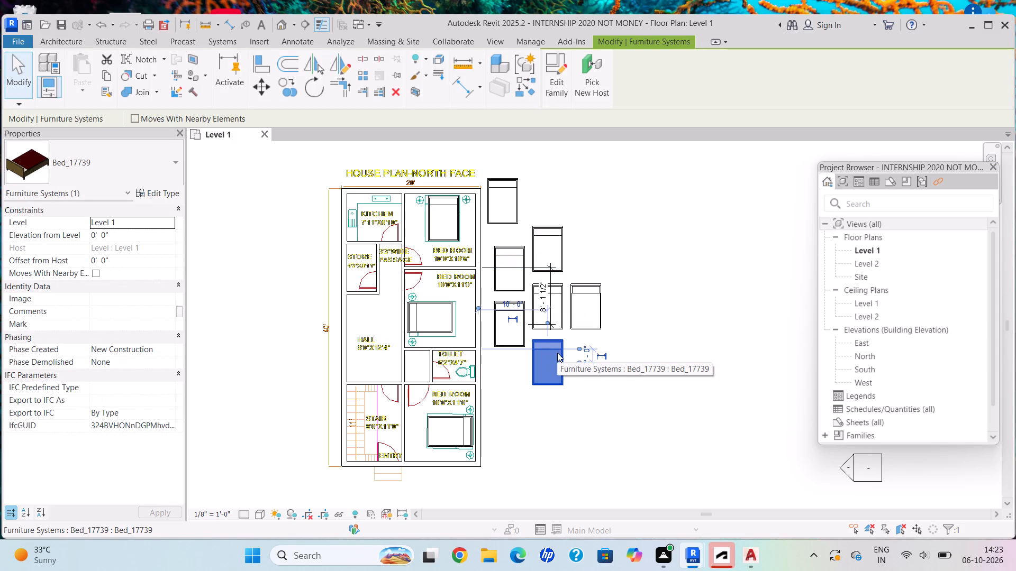
pyautogui.press('Delete')
pyautogui.click(522, 334)
pyautogui.press('Delete')
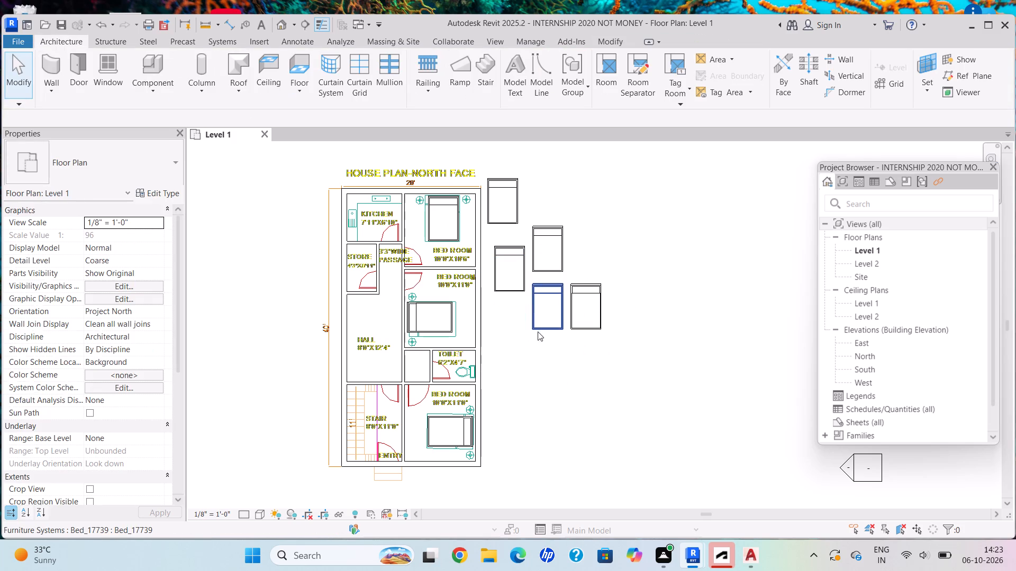
pyautogui.click(543, 328)
pyautogui.press('Delete')
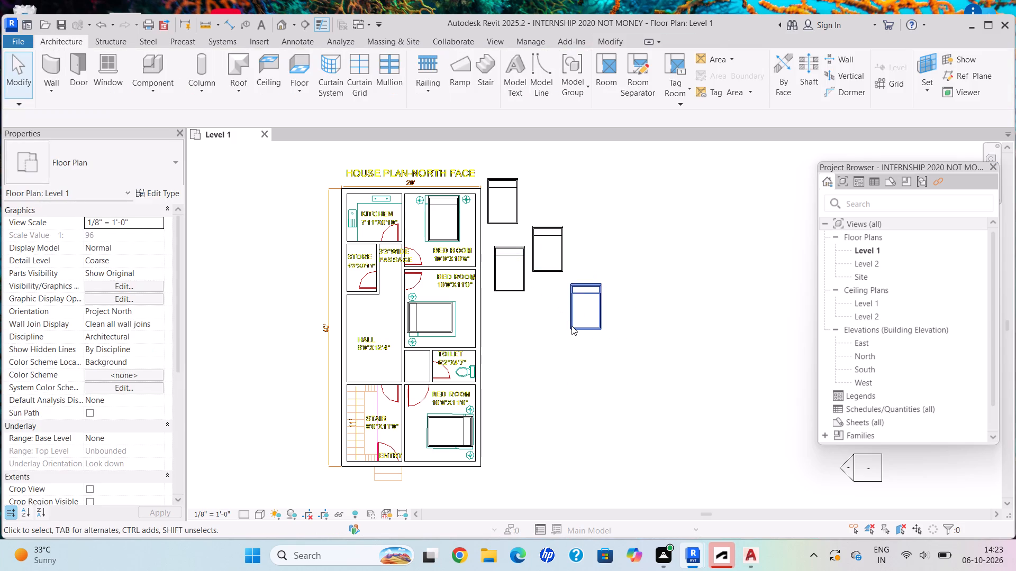
pyautogui.click(571, 326)
pyautogui.press('Delete')
pyautogui.click(507, 282)
pyautogui.press('Delete')
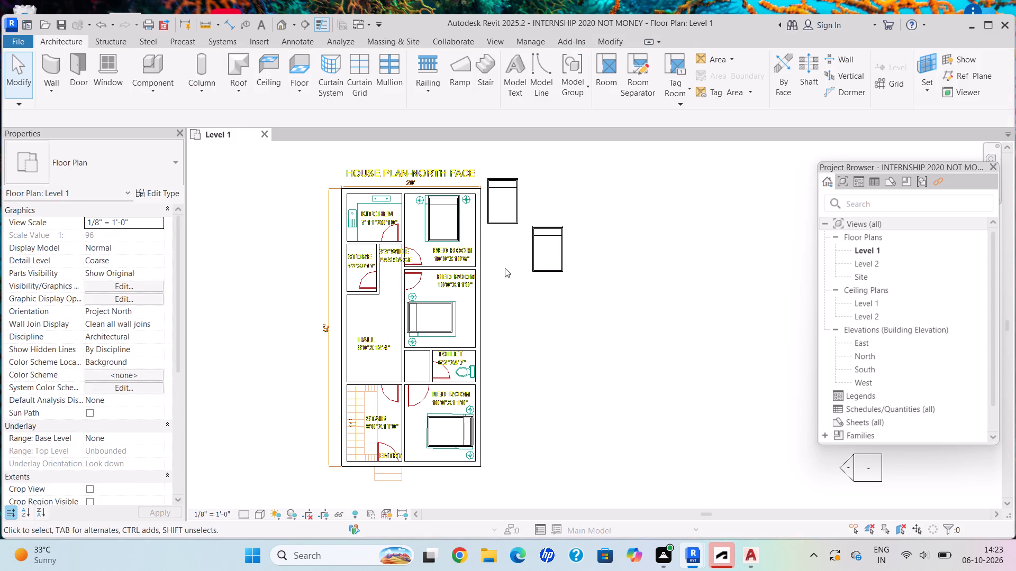
pyautogui.click(539, 260)
pyautogui.press('Delete')
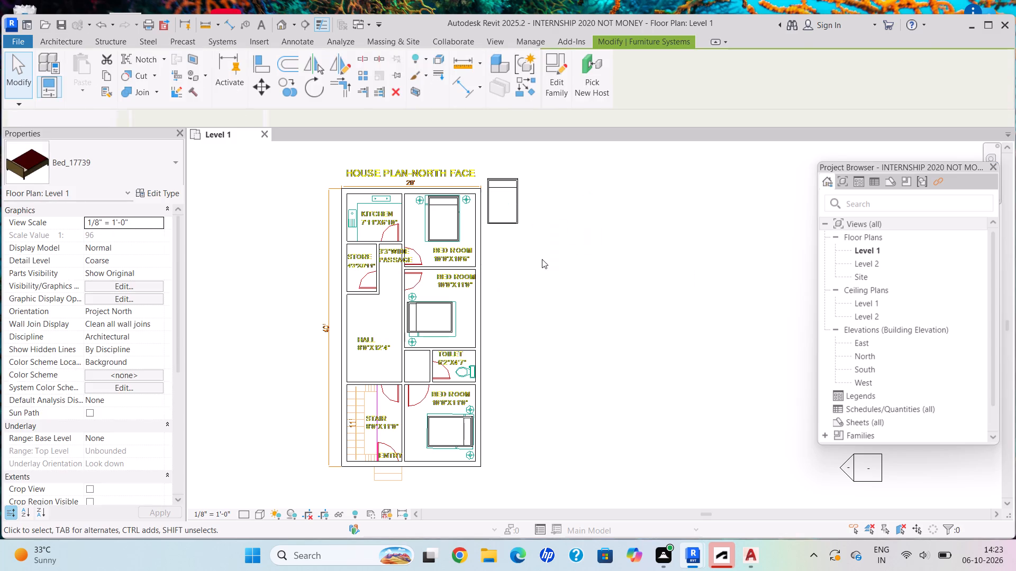
pyautogui.click(504, 215)
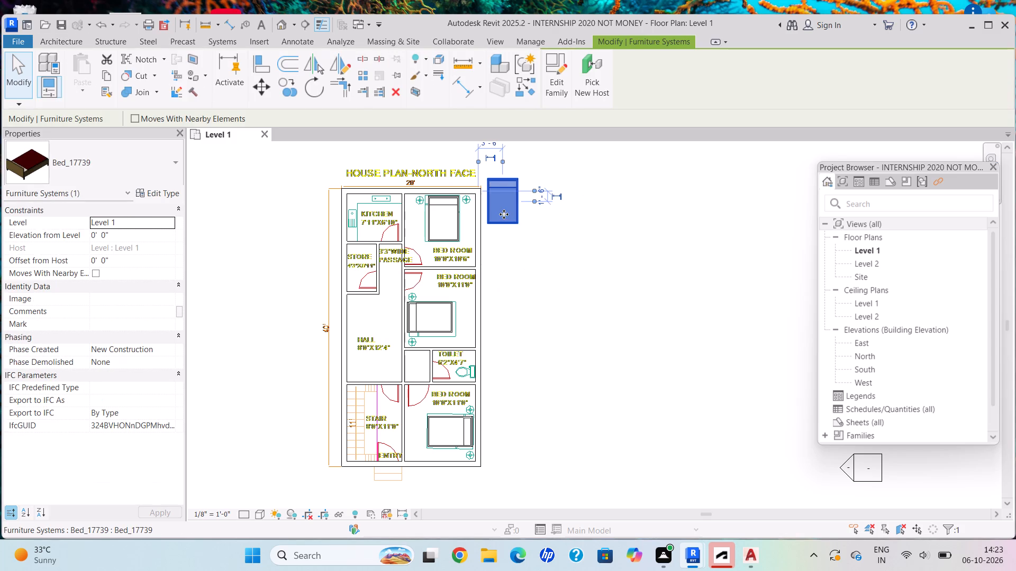
pyautogui.press('Delete')
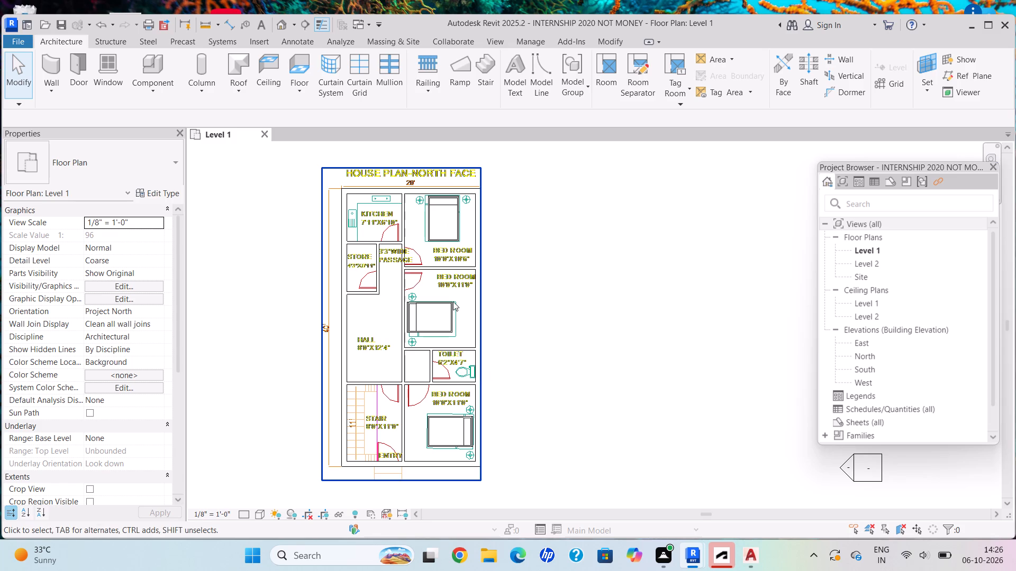
# Copy the lower bedroom's bed with Multiple on to two spots outside the right exterior wall, the second about 7'-0" above the first.
pyautogui.scroll(-1, 463, 353)
pyautogui.scroll(1, 463, 355)
pyautogui.scroll(-1, 463, 355)
pyautogui.moveTo(461, 360); pyautogui.dragTo(474, 374, button='middle')
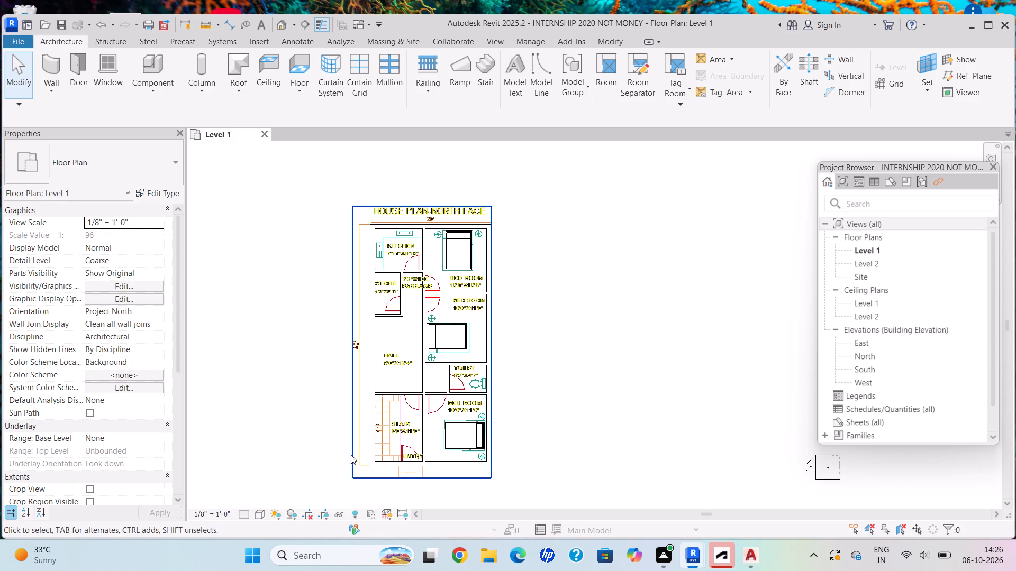
pyautogui.scroll(4, 405, 458)
pyautogui.scroll(-1, 494, 474)
pyautogui.scroll(1, 496, 474)
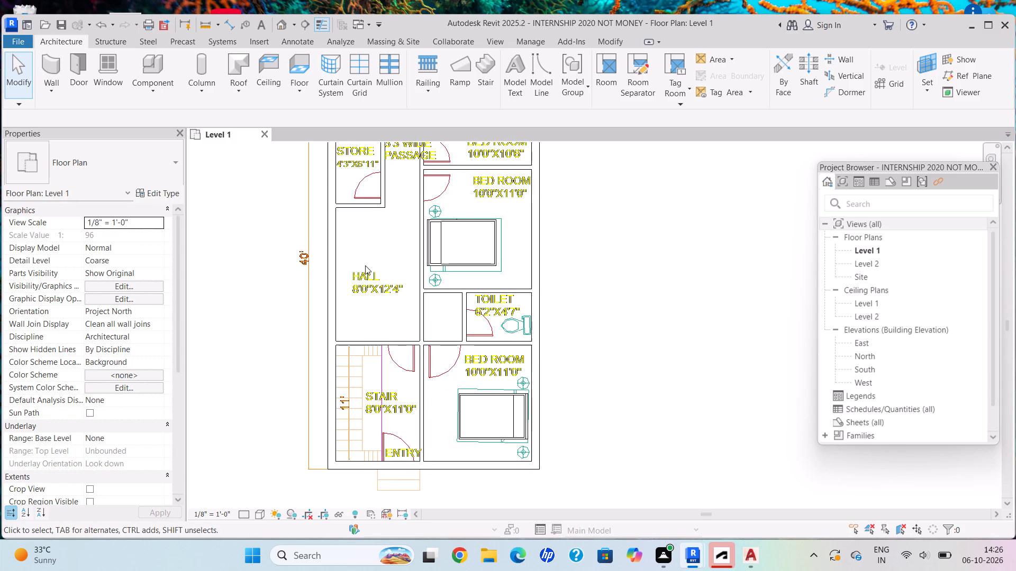
pyautogui.click(81, 39)
pyautogui.click(470, 437)
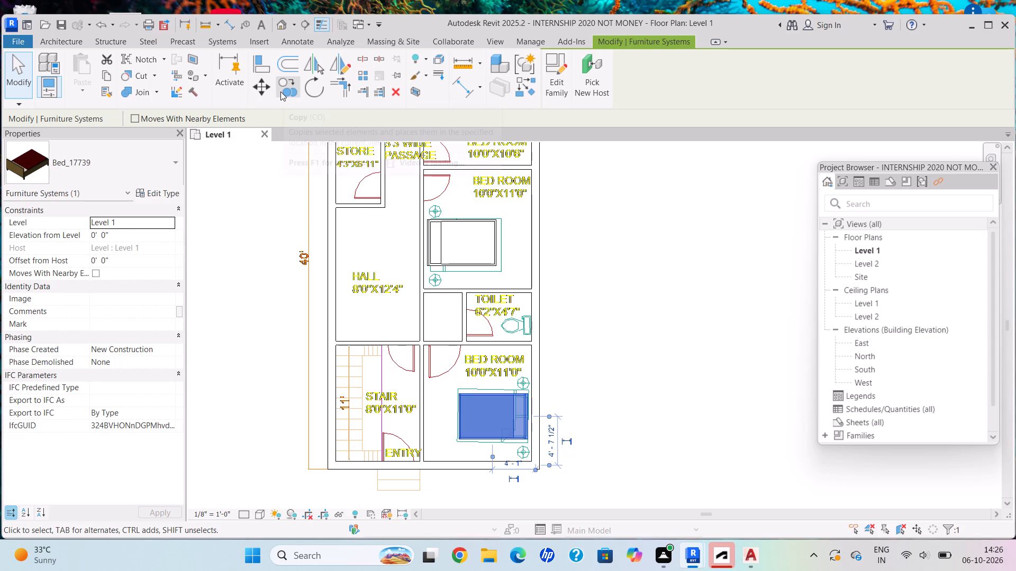
pyautogui.click(280, 91)
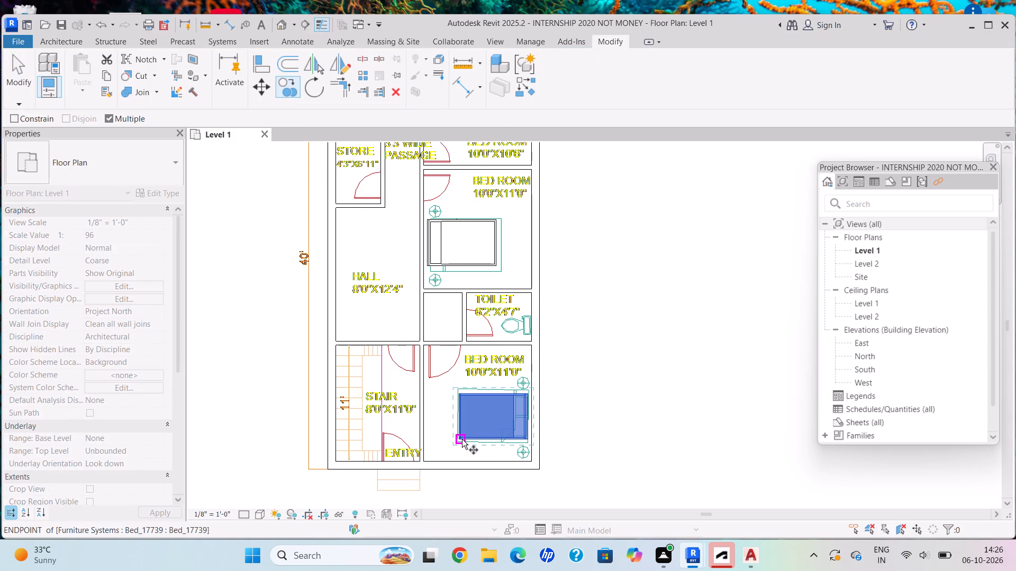
pyautogui.click(457, 439)
pyautogui.click(607, 432)
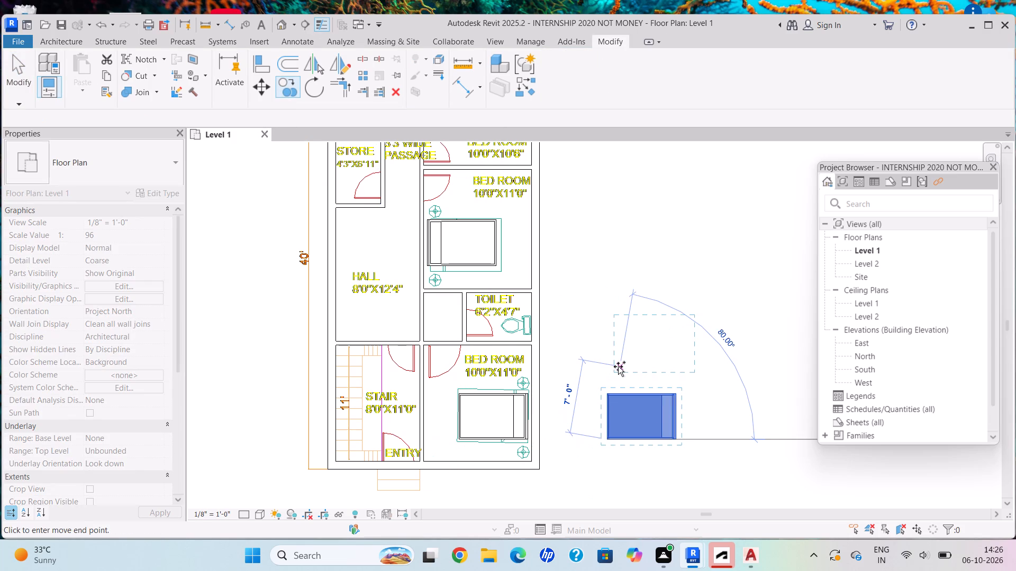
pyautogui.click(618, 366)
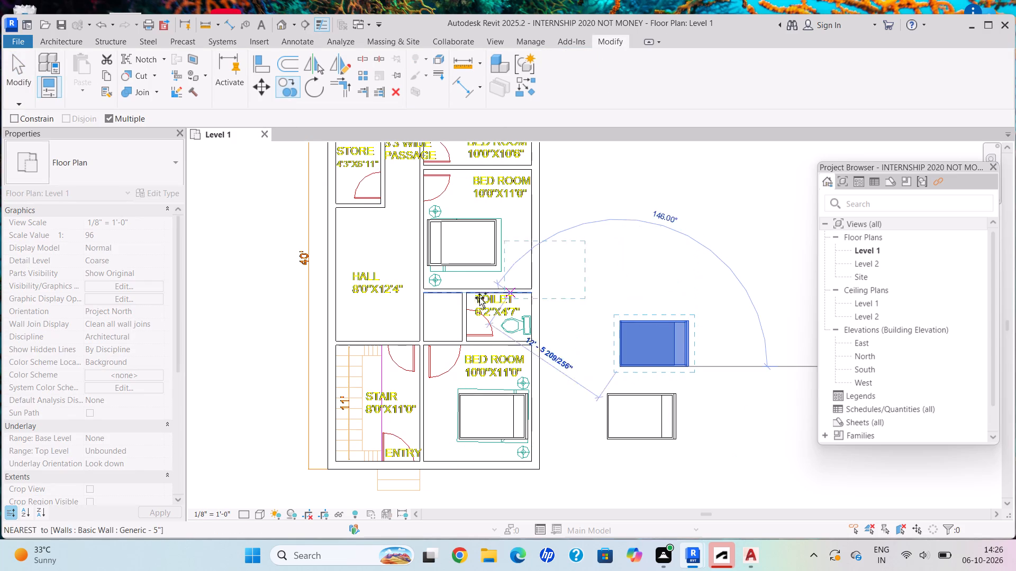
# Place two more copies of the bed inside the hall, one near its lower wall and one above it.
pyautogui.scroll(6, 347, 298)
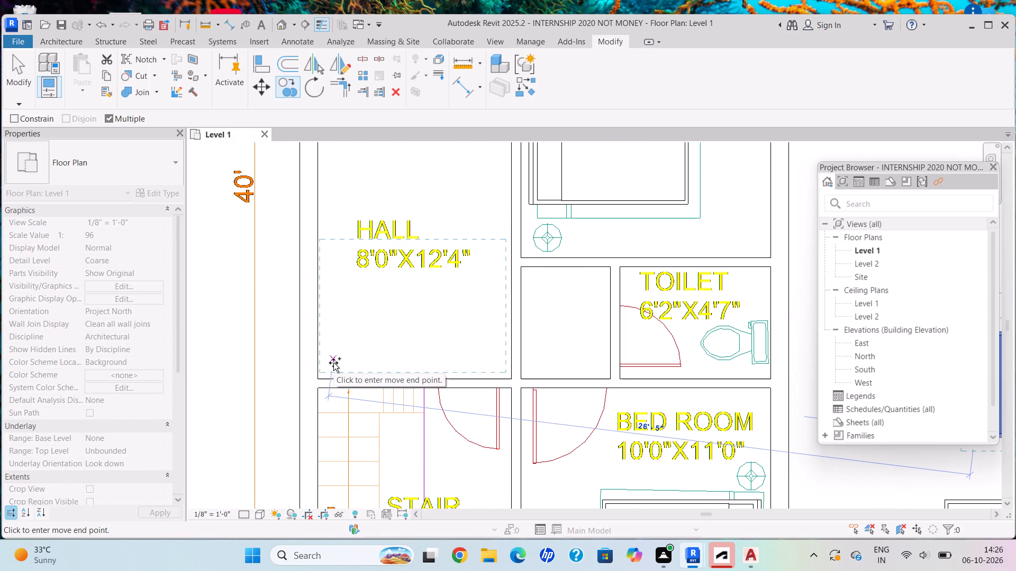
pyautogui.click(333, 363)
pyautogui.scroll(-3, 361, 293)
pyautogui.moveTo(361, 293); pyautogui.dragTo(382, 371, button='middle')
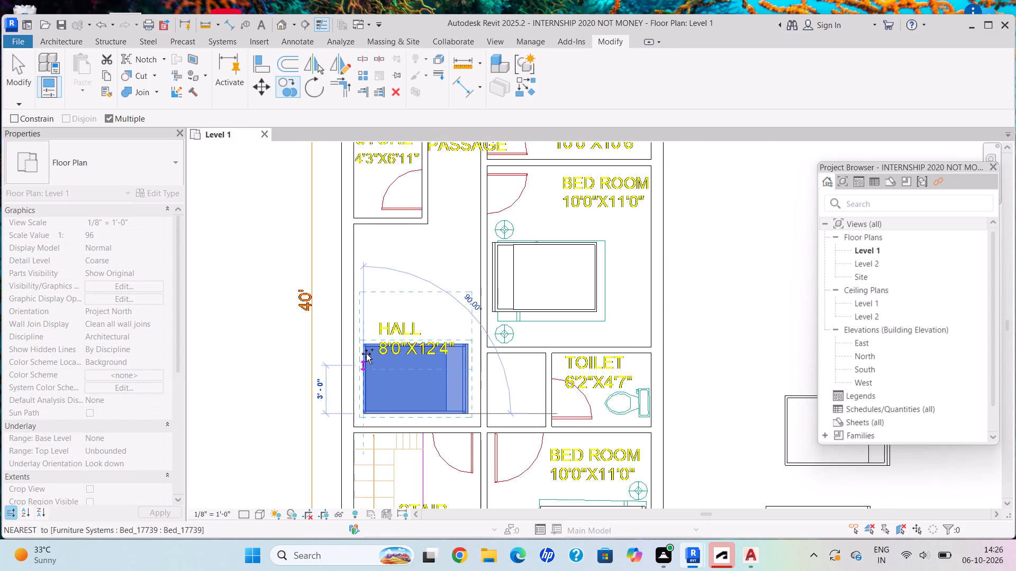
pyautogui.click(367, 320)
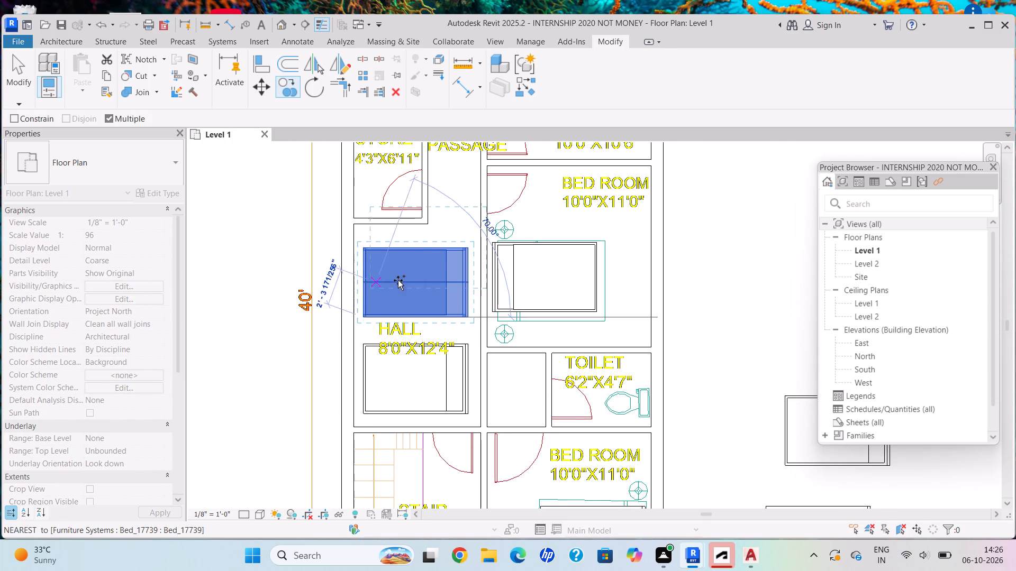
pyautogui.scroll(-3, 428, 272)
pyautogui.moveTo(428, 272); pyautogui.dragTo(418, 349, button='middle')
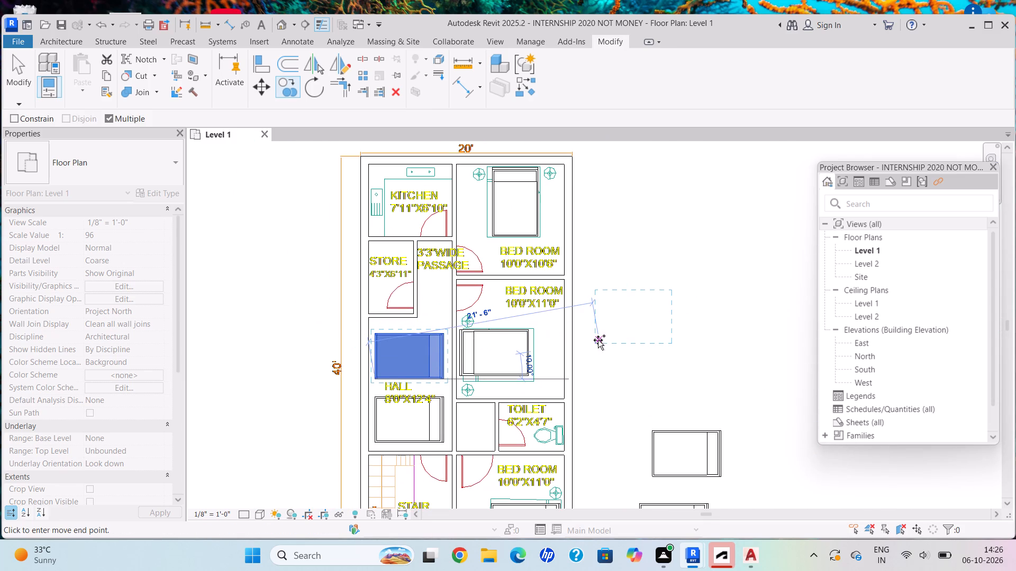
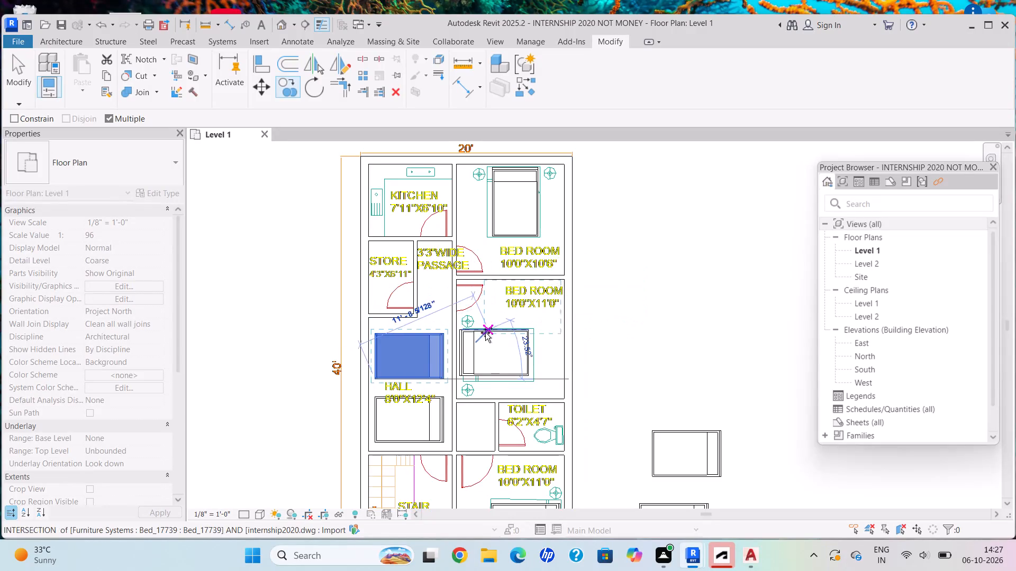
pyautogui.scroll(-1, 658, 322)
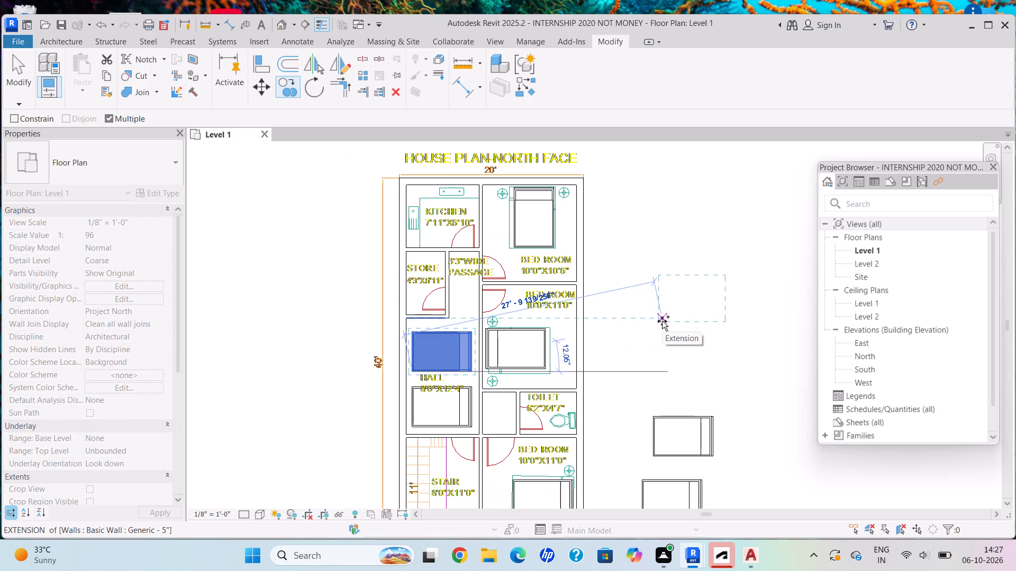
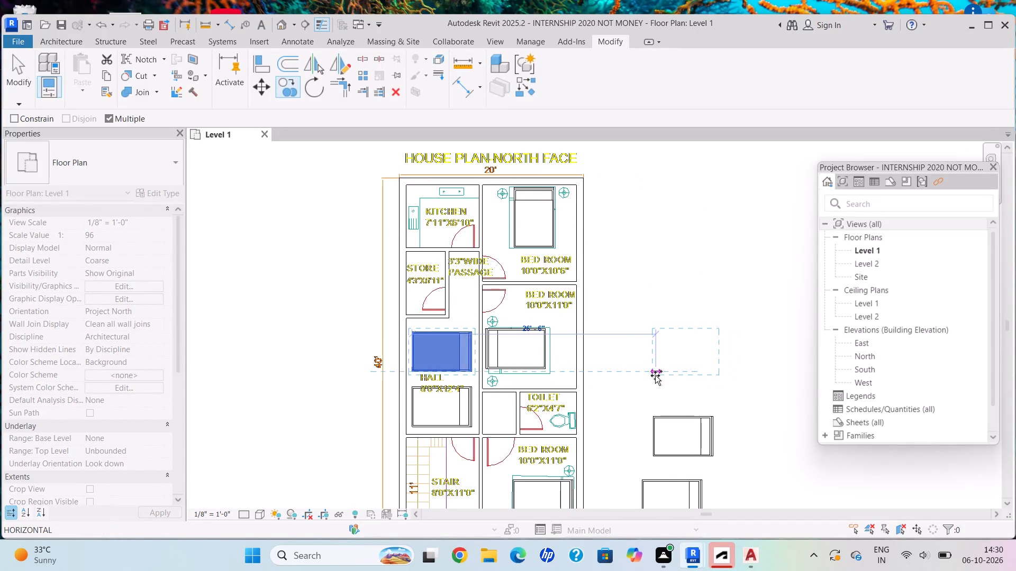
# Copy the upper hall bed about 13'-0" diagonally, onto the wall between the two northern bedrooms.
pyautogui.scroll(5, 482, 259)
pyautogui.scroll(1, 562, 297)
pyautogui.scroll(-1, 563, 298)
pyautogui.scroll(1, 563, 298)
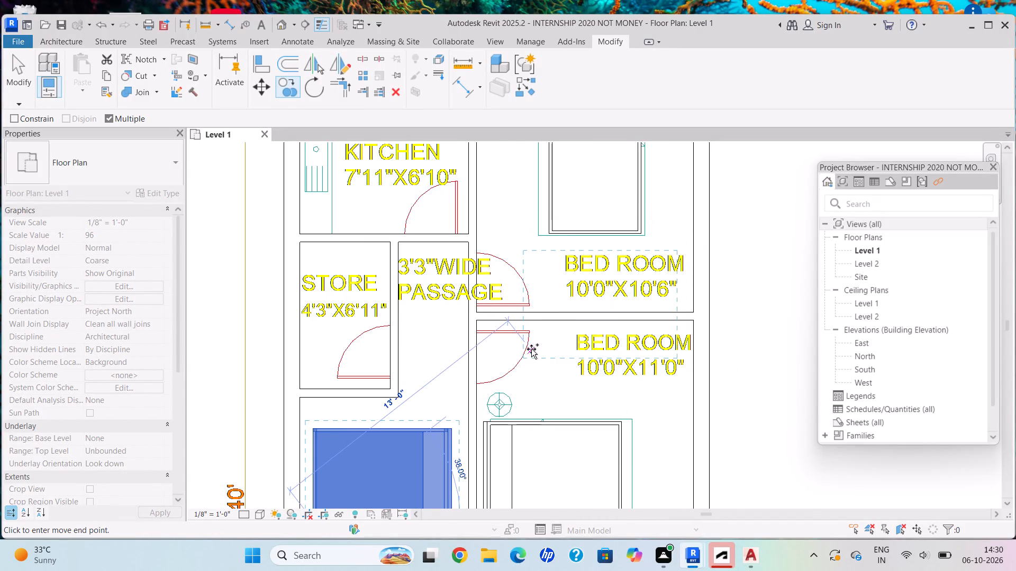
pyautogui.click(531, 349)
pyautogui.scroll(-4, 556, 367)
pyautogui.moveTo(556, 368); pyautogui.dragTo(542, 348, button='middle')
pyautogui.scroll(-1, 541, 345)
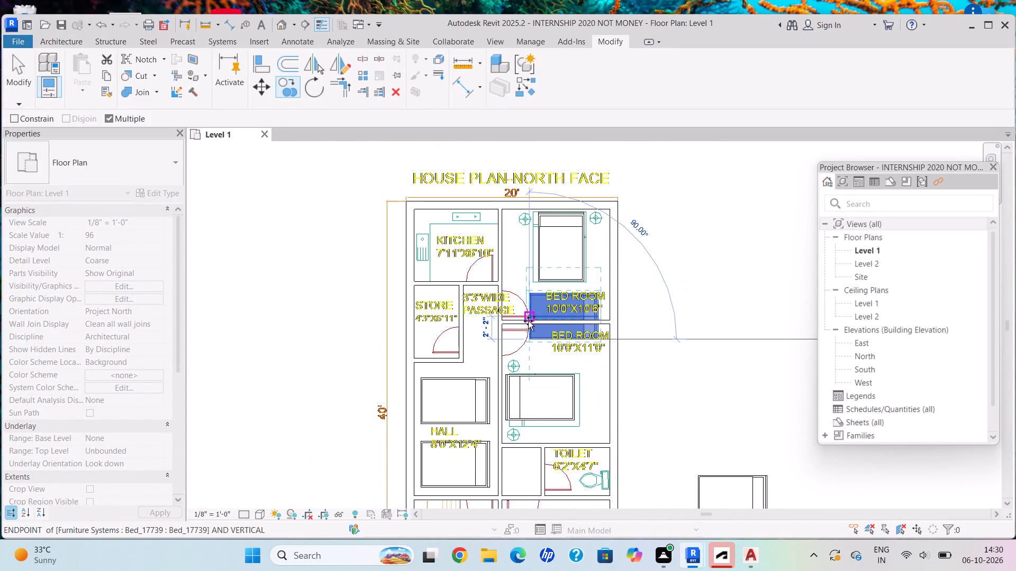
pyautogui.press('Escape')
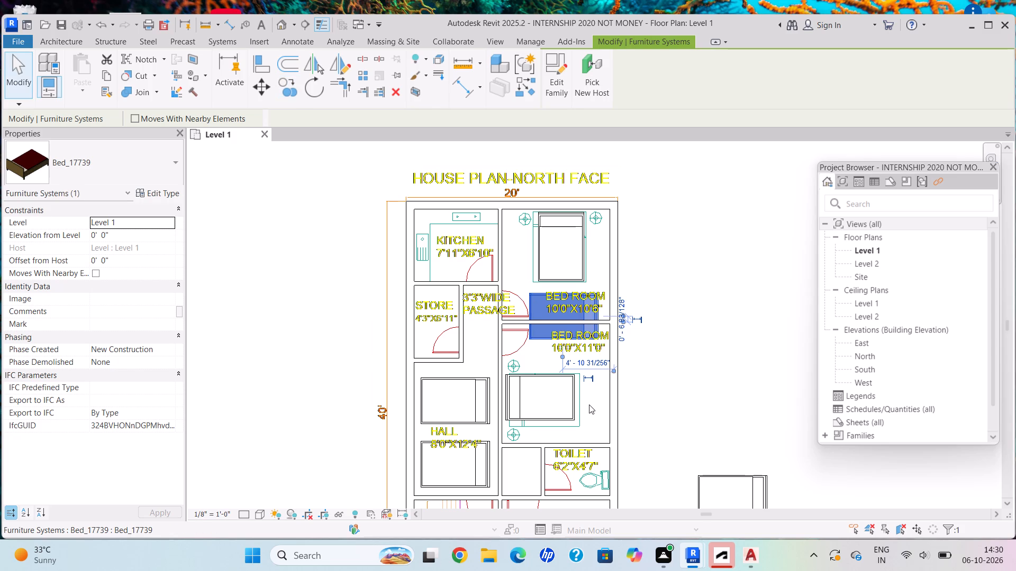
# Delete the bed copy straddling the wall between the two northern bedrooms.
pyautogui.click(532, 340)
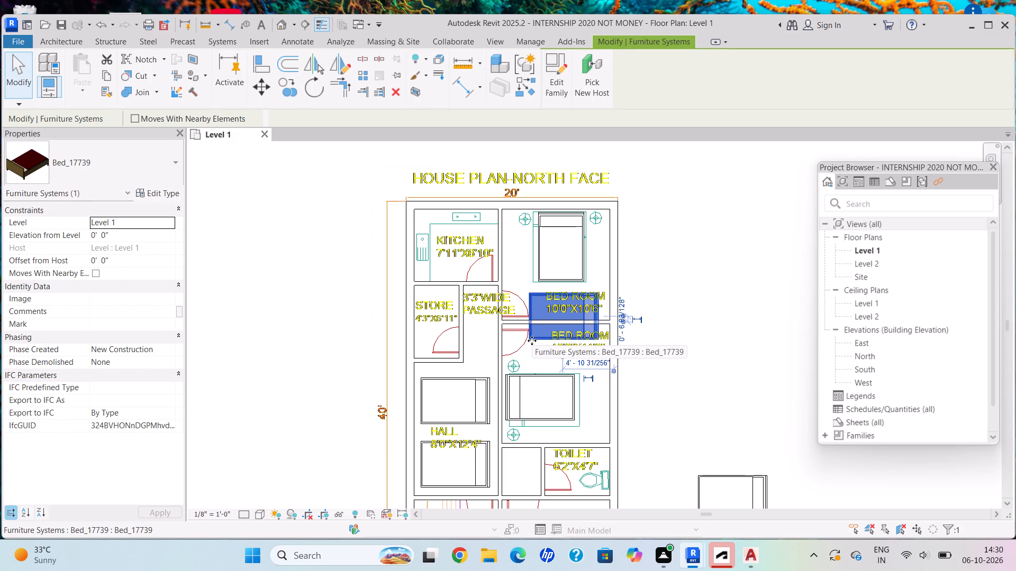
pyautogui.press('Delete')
# Delete the upper of the two beds in the hall.
pyautogui.scroll(-5, 532, 338)
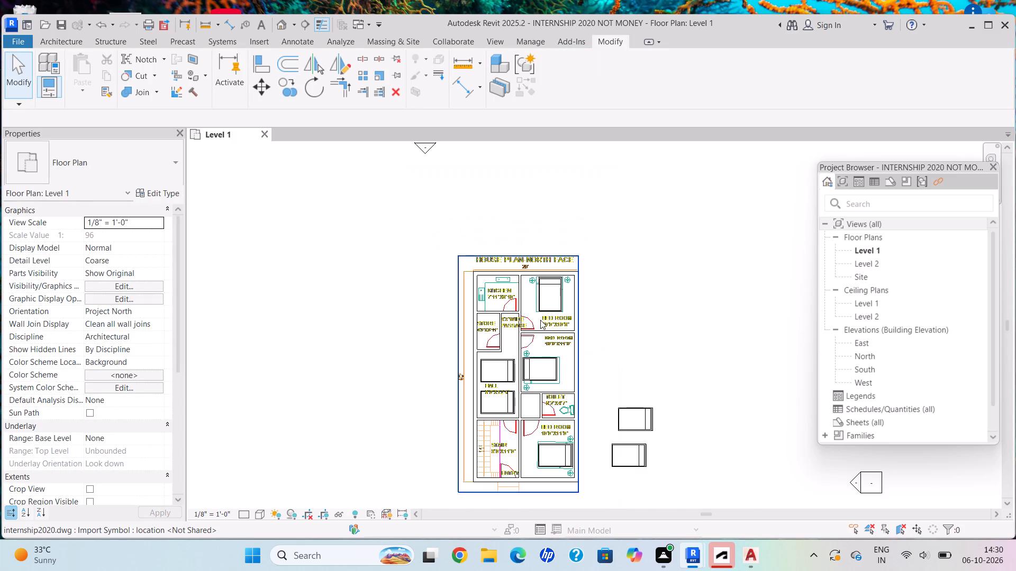
pyautogui.moveTo(520, 297); pyautogui.dragTo(486, 240, button='middle')
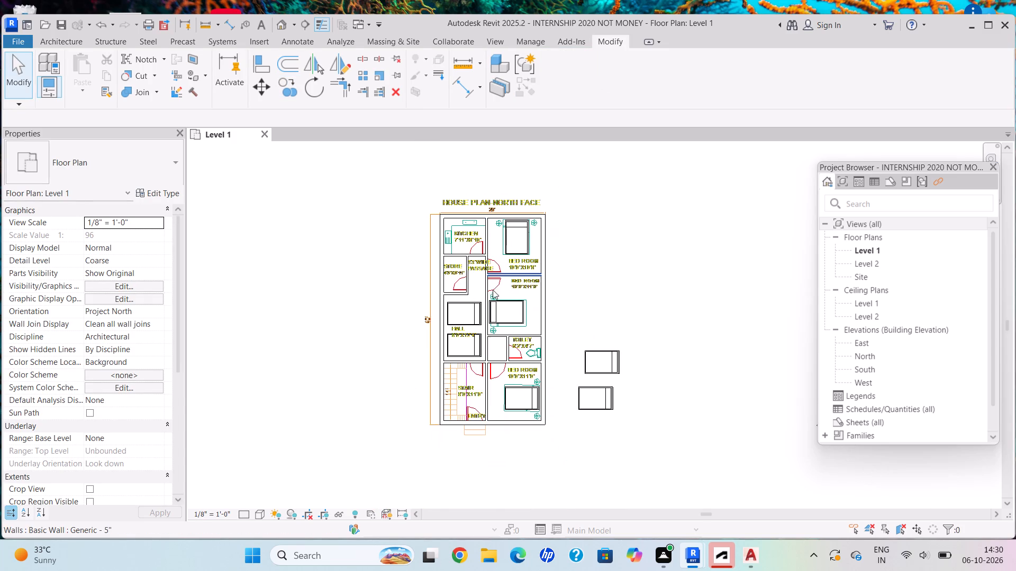
pyautogui.scroll(5, 473, 311)
pyautogui.scroll(-1, 472, 326)
pyautogui.scroll(1, 472, 326)
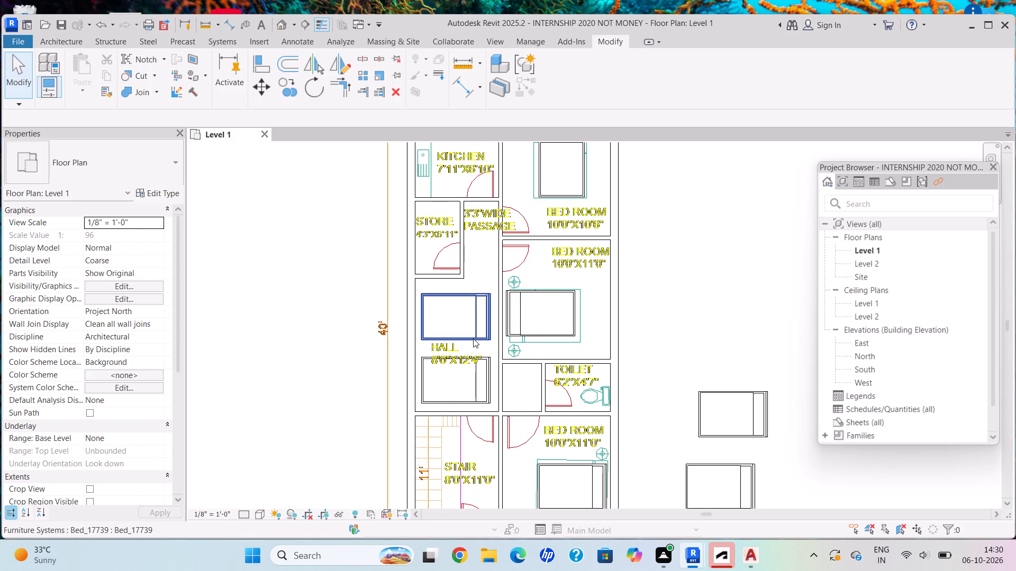
pyautogui.click(473, 338)
pyautogui.press('Delete')
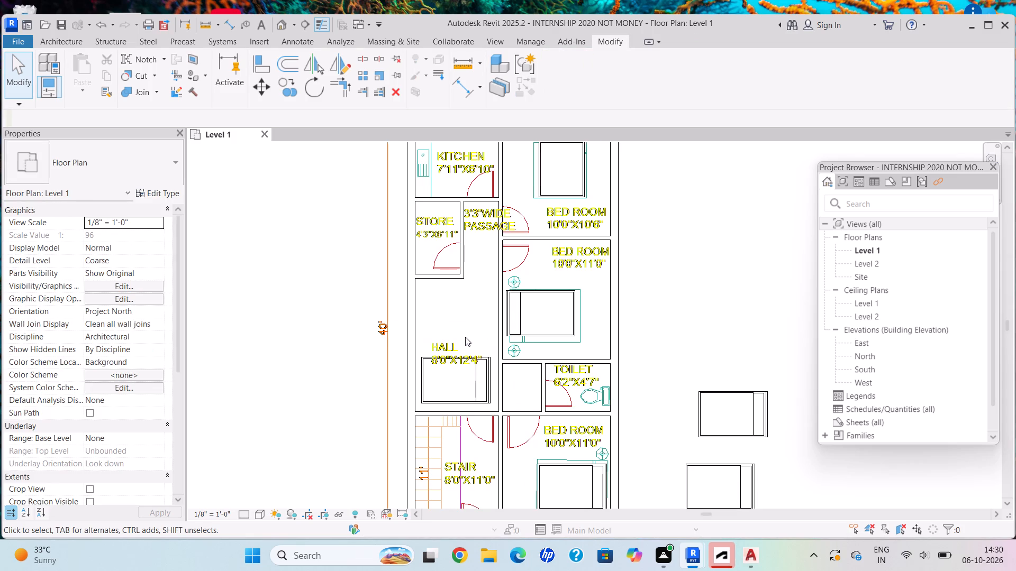
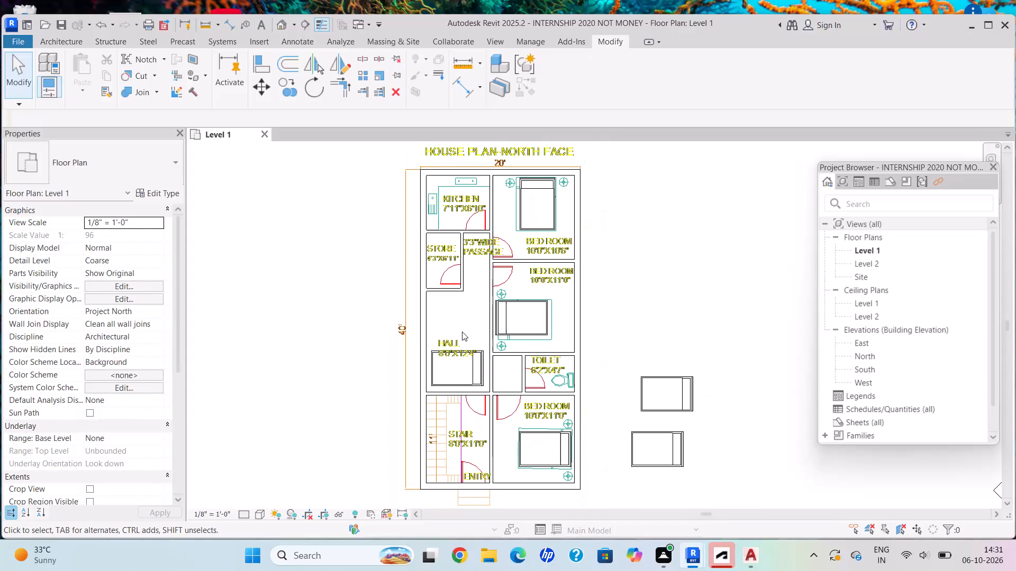
# Delete the two surplus bed copies lying outside the house, east of the southern bedroom.
pyautogui.moveTo(544, 356); pyautogui.dragTo(536, 349, button='middle')
pyautogui.click(658, 366)
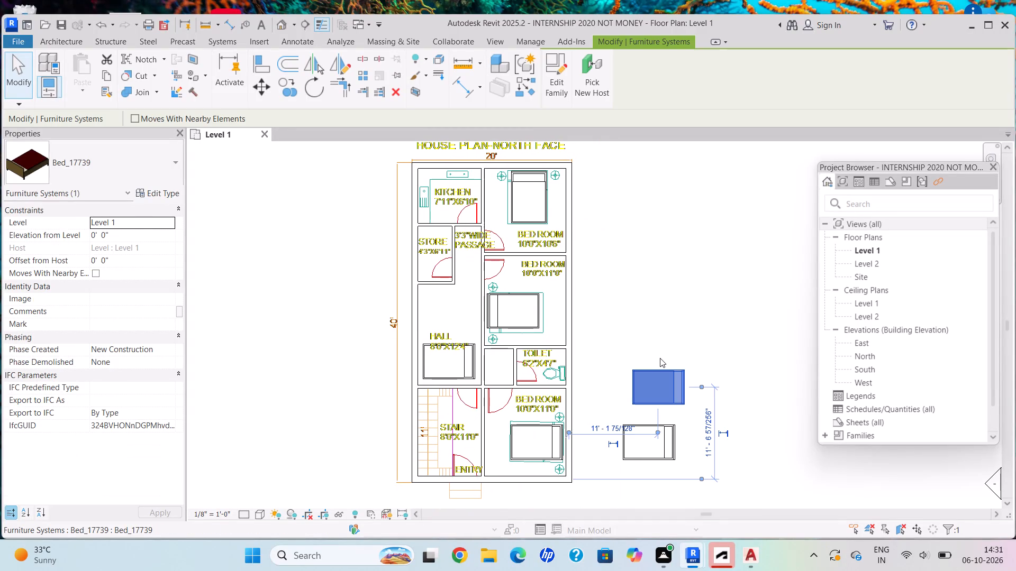
pyautogui.press('Delete')
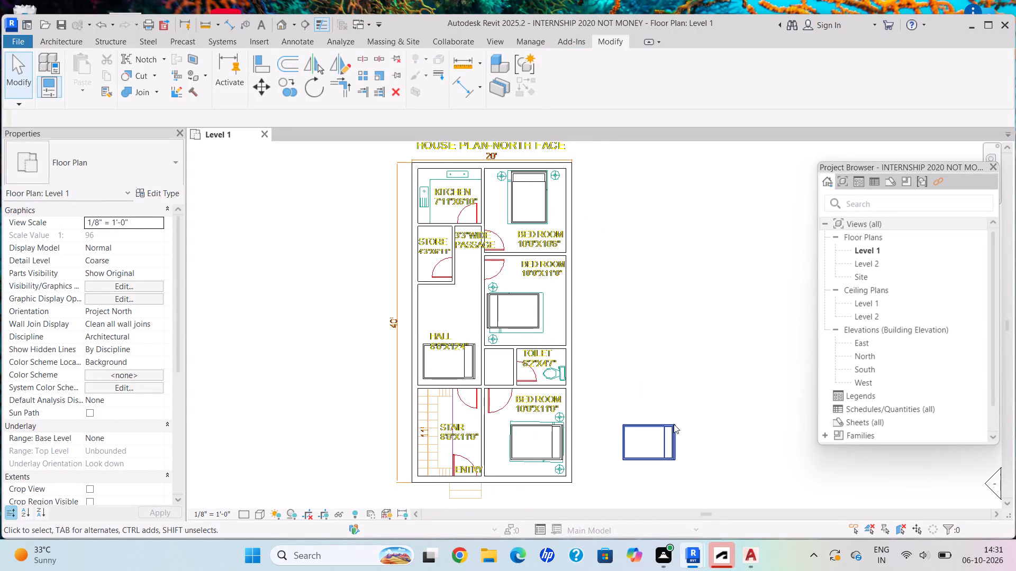
pyautogui.click(672, 423)
pyautogui.press('Delete')
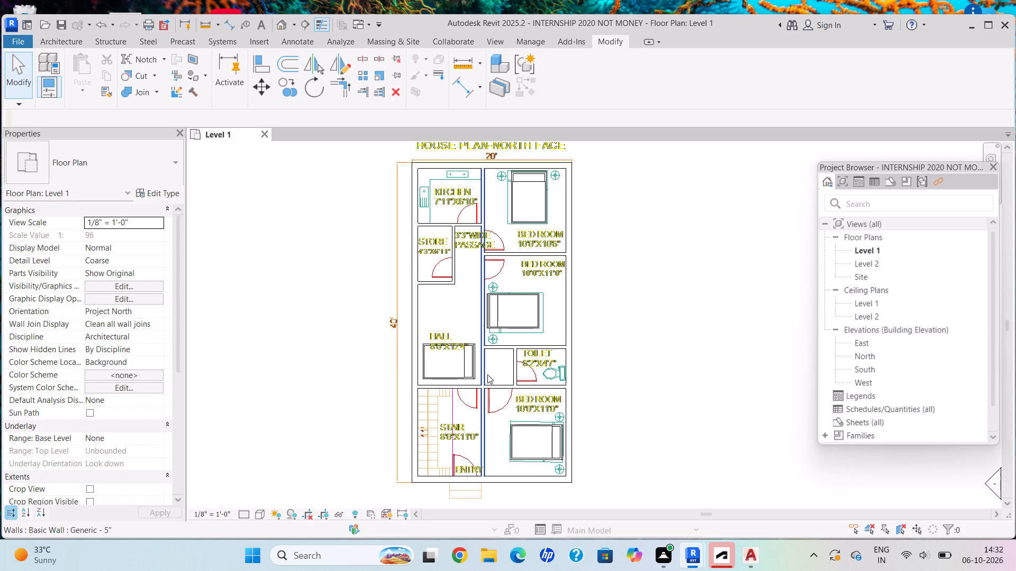
pyautogui.press('Escape')
# Delete the remaining bed copy in the hall.
pyautogui.scroll(1, 478, 335)
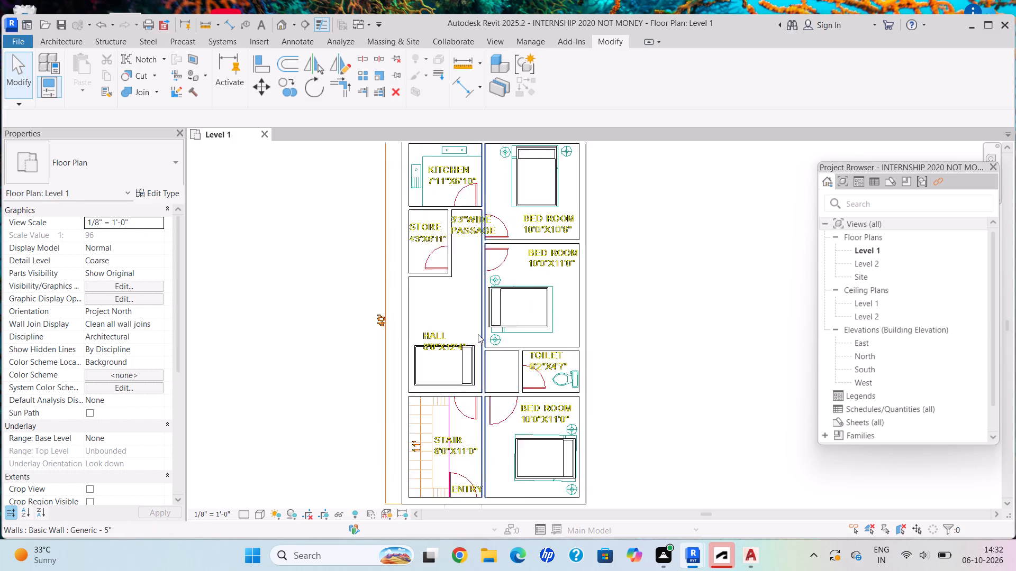
pyautogui.scroll(1, 478, 334)
pyautogui.scroll(-2, 478, 334)
pyautogui.scroll(1, 478, 334)
pyautogui.click(466, 382)
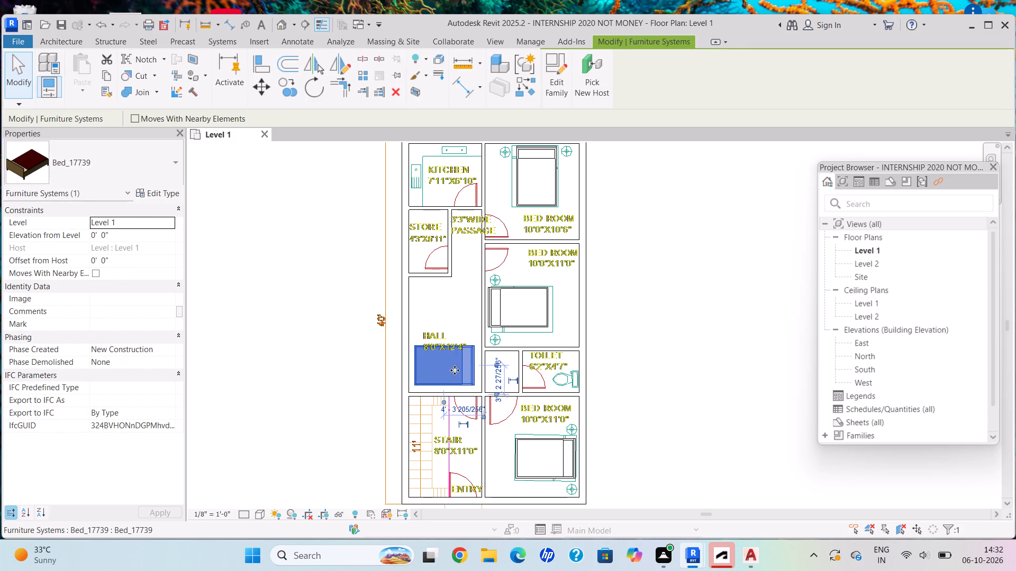
pyautogui.press('Delete')
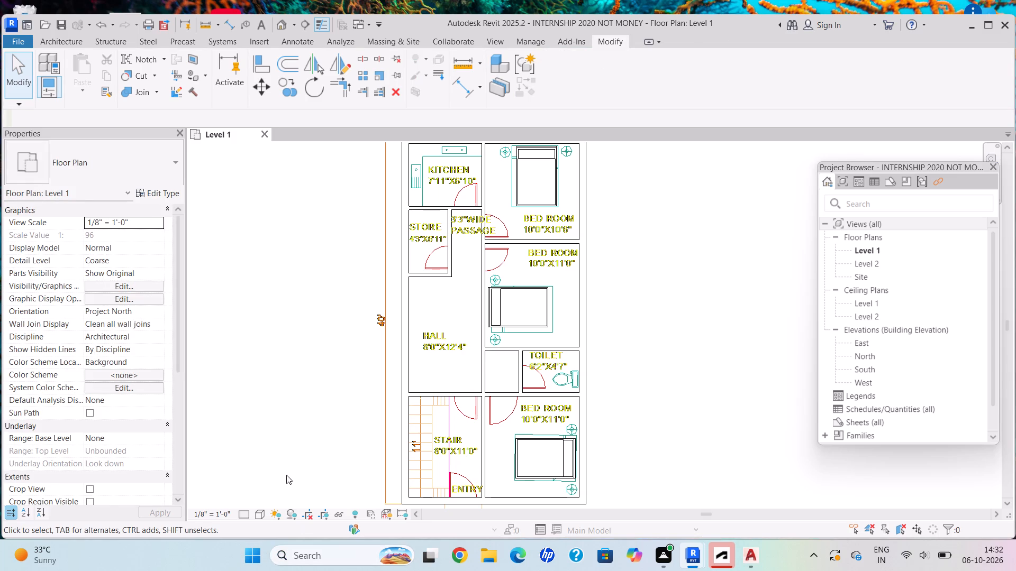
# Inspect the Level 1 plan from the northern bedrooms down to the toilet, stair and southern bedroom, checking the beds against the drawing.
pyautogui.moveTo(483, 282); pyautogui.dragTo(493, 344, button='middle')
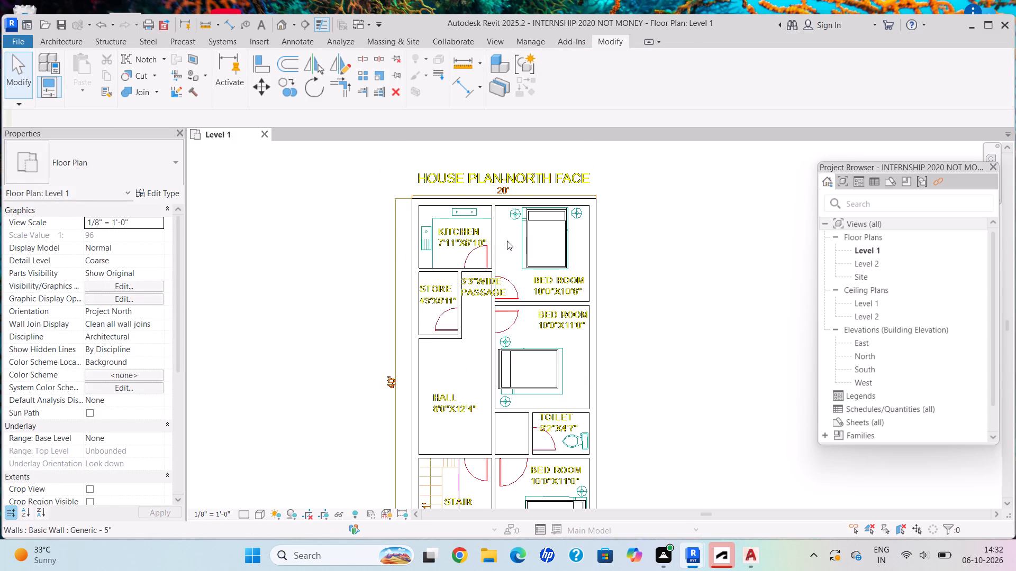
pyautogui.scroll(1, 515, 243)
pyautogui.scroll(-1, 515, 243)
pyautogui.scroll(1, 516, 244)
pyautogui.scroll(-2, 515, 404)
pyautogui.moveTo(540, 418); pyautogui.dragTo(540, 348, button='middle')
pyautogui.scroll(1, 542, 343)
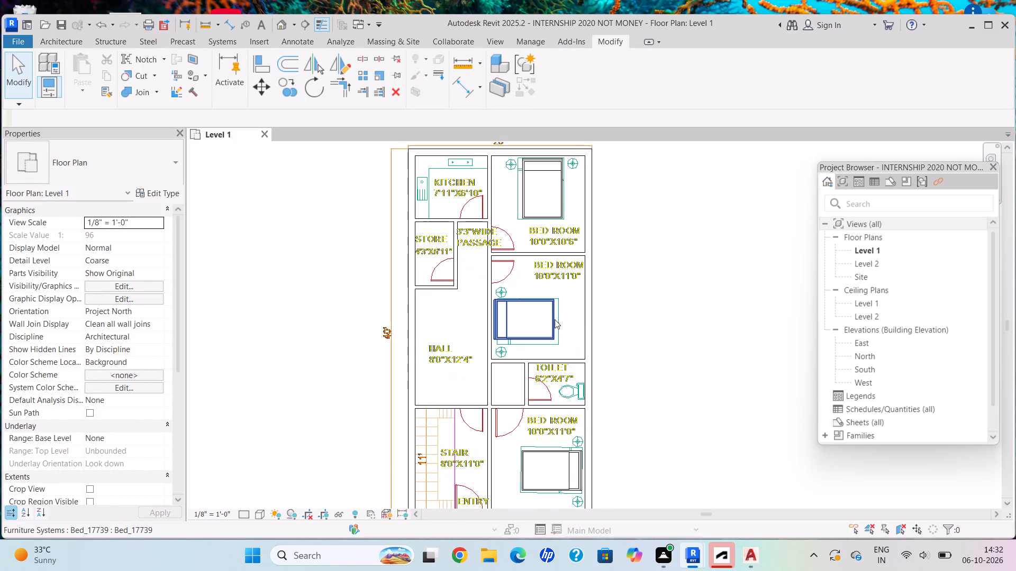
pyautogui.scroll(1, 546, 429)
pyautogui.moveTo(558, 388); pyautogui.dragTo(600, 343, button='middle')
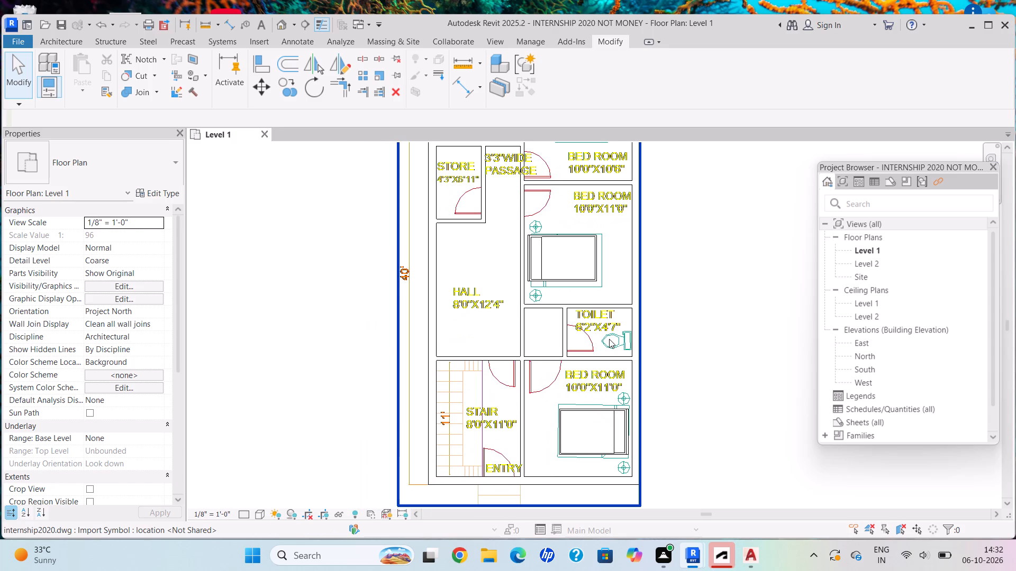
pyautogui.scroll(-1, 620, 357)
pyautogui.moveTo(617, 356); pyautogui.dragTo(631, 307, button='middle')
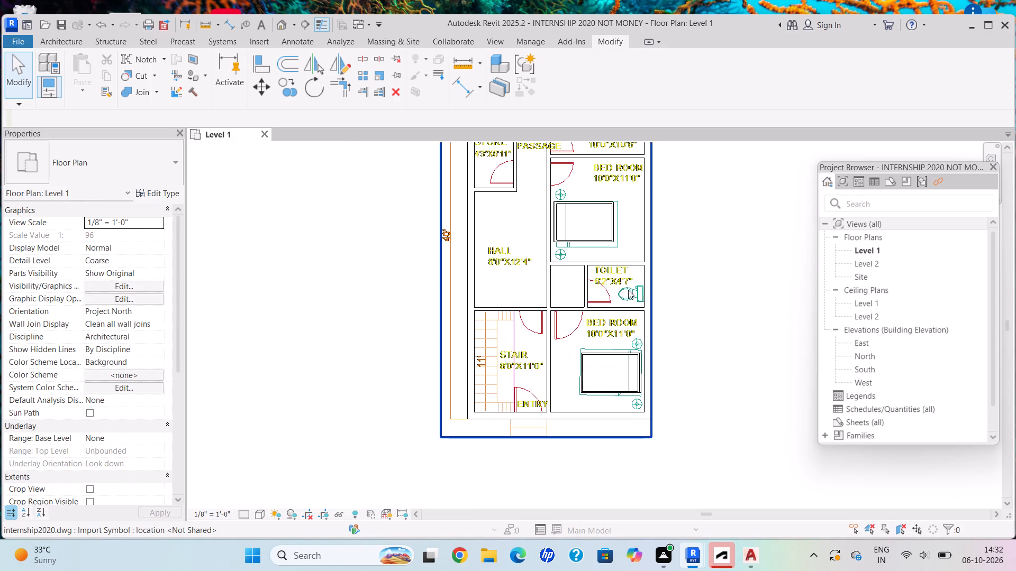
pyautogui.scroll(-1, 588, 293)
pyautogui.scroll(4, 588, 293)
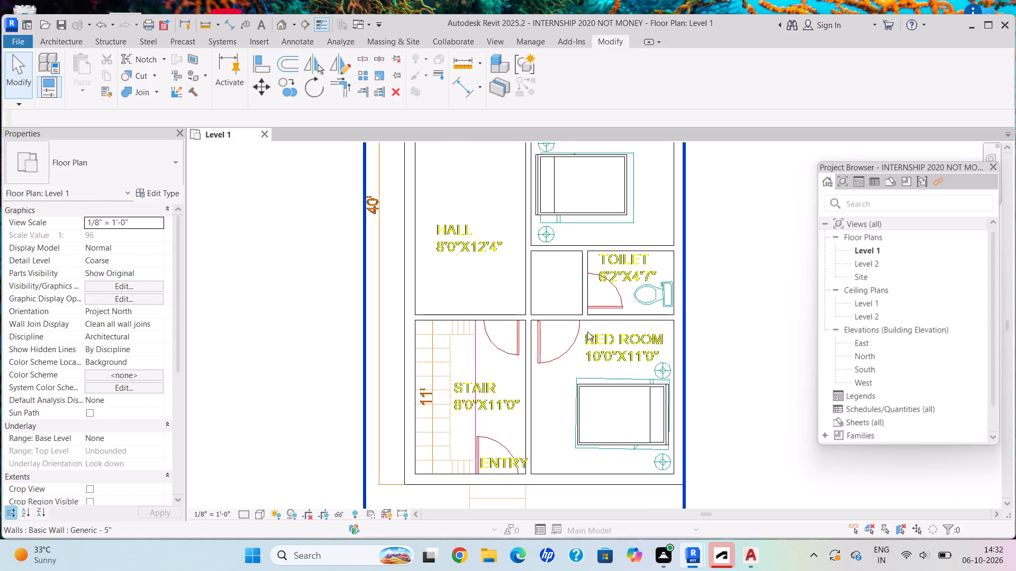
pyautogui.scroll(4, 502, 468)
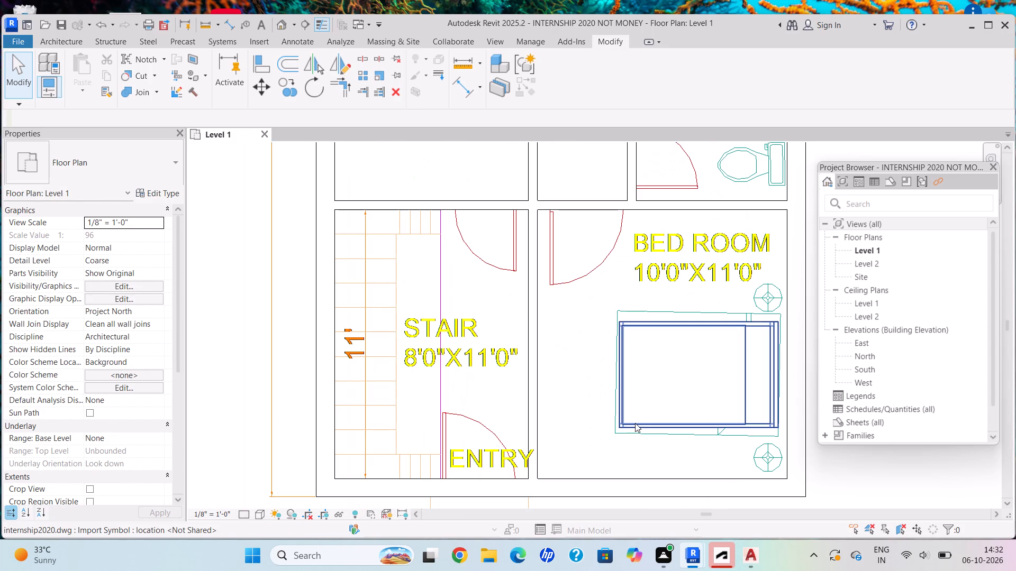
pyautogui.scroll(-3, 633, 421)
pyautogui.moveTo(633, 421); pyautogui.dragTo(598, 420, button='middle')
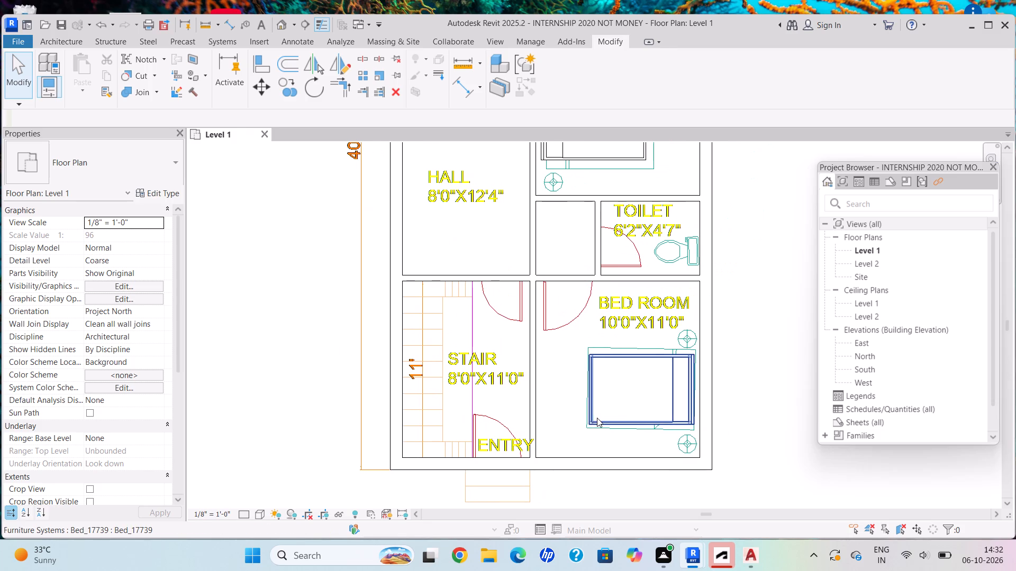
pyautogui.scroll(-1, 591, 419)
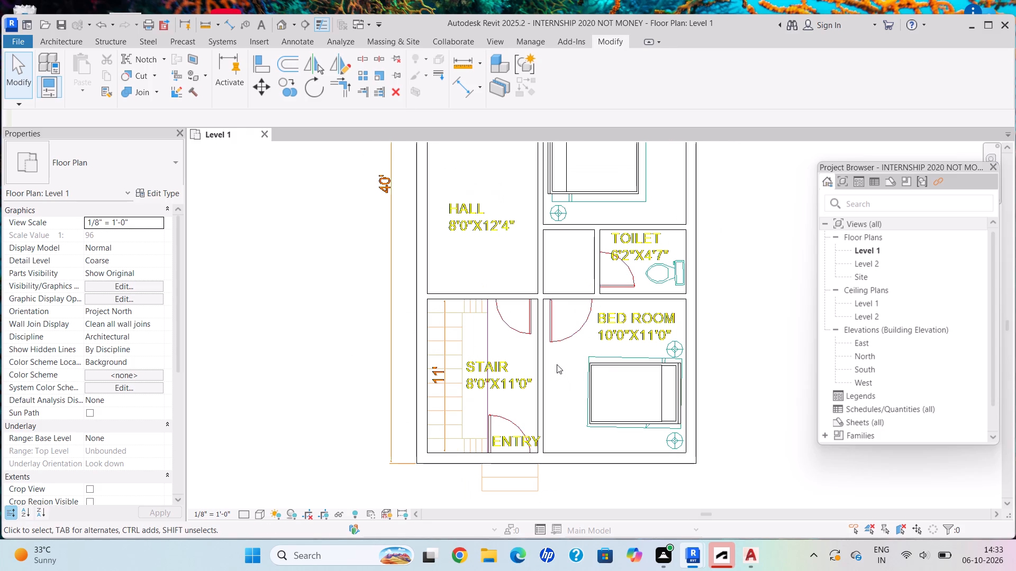
pyautogui.moveTo(567, 382); pyautogui.dragTo(571, 392, button='middle')
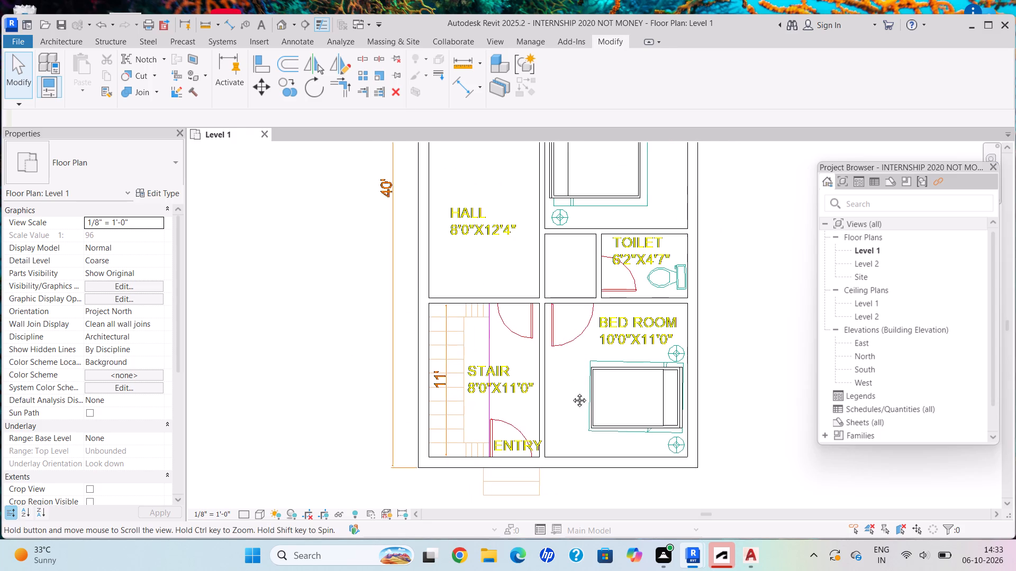
pyautogui.moveTo(571, 392); pyautogui.dragTo(580, 411, button='middle')
pyautogui.moveTo(614, 351); pyautogui.dragTo(587, 410, button='middle')
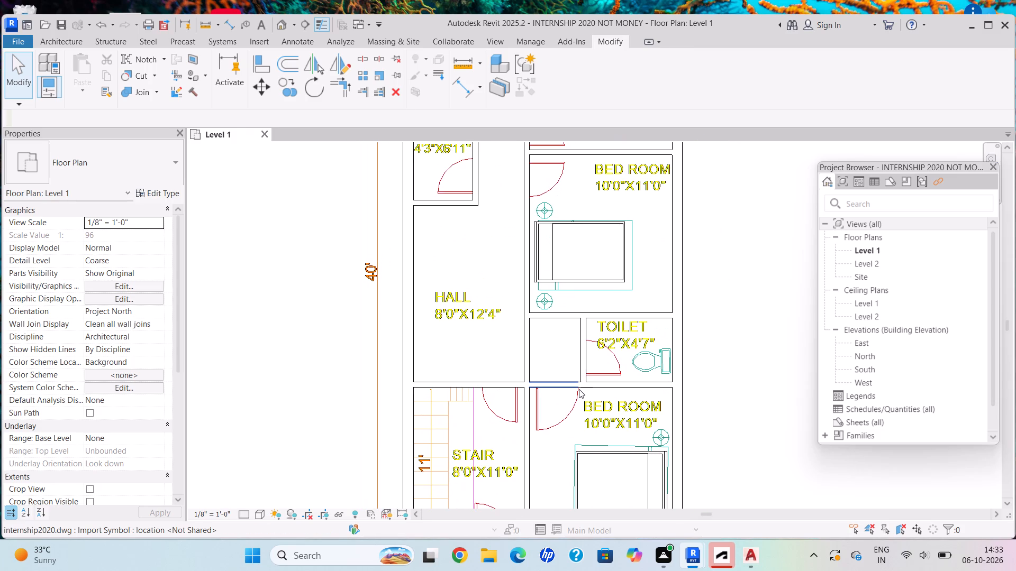
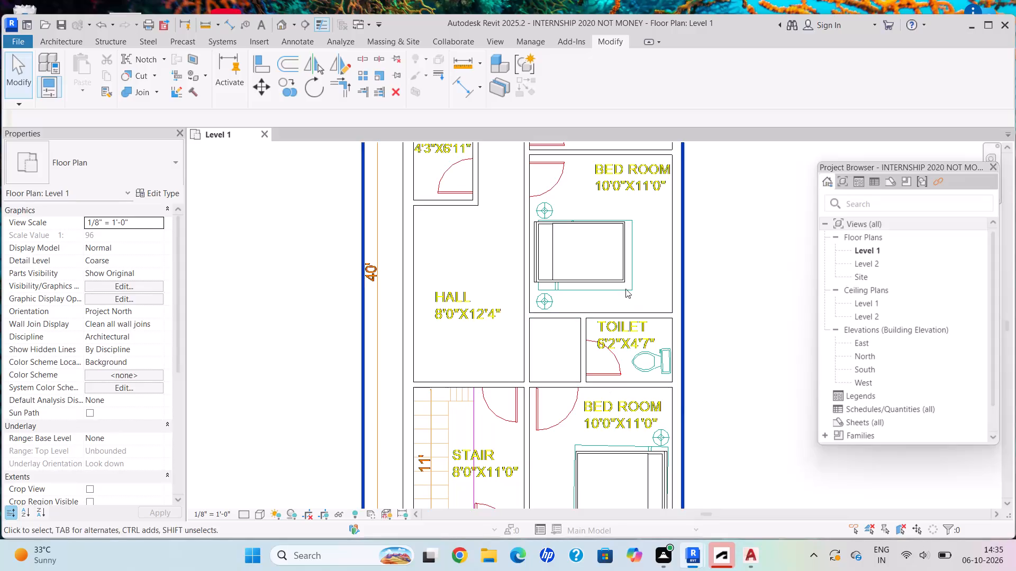
# Review the whole Level 1 plan, from the kitchen and northern bedrooms to the stair, entry and southern bedroom.
pyautogui.scroll(-1, 619, 403)
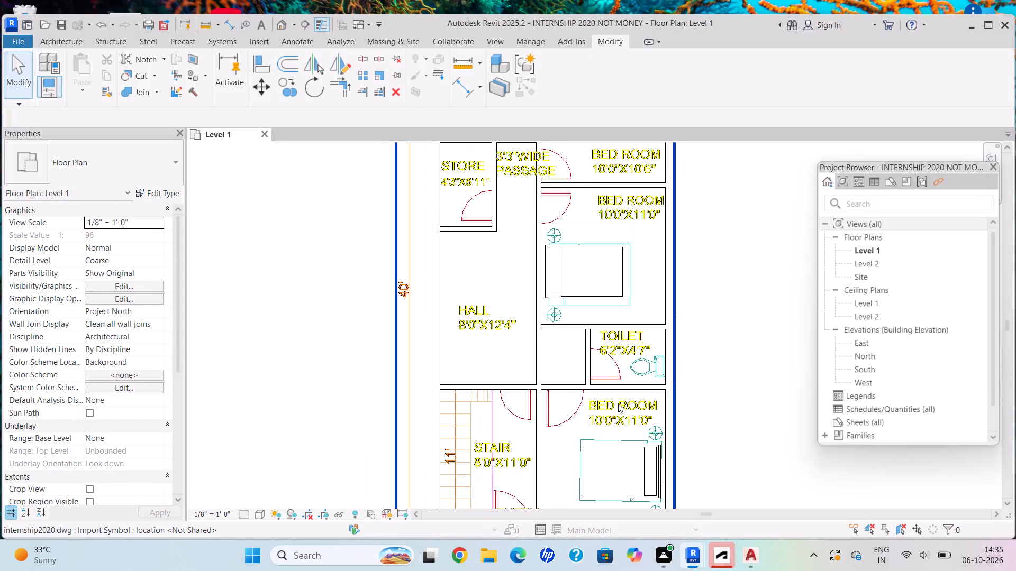
pyautogui.moveTo(618, 403); pyautogui.dragTo(564, 297, button='middle')
pyautogui.scroll(-2, 497, 179)
pyautogui.moveTo(497, 190); pyautogui.dragTo(565, 360, button='middle')
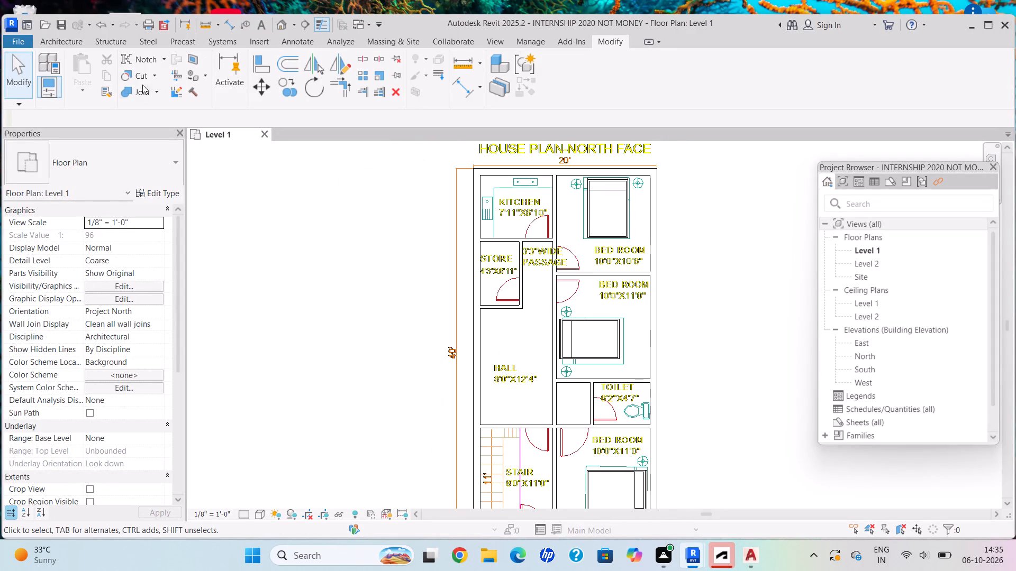
pyautogui.click(66, 41)
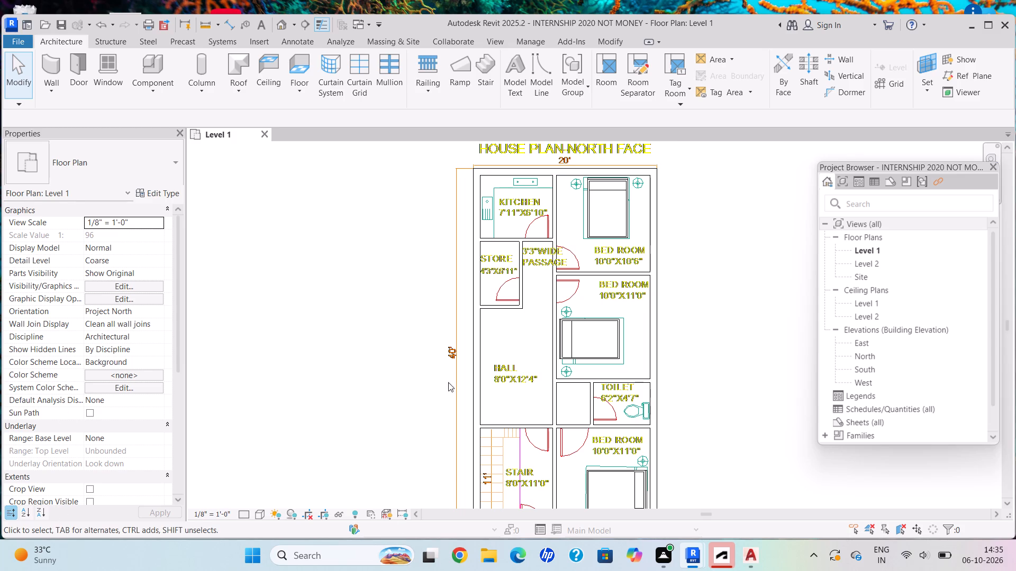
pyautogui.scroll(-1, 451, 382)
pyautogui.scroll(1, 452, 382)
pyautogui.scroll(-3, 452, 382)
pyautogui.moveTo(455, 382); pyautogui.dragTo(448, 372, button='middle')
pyautogui.scroll(2, 522, 447)
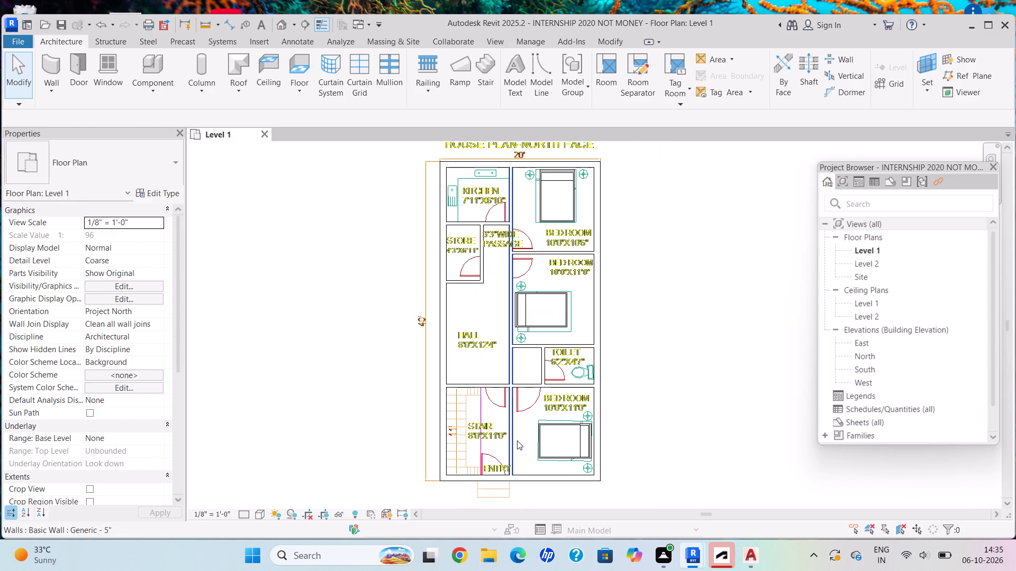
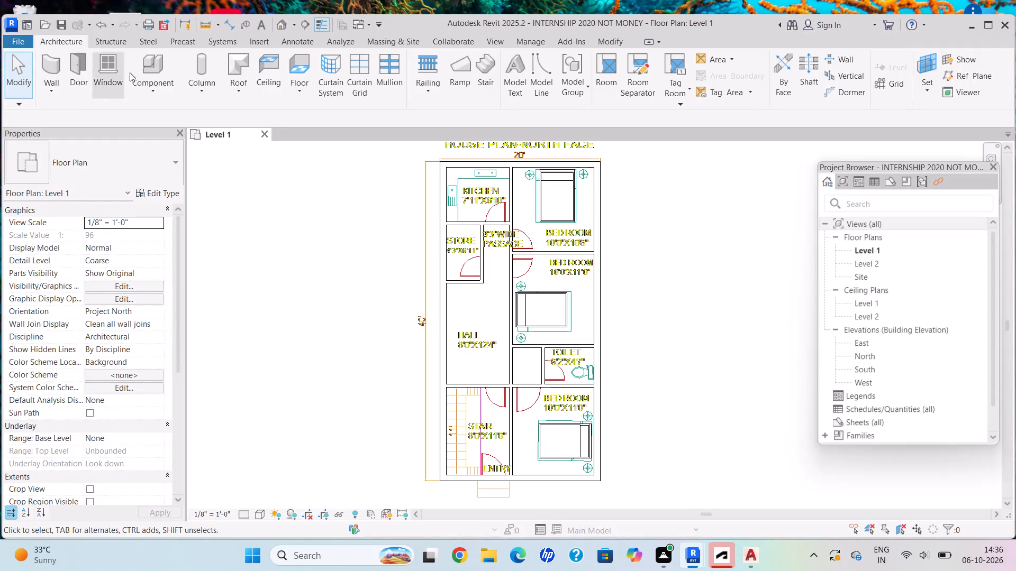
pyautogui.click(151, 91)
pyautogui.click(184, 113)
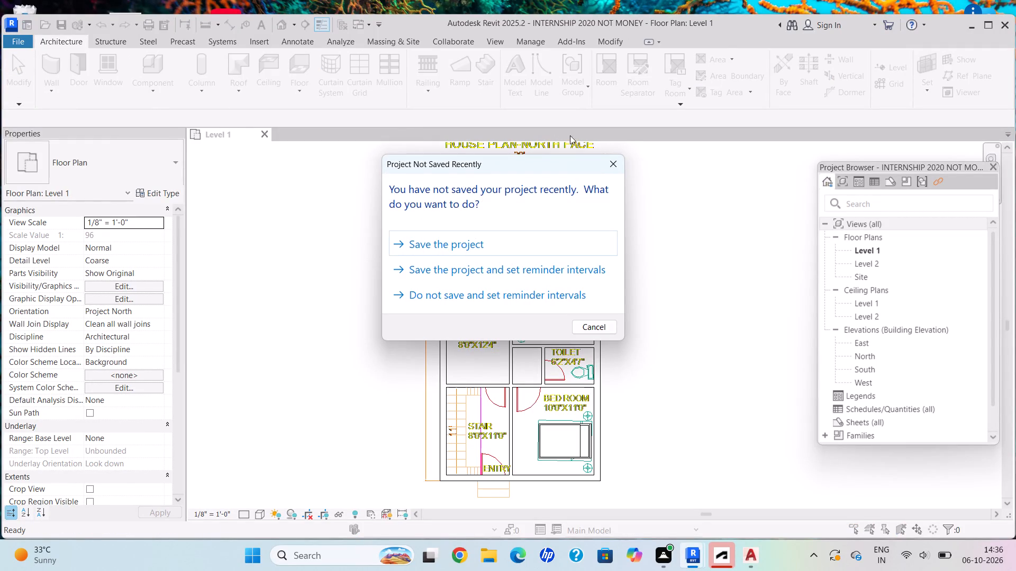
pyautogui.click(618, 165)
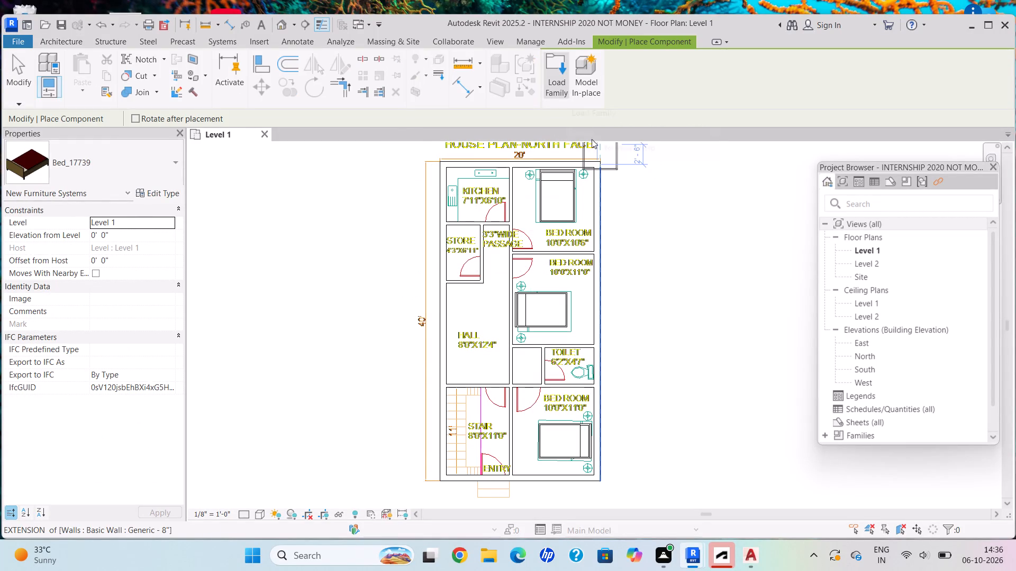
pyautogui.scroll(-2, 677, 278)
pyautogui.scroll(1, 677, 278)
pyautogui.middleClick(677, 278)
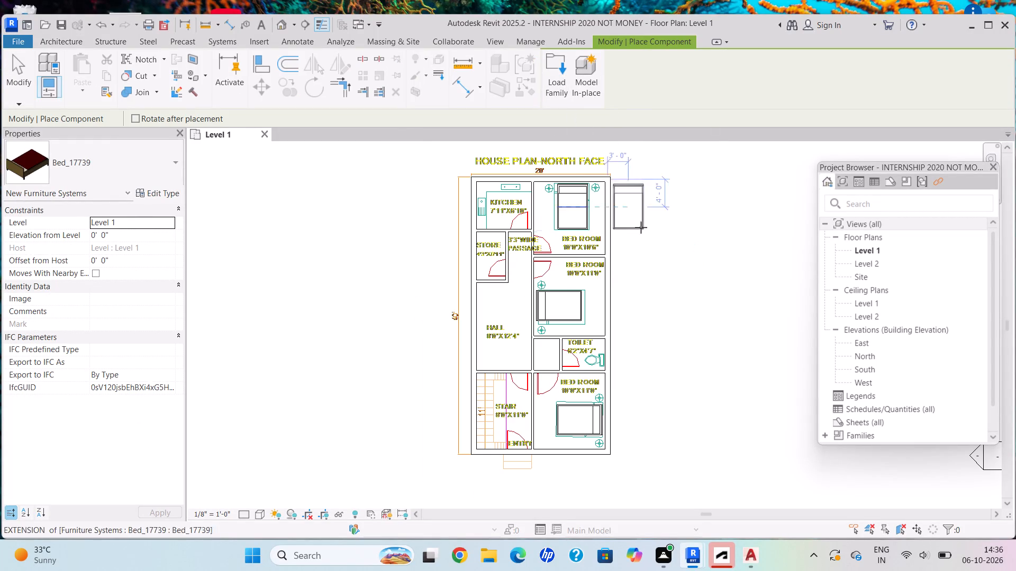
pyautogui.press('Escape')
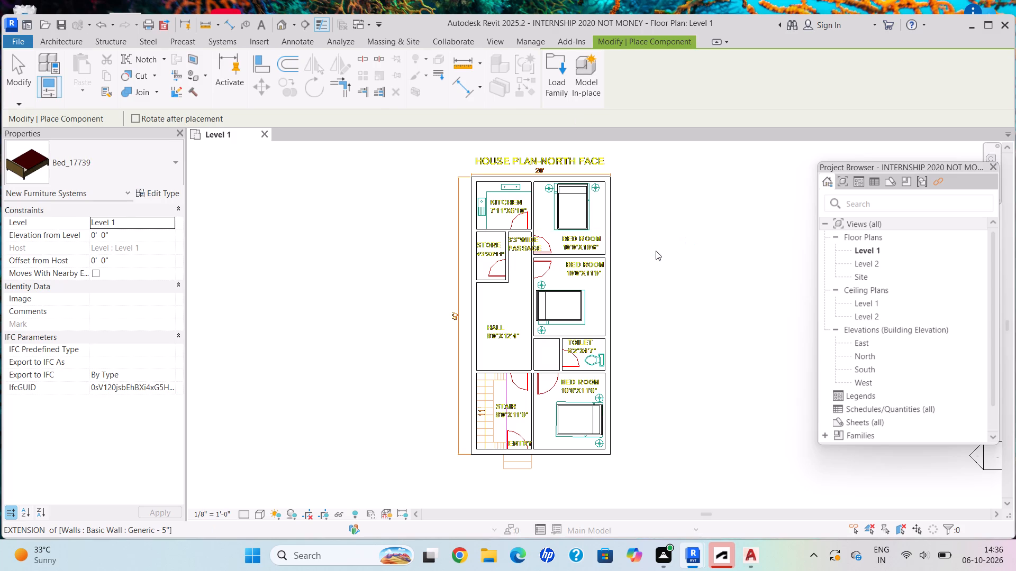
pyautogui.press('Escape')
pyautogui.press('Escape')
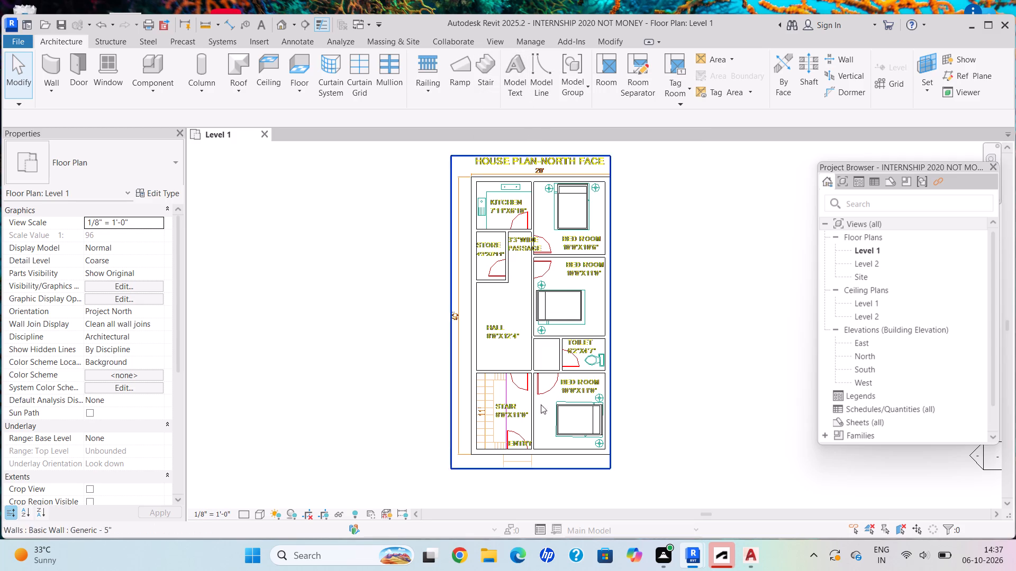
# Examine the stair, entry and southern bedroom area, and the overall Level 1 plan.
pyautogui.moveTo(495, 433); pyautogui.dragTo(494, 406, button='middle')
pyautogui.scroll(2, 506, 438)
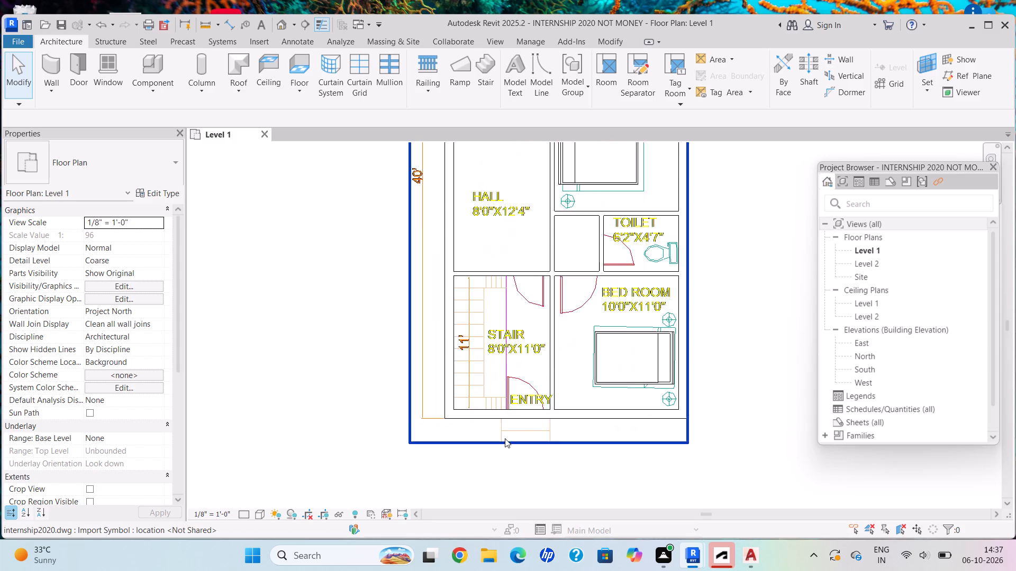
pyautogui.scroll(3, 505, 438)
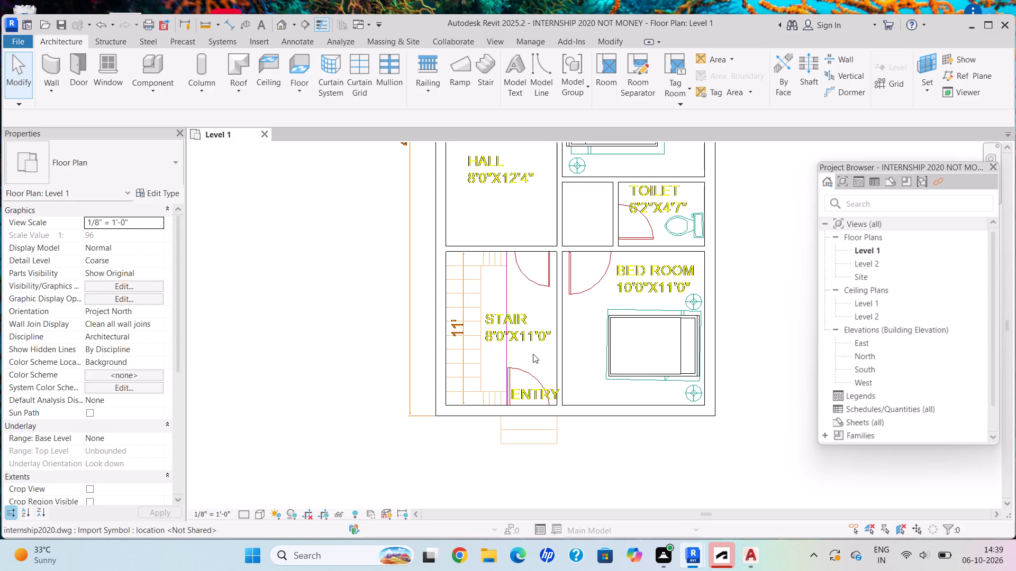
pyautogui.scroll(-2, 534, 353)
pyautogui.moveTo(534, 353); pyautogui.dragTo(527, 355, button='middle')
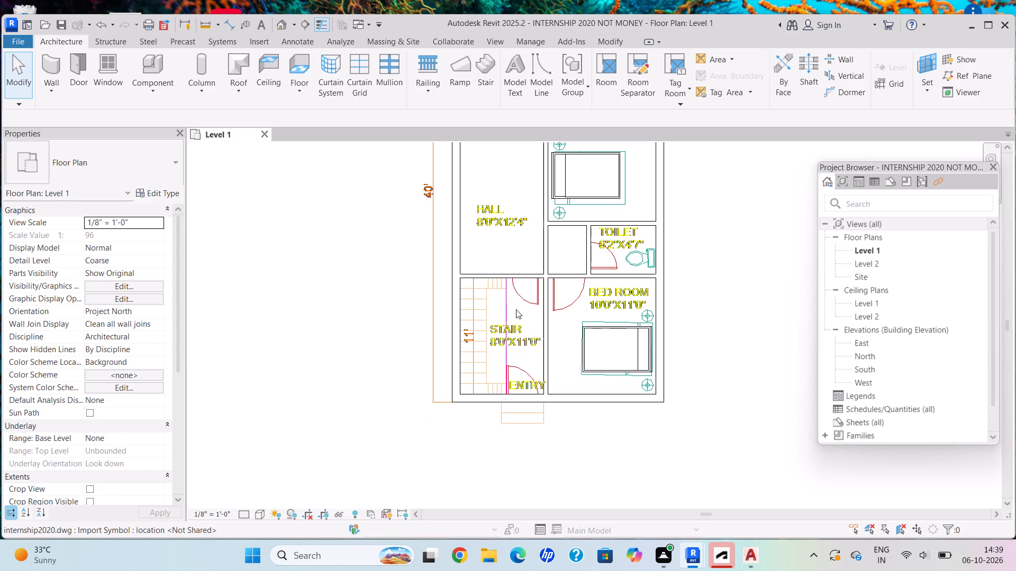
pyautogui.scroll(-4, 414, 261)
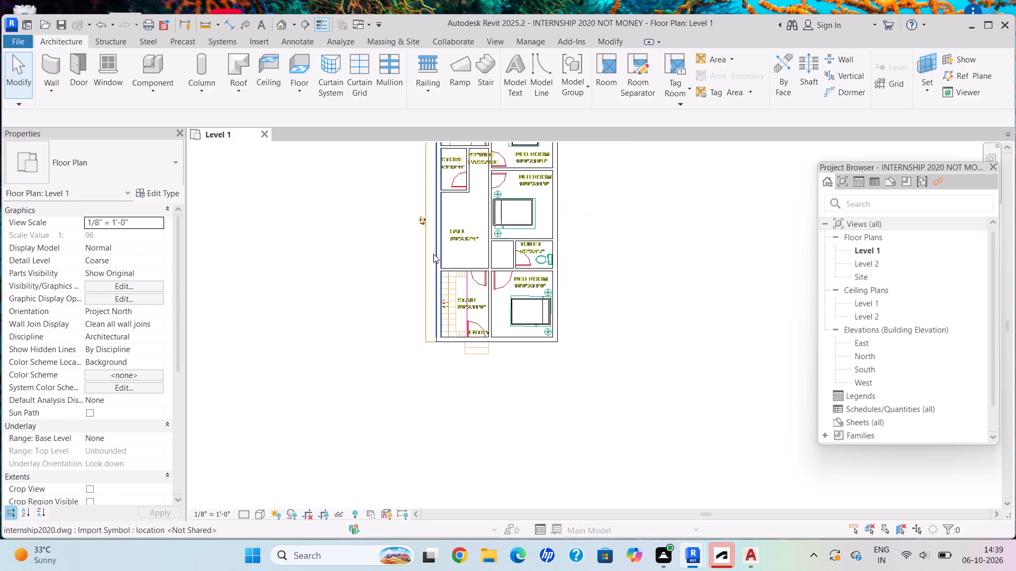
pyautogui.moveTo(436, 253); pyautogui.dragTo(480, 353, button='middle')
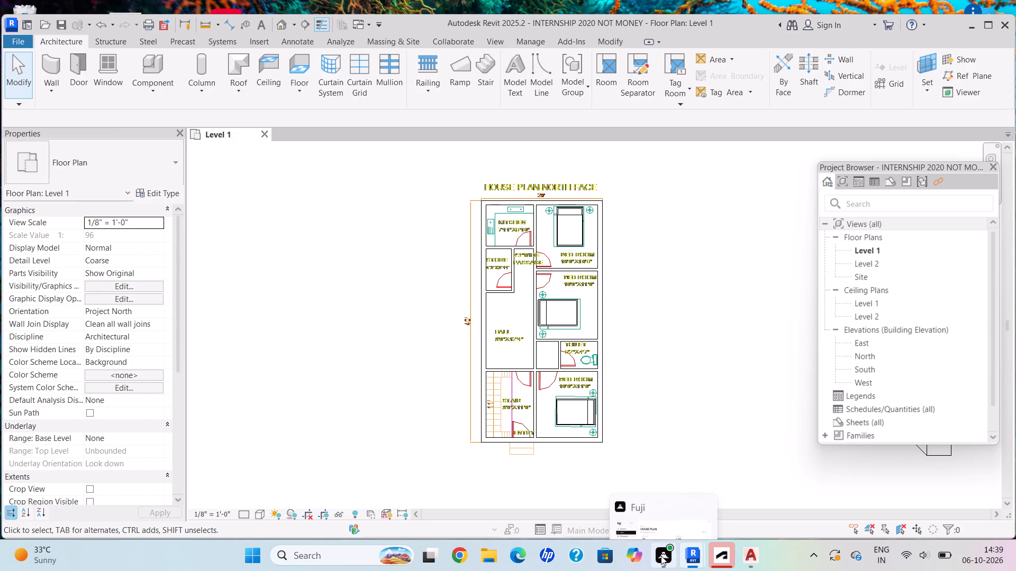
pyautogui.scroll(-1, 592, 339)
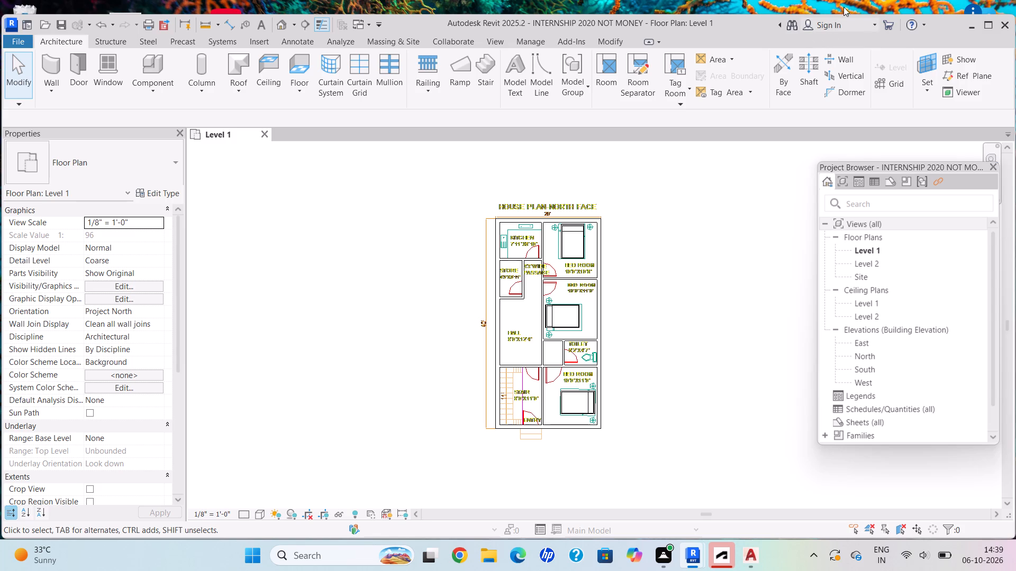
# Load the Modern_Toilet_7747 family from the wash basin folder as a component to place.
pyautogui.click(157, 93)
pyautogui.click(193, 111)
pyautogui.scroll(-1, 584, 225)
pyautogui.scroll(2, 580, 217)
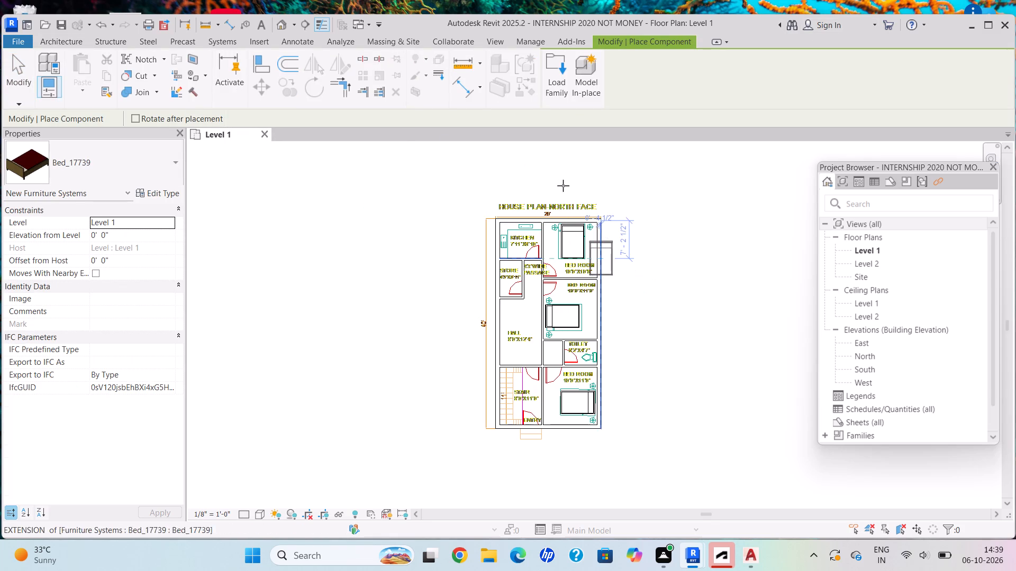
pyautogui.scroll(2, 563, 186)
pyautogui.click(552, 81)
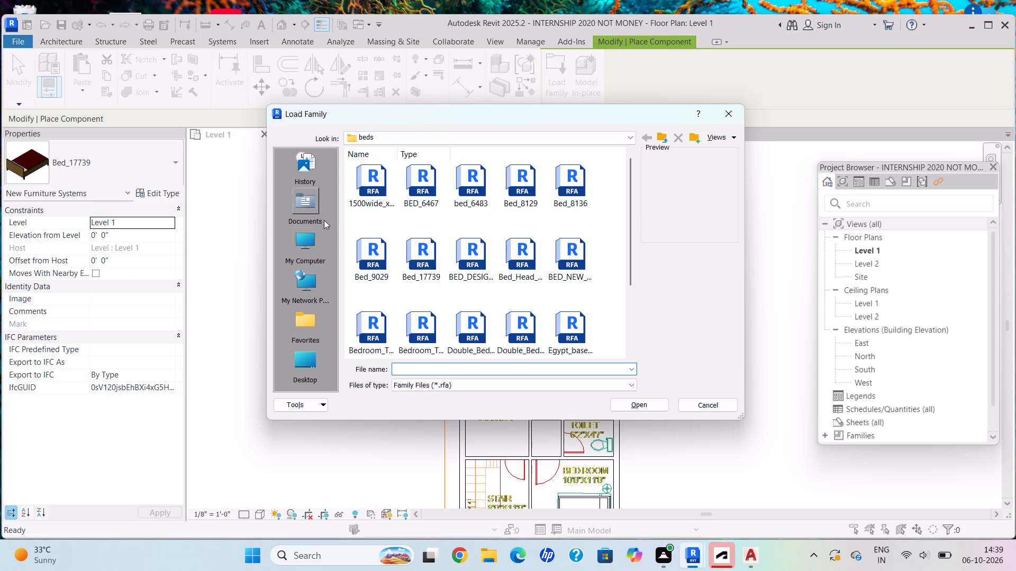
pyautogui.doubleClick(318, 214)
pyautogui.tripleClick(575, 277)
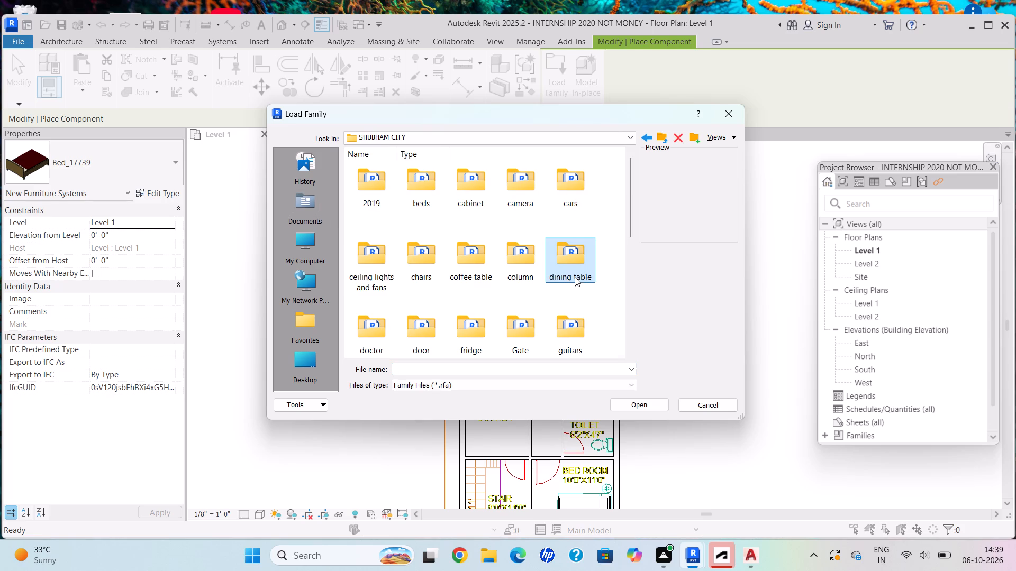
pyautogui.scroll(-2, 549, 325)
pyautogui.scroll(1, 549, 325)
pyautogui.scroll(-3, 549, 325)
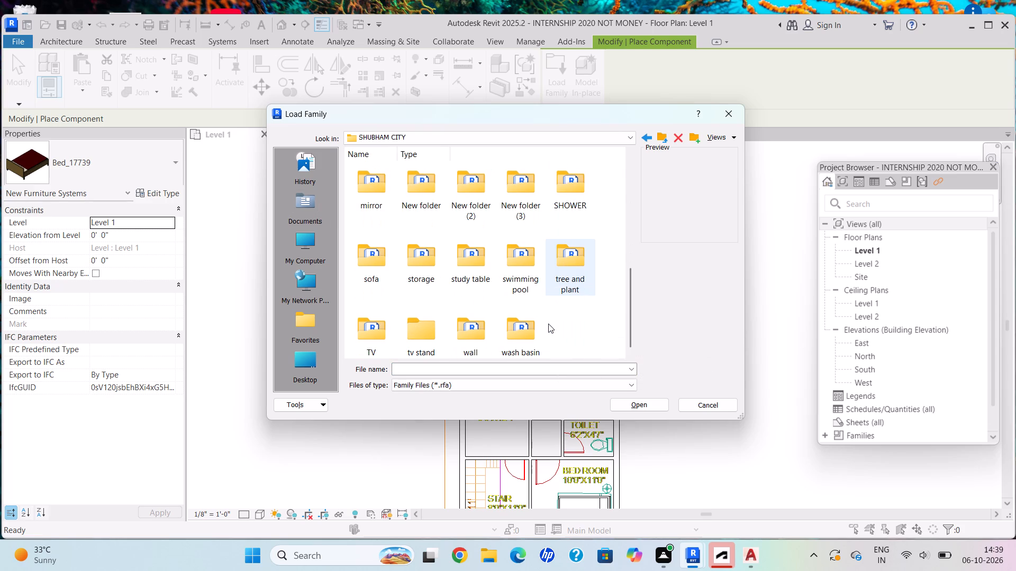
pyautogui.scroll(-1, 548, 324)
pyautogui.scroll(3, 418, 297)
pyautogui.scroll(-2, 414, 289)
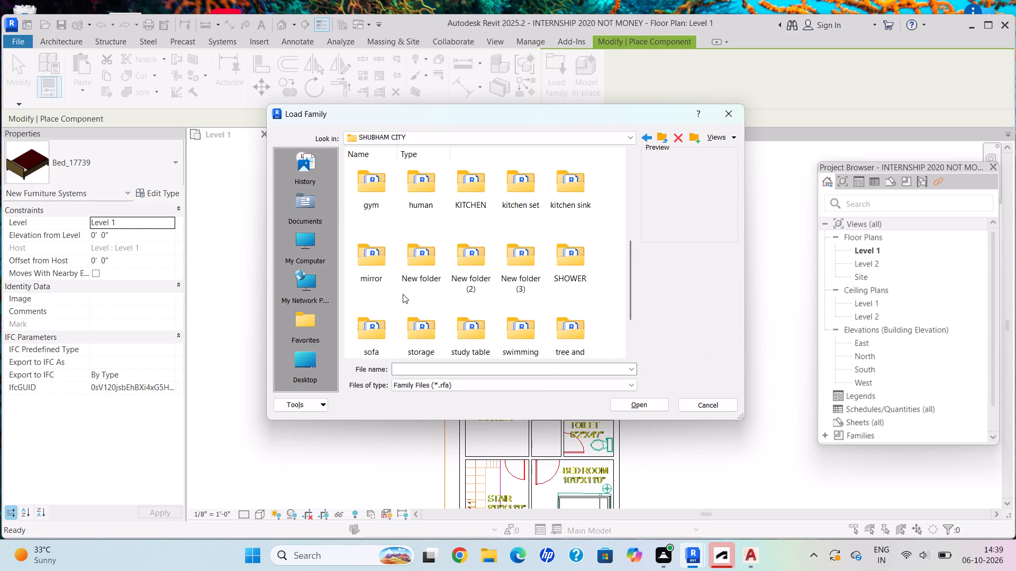
pyautogui.scroll(-3, 509, 300)
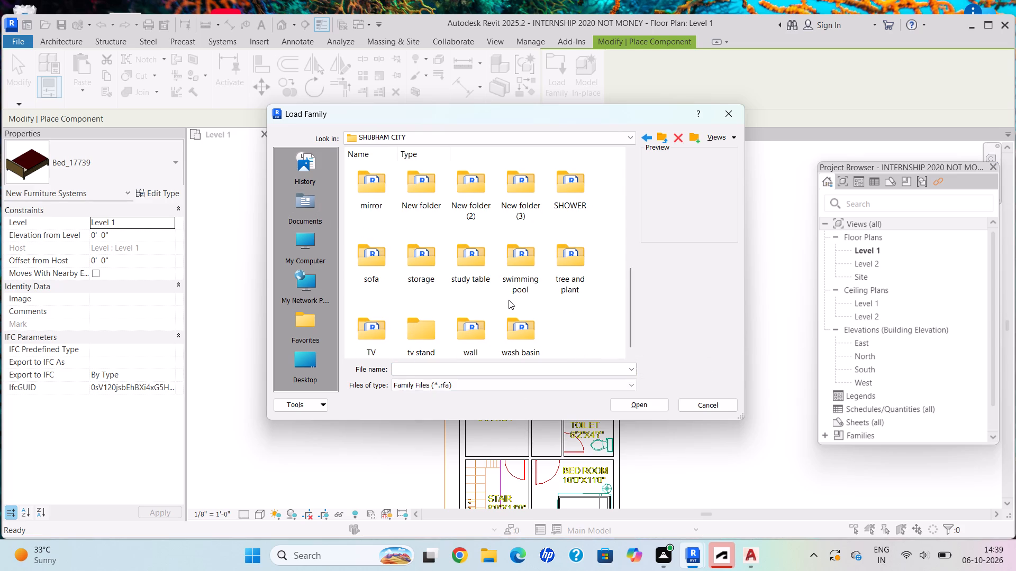
pyautogui.scroll(-1, 509, 300)
pyautogui.doubleClick(513, 336)
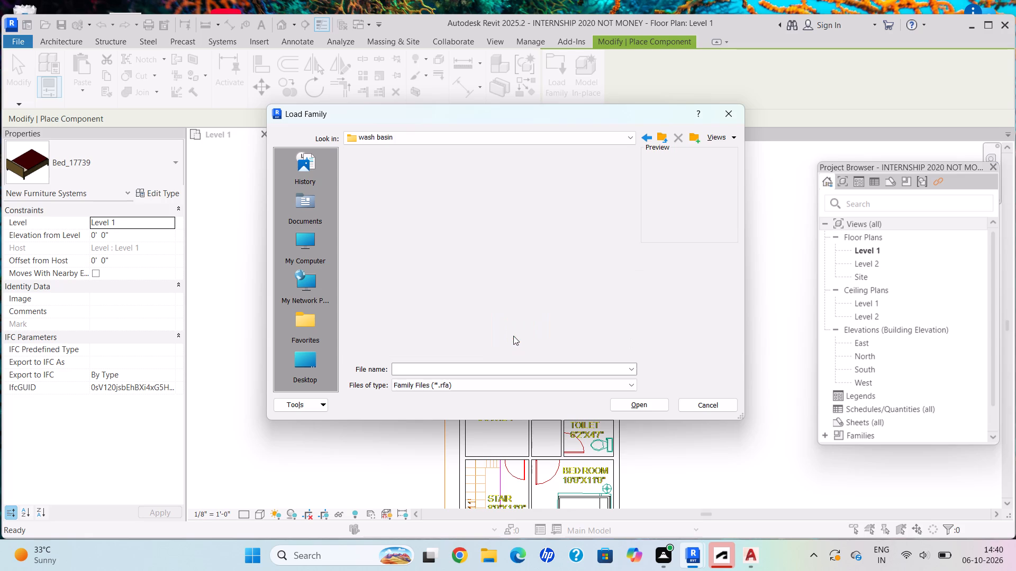
pyautogui.doubleClick(511, 274)
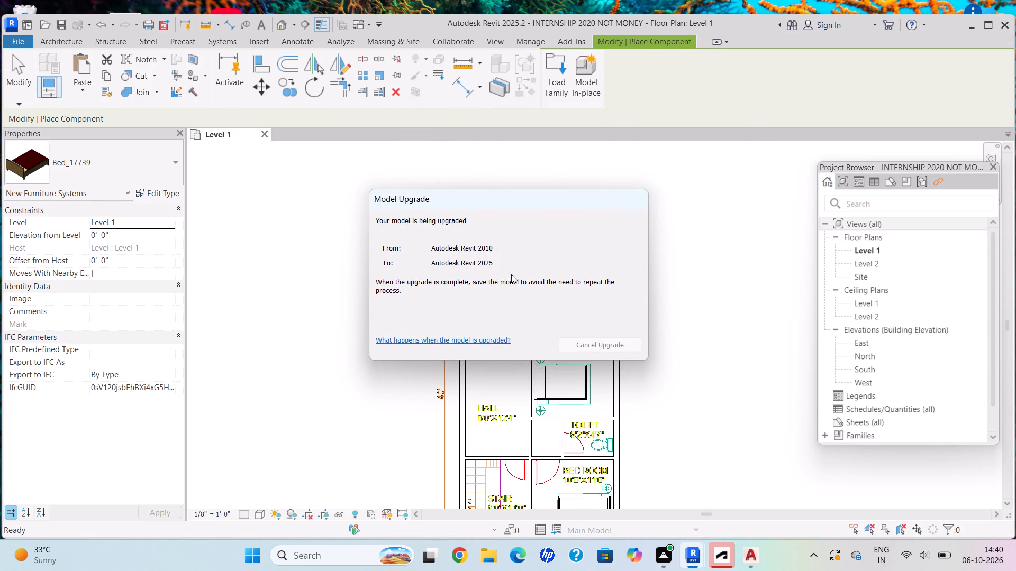
# Place the Modern_Toilet_7747 over the toilet symbol in the TOILET room, rotated so its tank faces the east exterior wall.
pyautogui.moveTo(614, 432); pyautogui.dragTo(640, 329, button='middle')
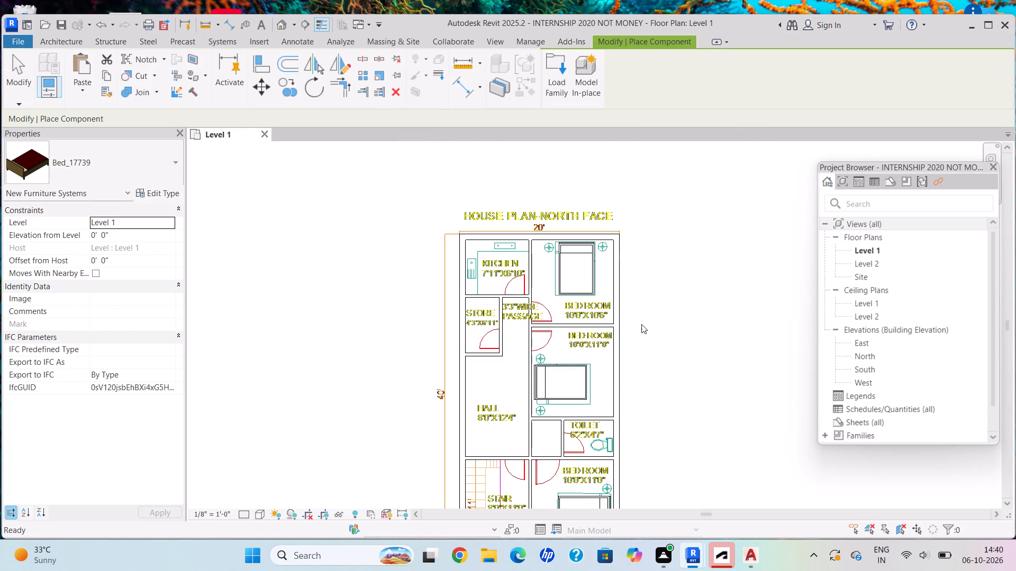
pyautogui.scroll(5, 608, 456)
pyautogui.scroll(-1, 603, 453)
pyautogui.scroll(1, 614, 457)
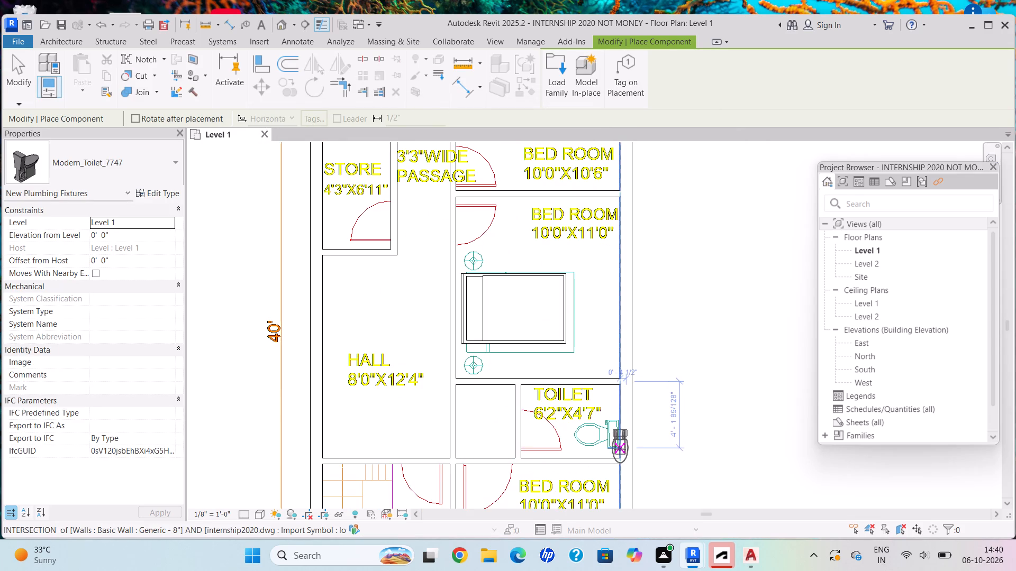
pyautogui.press('space')
pyautogui.press('space')
pyautogui.press('space')
pyautogui.press('space')
pyautogui.press('space')
pyautogui.press('space')
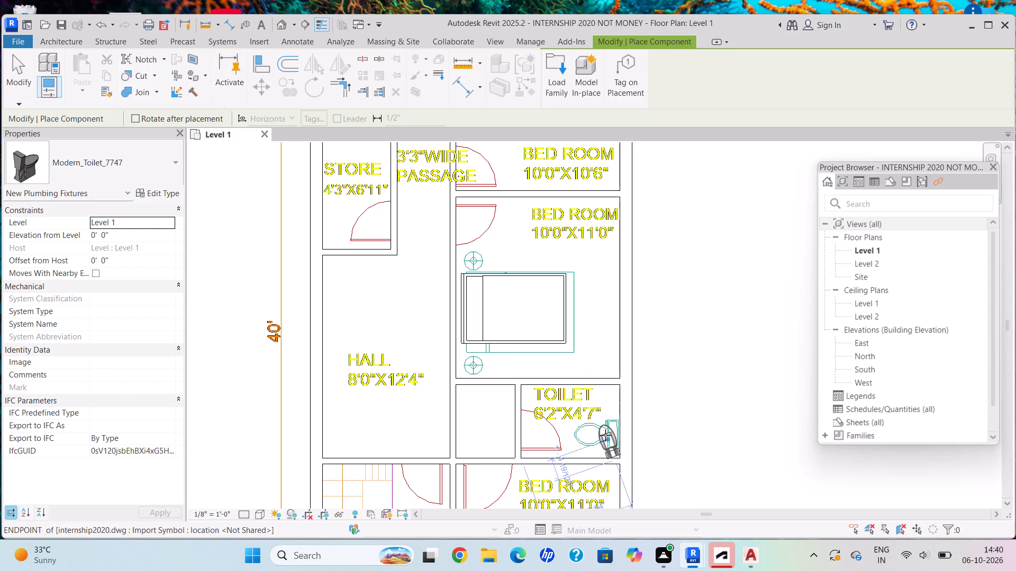
pyautogui.press('space')
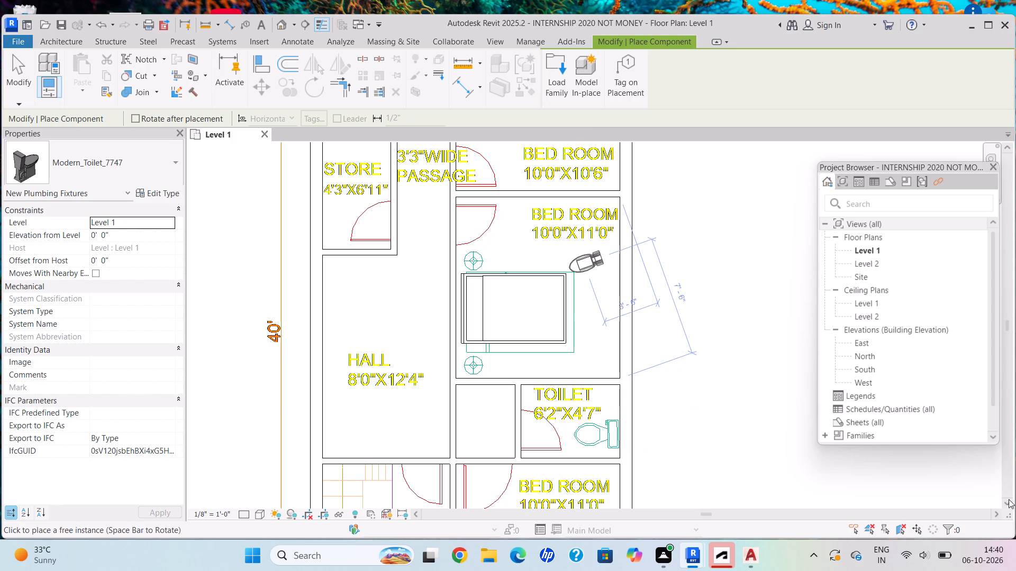
pyautogui.scroll(4, 596, 444)
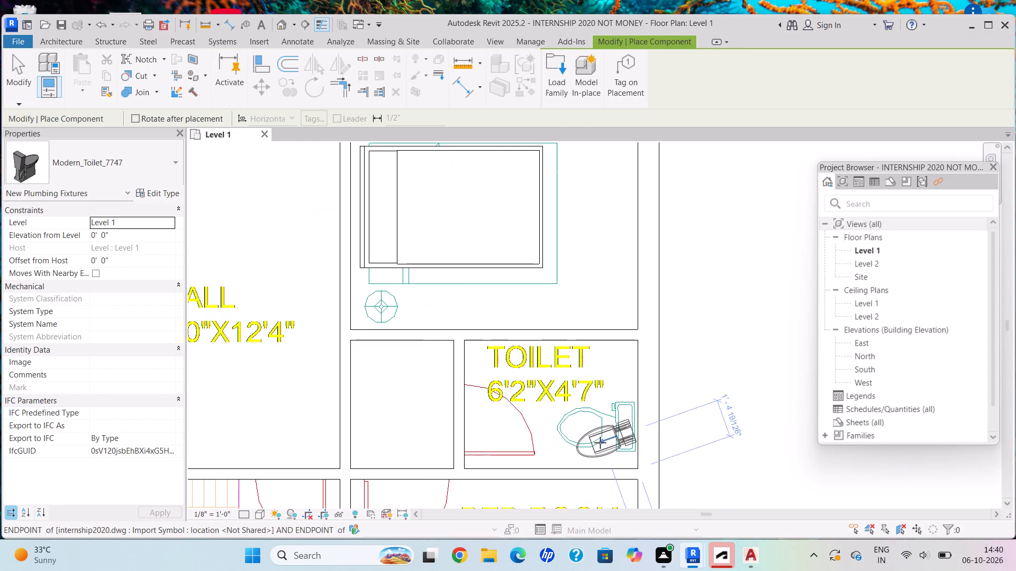
pyautogui.scroll(-2, 603, 438)
pyautogui.moveTo(603, 438); pyautogui.dragTo(809, 240, button='middle')
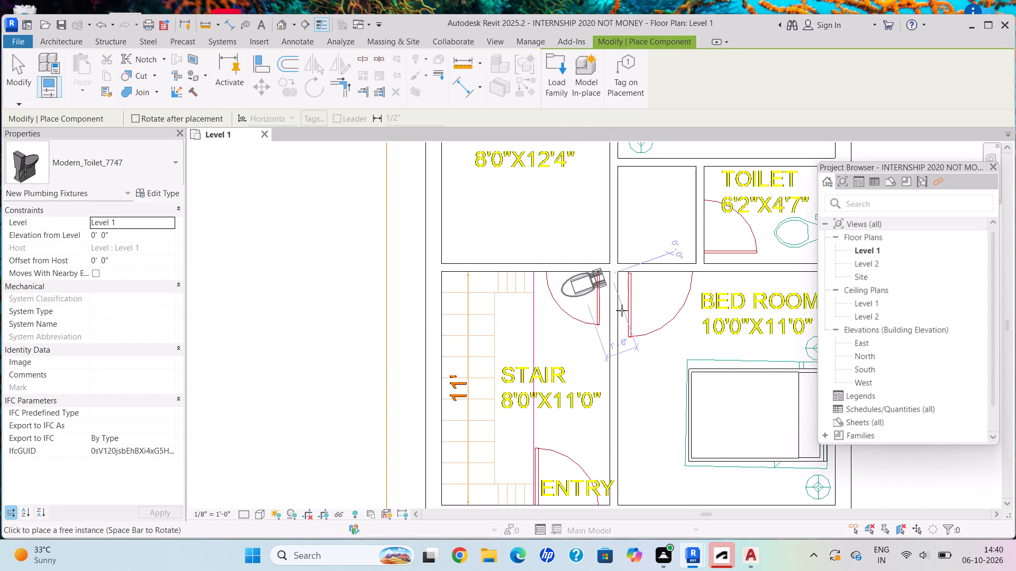
pyautogui.scroll(-4, 676, 373)
pyautogui.moveTo(645, 333); pyautogui.dragTo(602, 287, button='middle')
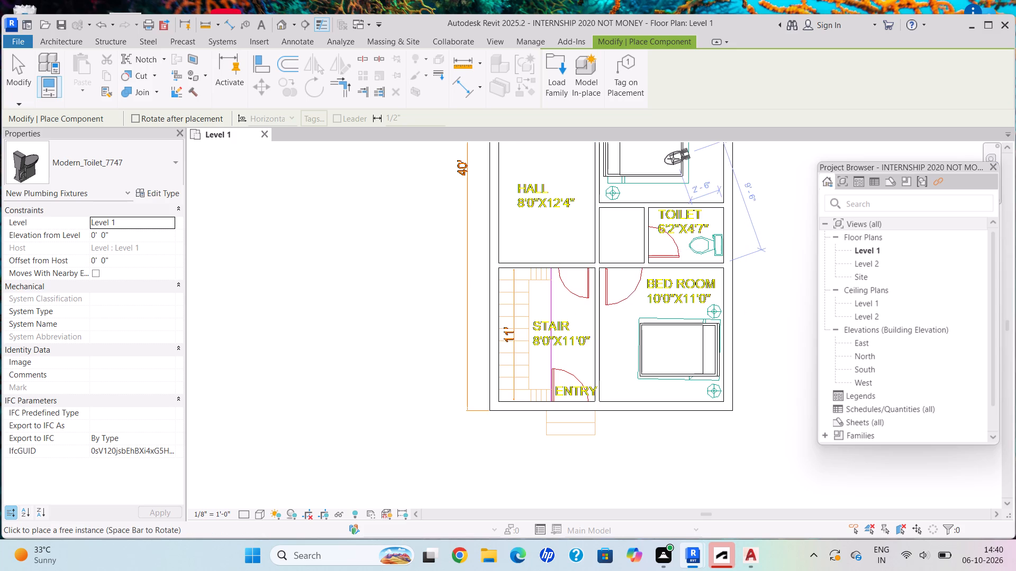
pyautogui.scroll(1, 649, 291)
pyautogui.scroll(-1, 646, 293)
pyautogui.scroll(2, 646, 293)
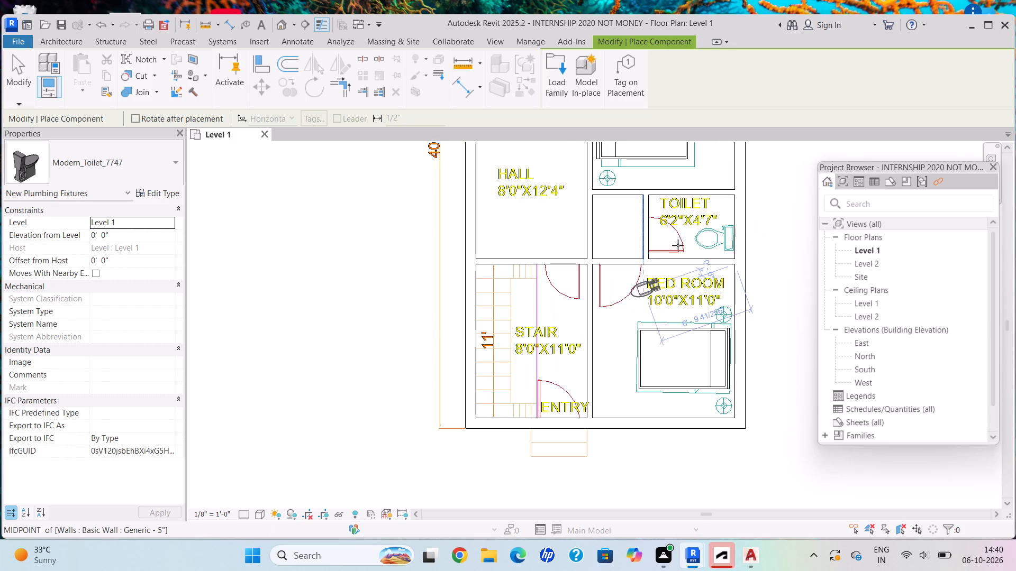
pyautogui.scroll(1, 702, 248)
pyautogui.scroll(-1, 702, 248)
pyautogui.scroll(4, 702, 248)
pyautogui.press('space')
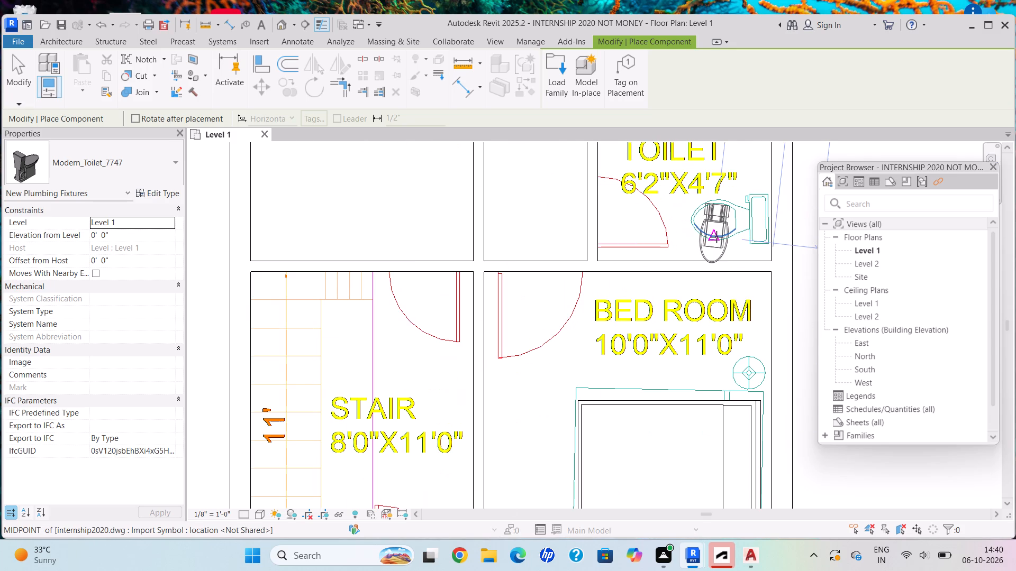
pyautogui.press('space')
pyautogui.press('space')
pyautogui.press('space')
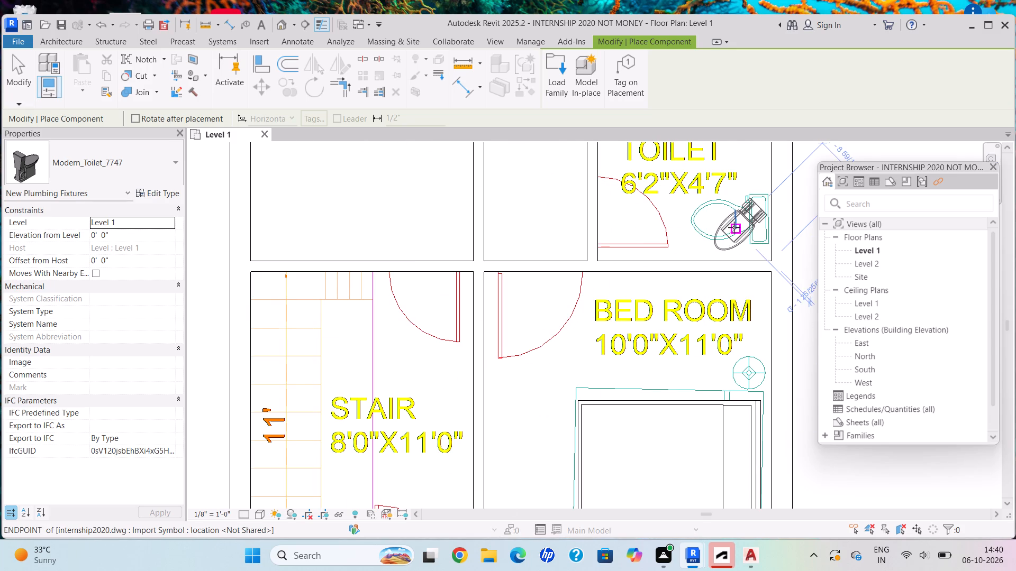
pyautogui.scroll(-3, 755, 237)
pyautogui.scroll(2, 756, 239)
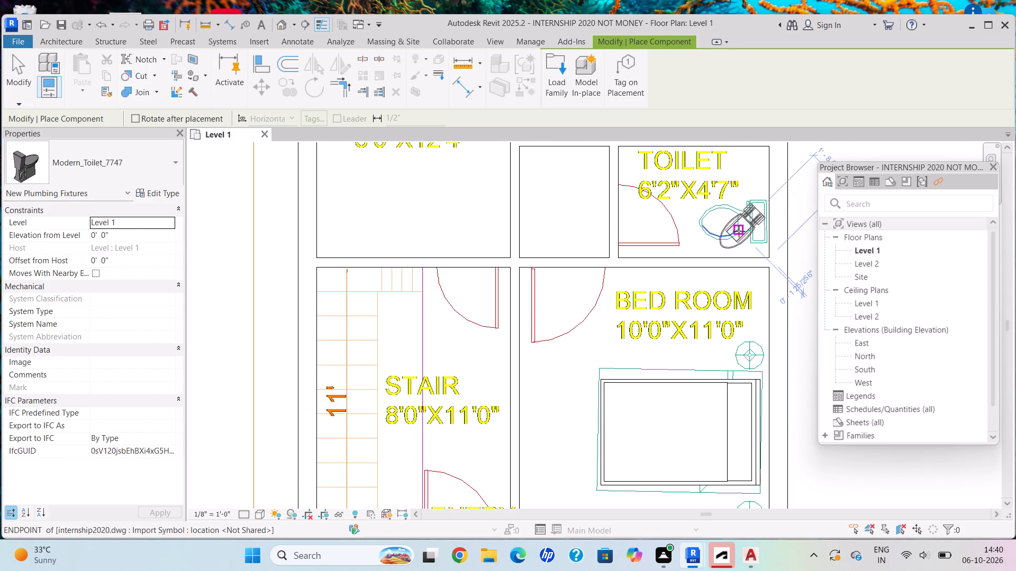
pyautogui.press('space')
pyautogui.press('space')
pyautogui.press('space')
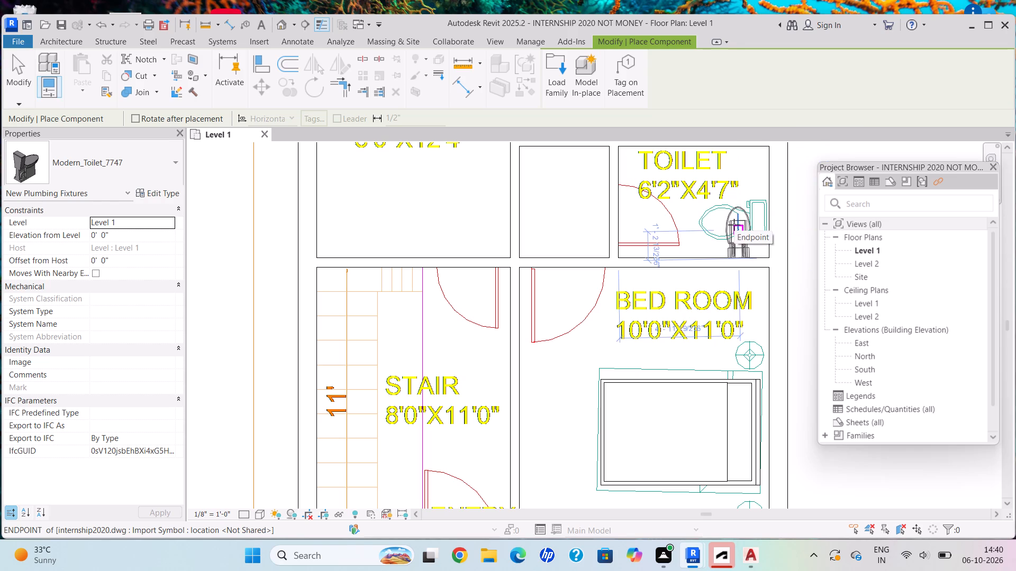
pyautogui.press('space')
pyautogui.click(731, 222)
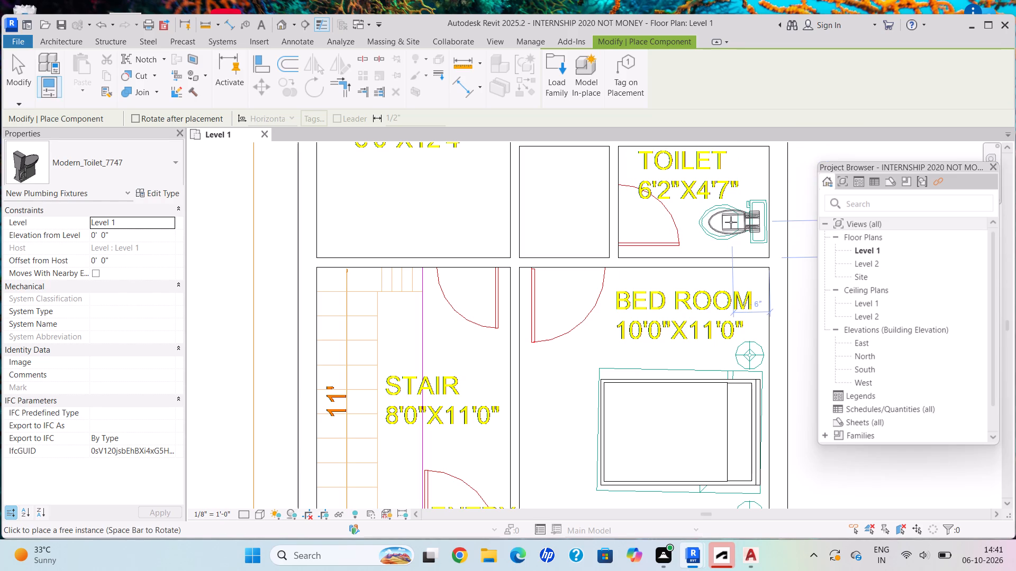
# Check the placed toilet against the drawing symbol and the surrounding rooms of the Level 1 plan.
pyautogui.scroll(-15, 690, 224)
pyautogui.moveTo(628, 232); pyautogui.dragTo(641, 360, button='middle')
pyautogui.scroll(1, 638, 360)
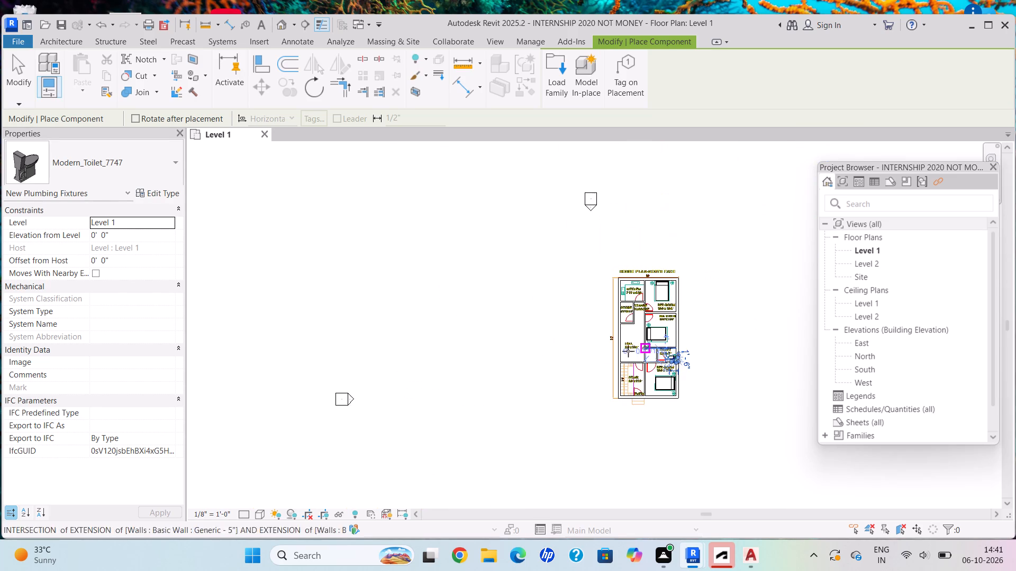
pyautogui.scroll(1, 633, 317)
pyautogui.scroll(-1, 633, 316)
pyautogui.scroll(2, 633, 316)
pyautogui.scroll(2, 659, 426)
pyautogui.scroll(-1, 656, 439)
pyautogui.scroll(4, 656, 439)
pyautogui.moveTo(727, 367); pyautogui.dragTo(726, 366, button='middle')
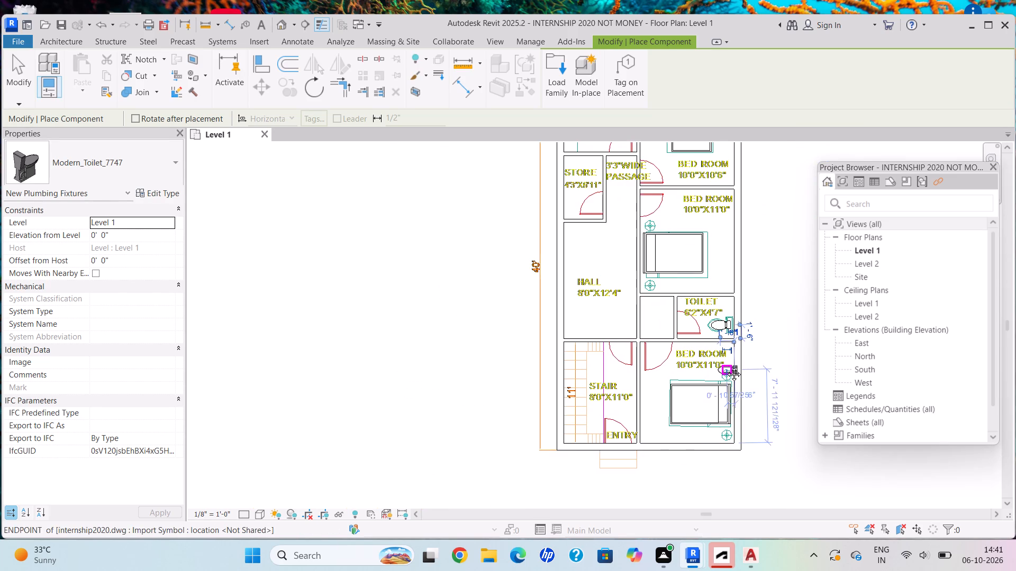
pyautogui.moveTo(726, 366); pyautogui.dragTo(622, 353, button='middle')
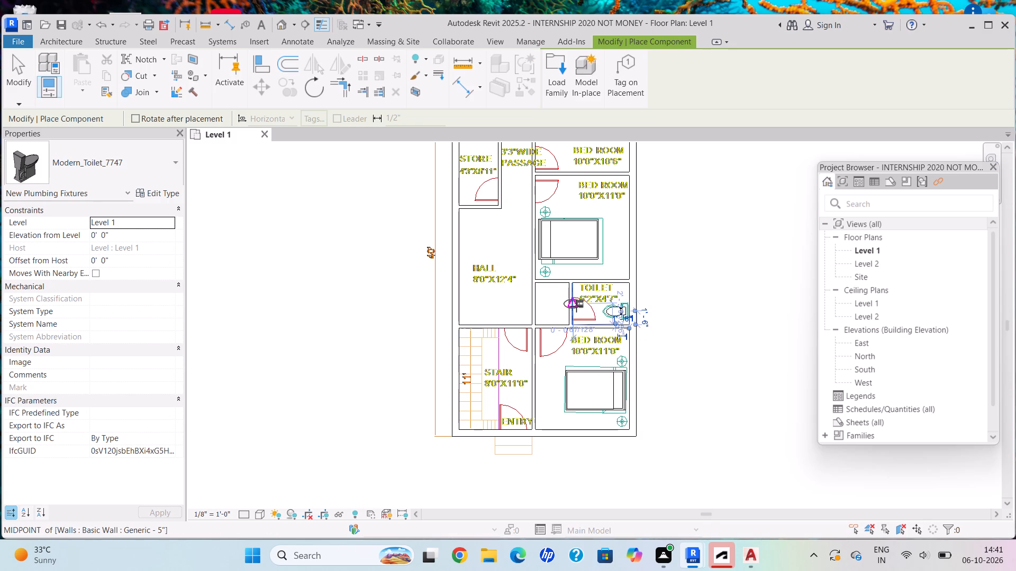
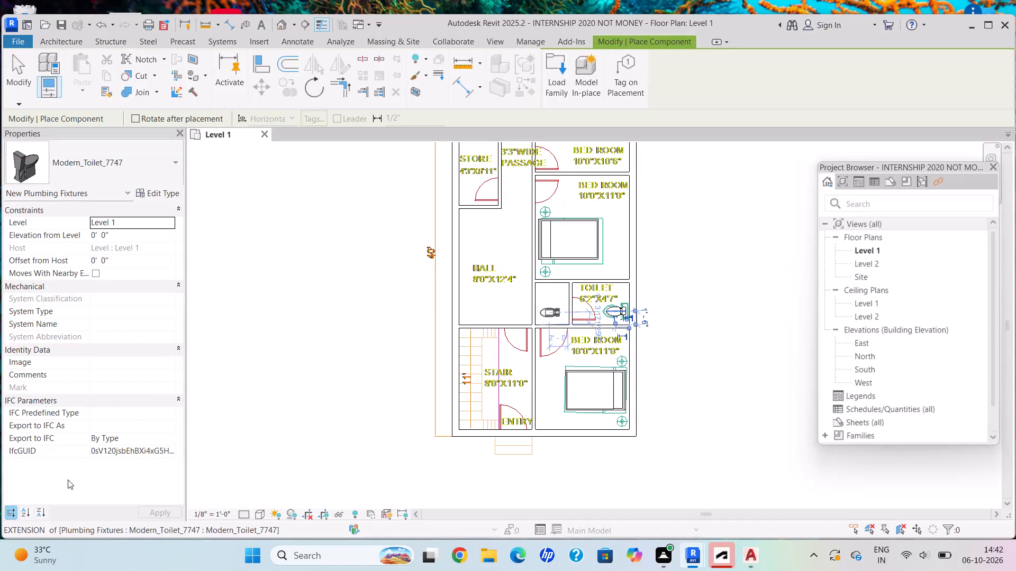
# Examine the toilet's placement against the TOILET room, bedrooms, stair and entry on the Level 1 plan, ending component placement.
pyautogui.scroll(-2, 786, 386)
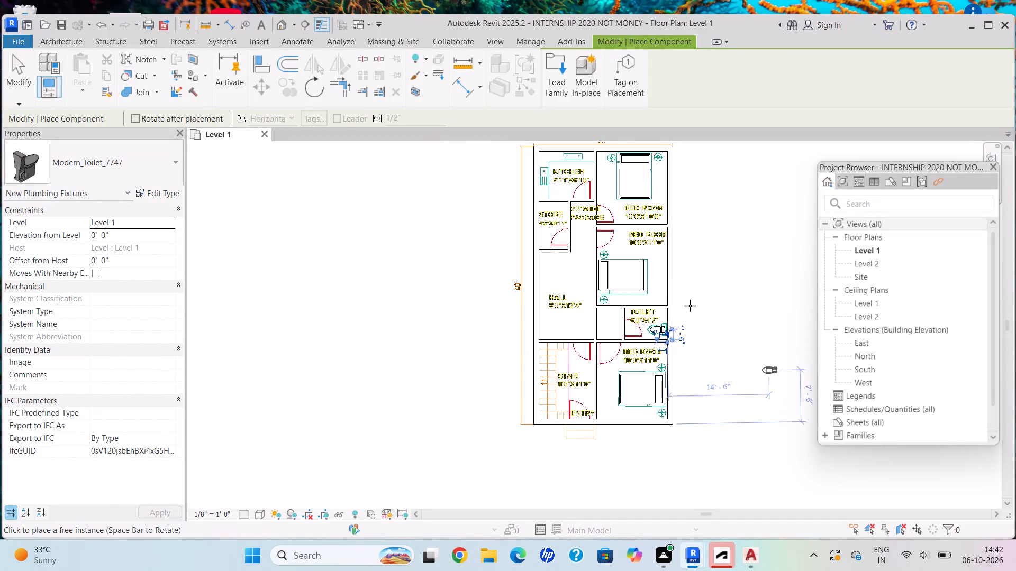
pyautogui.scroll(3, 649, 266)
pyautogui.scroll(-2, 596, 255)
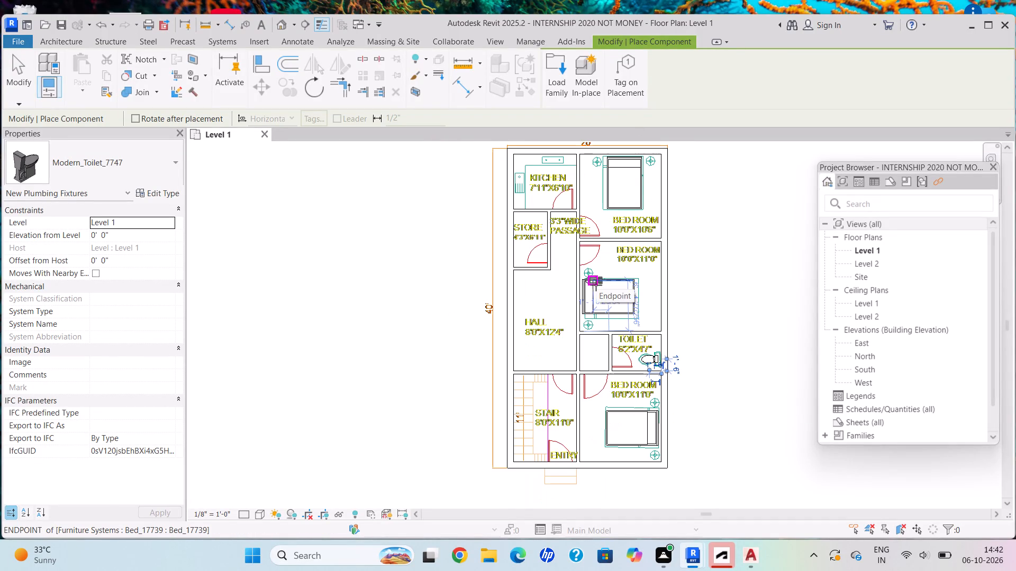
pyautogui.moveTo(602, 289); pyautogui.dragTo(631, 372, button='middle')
pyautogui.moveTo(674, 440); pyautogui.dragTo(488, 191, button='middle')
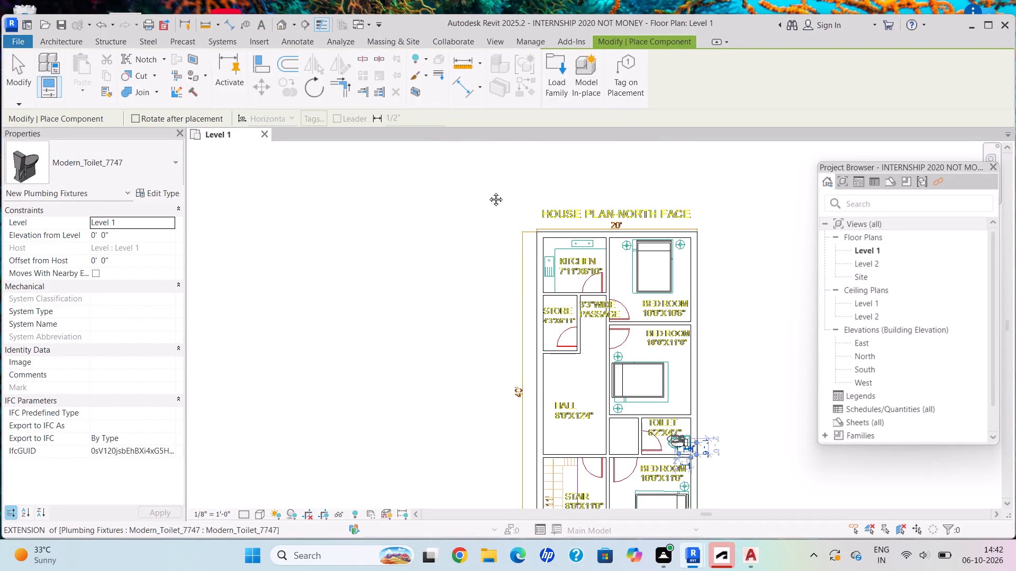
pyautogui.moveTo(488, 191); pyautogui.dragTo(17, 1, button='middle')
pyautogui.scroll(-4, 328, 381)
pyautogui.scroll(1, 331, 381)
pyautogui.moveTo(335, 297); pyautogui.dragTo(430, 468, button='middle')
pyautogui.scroll(-1, 283, 367)
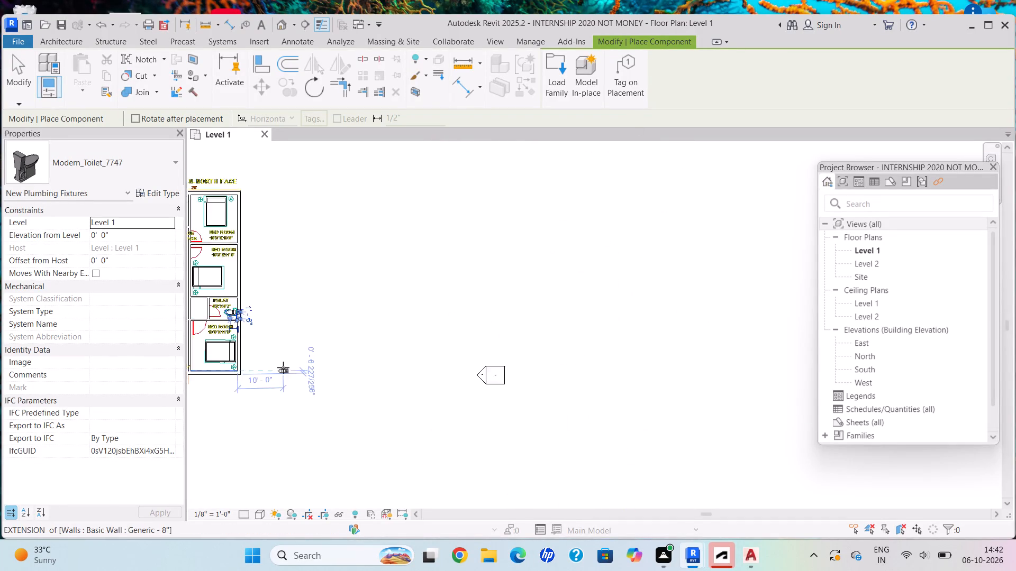
pyautogui.scroll(-1, 283, 367)
pyautogui.moveTo(283, 367); pyautogui.dragTo(585, 399, button='middle')
pyautogui.scroll(1, 287, 370)
pyautogui.scroll(7, 489, 331)
pyautogui.scroll(-1, 512, 371)
pyautogui.scroll(1, 513, 373)
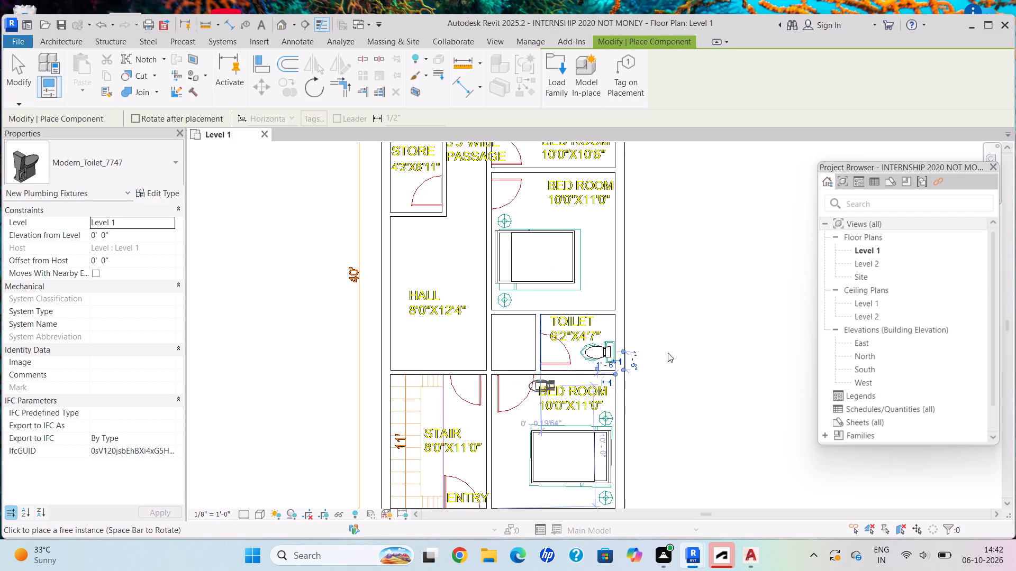
pyautogui.scroll(5, 668, 338)
pyautogui.scroll(-1, 554, 362)
pyautogui.scroll(1, 552, 364)
pyautogui.scroll(-1, 547, 367)
pyautogui.scroll(1, 545, 368)
pyautogui.scroll(-1, 521, 392)
pyautogui.scroll(1, 521, 392)
pyautogui.scroll(-3, 521, 393)
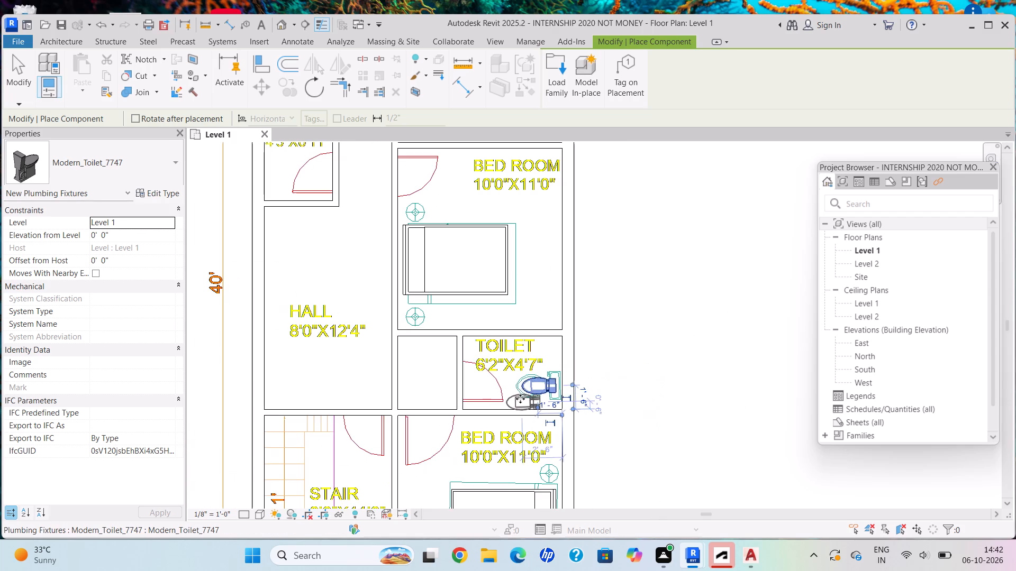
pyautogui.scroll(-3, 520, 399)
pyautogui.scroll(1, 523, 415)
pyautogui.scroll(-3, 523, 415)
pyautogui.scroll(-2, 451, 437)
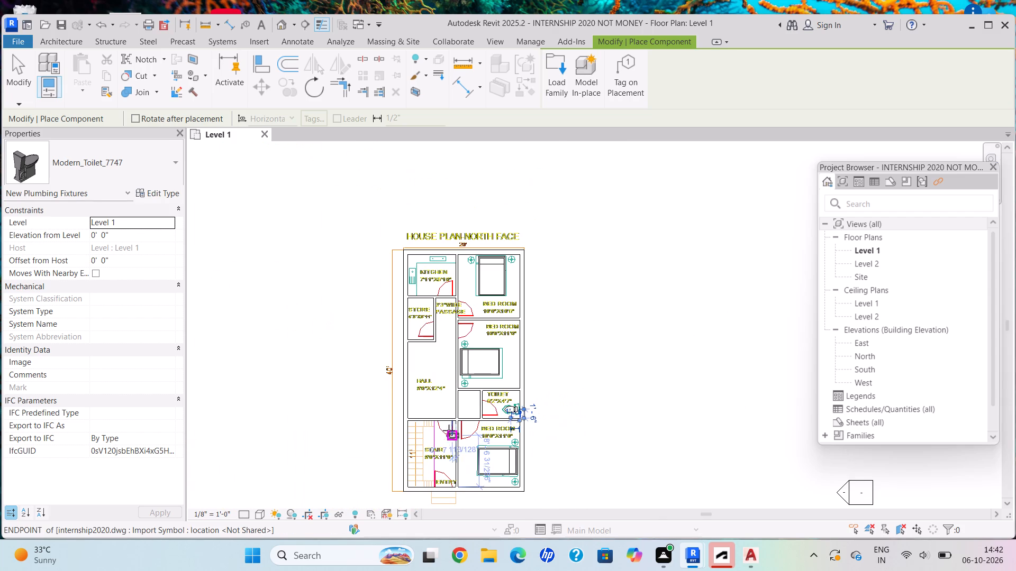
pyautogui.scroll(-1, 478, 331)
pyautogui.scroll(1, 478, 331)
pyautogui.moveTo(496, 346); pyautogui.dragTo(545, 471, button='middle')
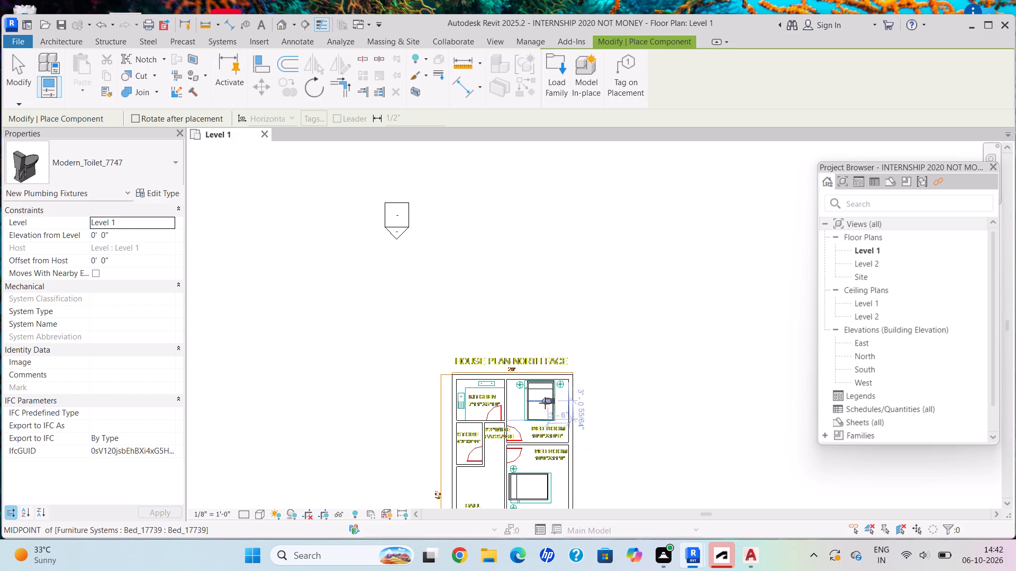
pyautogui.scroll(6, 502, 378)
pyautogui.scroll(-1, 545, 411)
pyautogui.scroll(1, 545, 411)
pyautogui.scroll(-1, 545, 411)
pyautogui.scroll(1, 545, 411)
pyautogui.scroll(-1, 545, 411)
pyautogui.moveTo(665, 494); pyautogui.dragTo(606, 247, button='middle')
pyautogui.scroll(5, 557, 457)
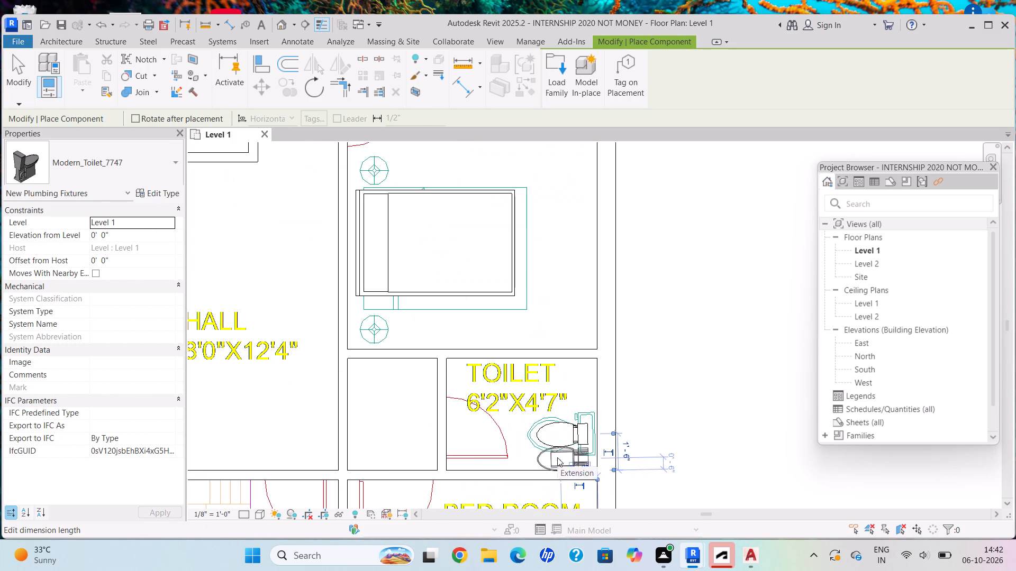
pyautogui.scroll(-2, 518, 465)
pyautogui.moveTo(518, 465); pyautogui.dragTo(550, 356, button='middle')
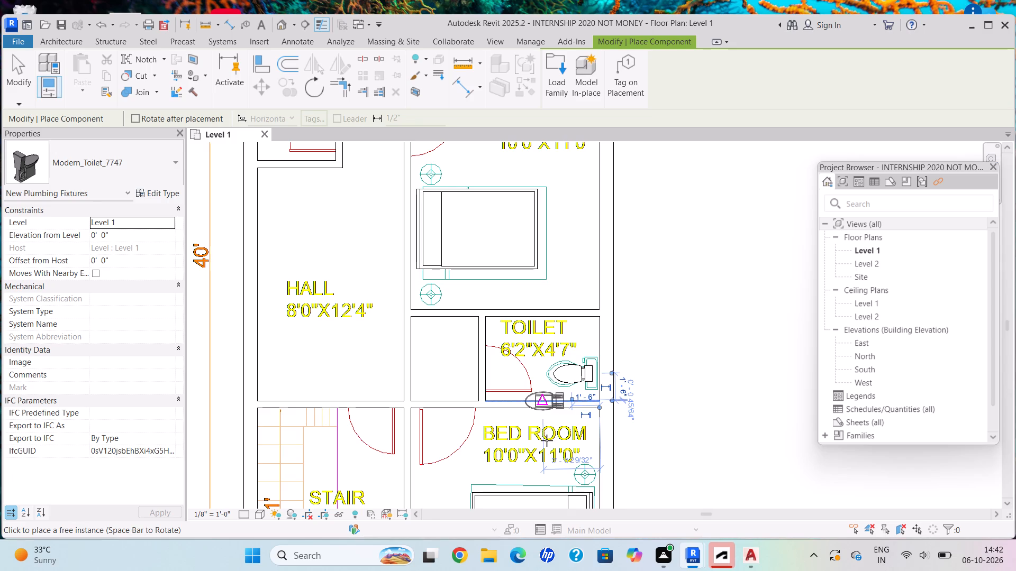
pyautogui.scroll(-1, 547, 442)
pyautogui.moveTo(546, 442); pyautogui.dragTo(553, 348, button='middle')
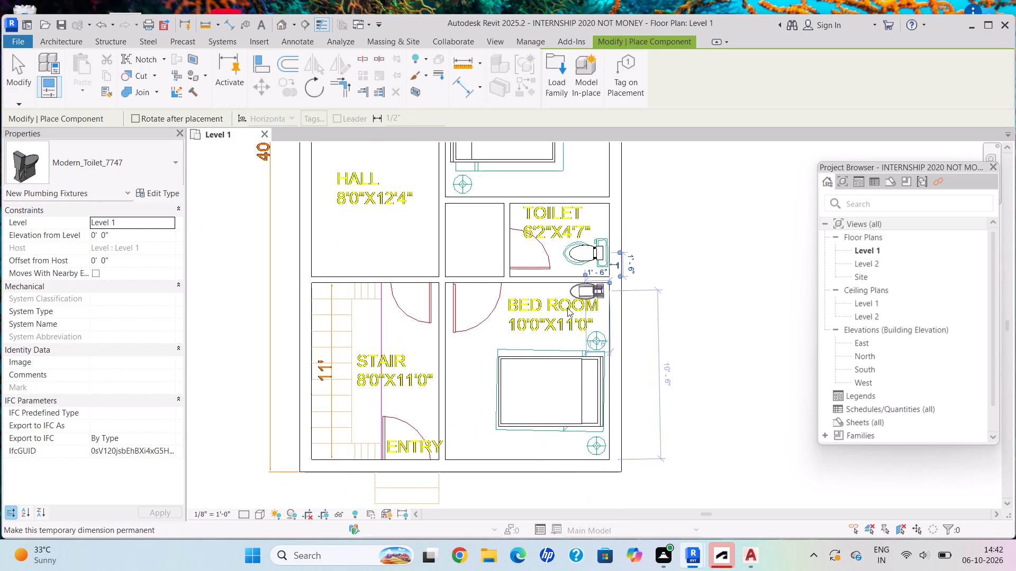
pyautogui.press('Escape')
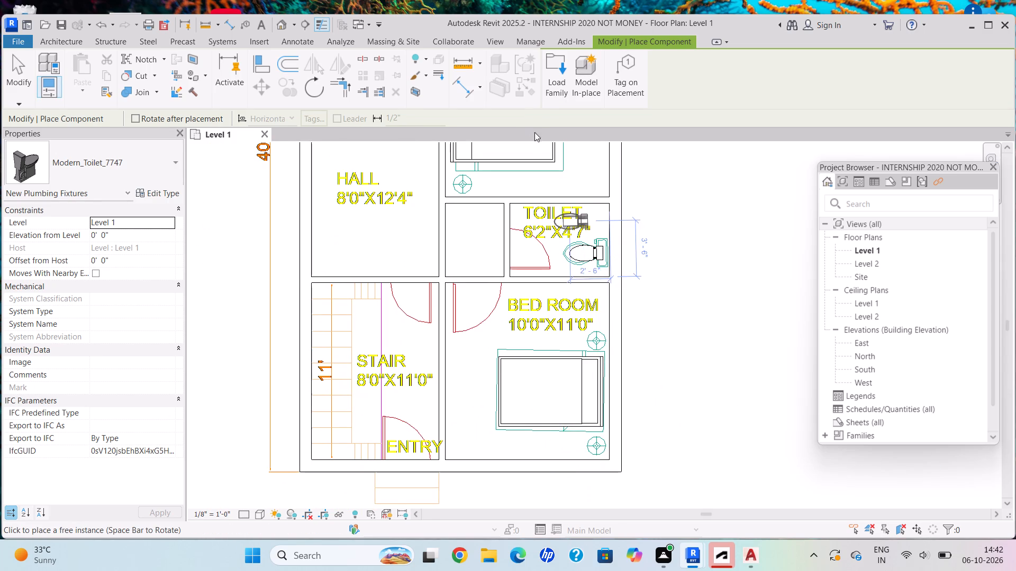
pyautogui.press('Escape')
pyautogui.press('Escape')
pyautogui.press('Escape')
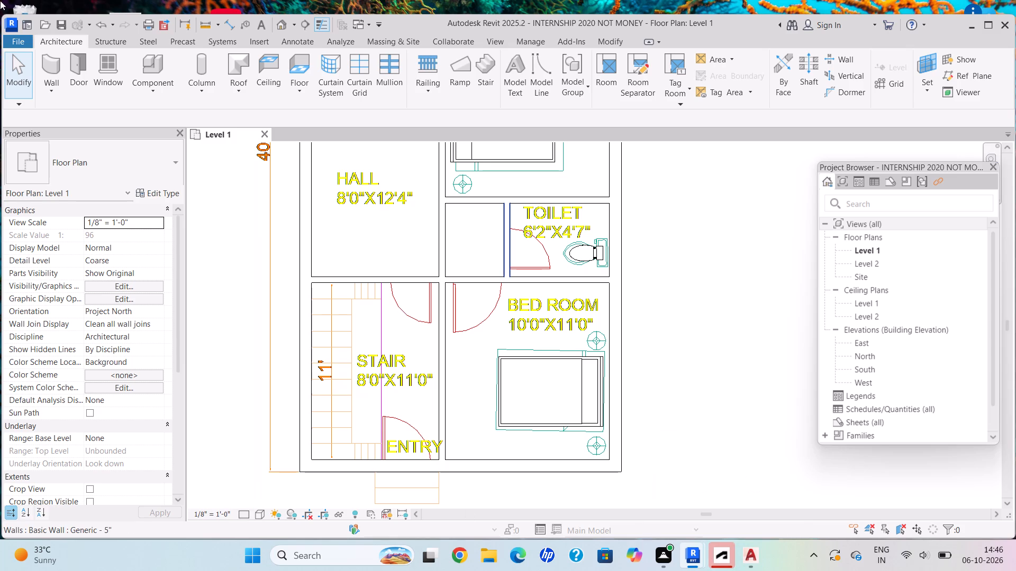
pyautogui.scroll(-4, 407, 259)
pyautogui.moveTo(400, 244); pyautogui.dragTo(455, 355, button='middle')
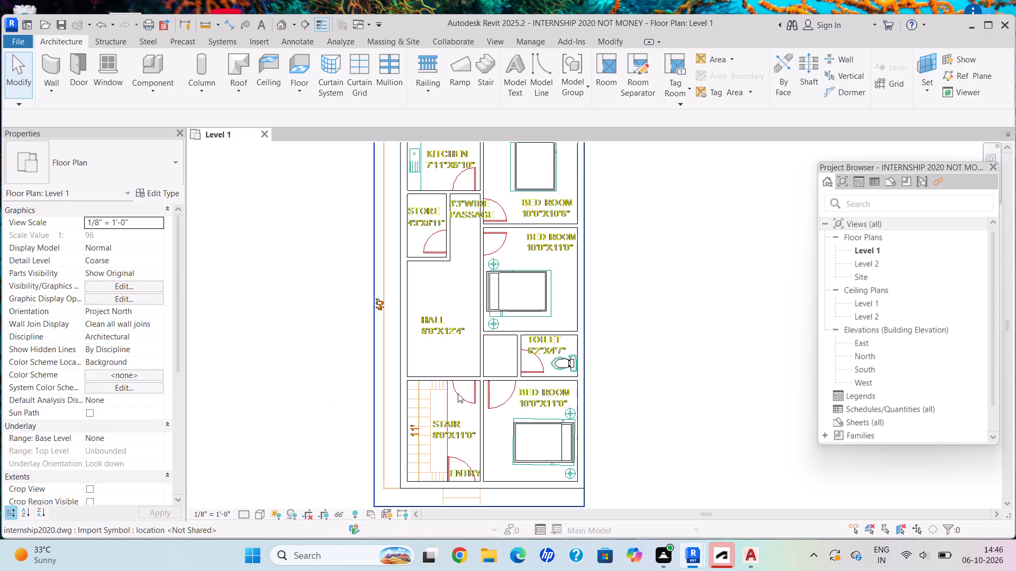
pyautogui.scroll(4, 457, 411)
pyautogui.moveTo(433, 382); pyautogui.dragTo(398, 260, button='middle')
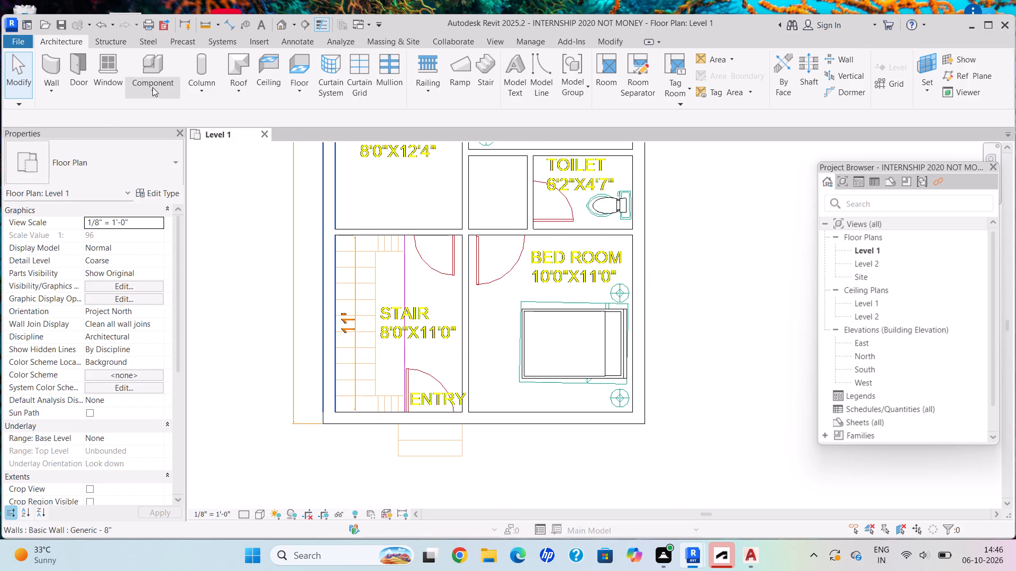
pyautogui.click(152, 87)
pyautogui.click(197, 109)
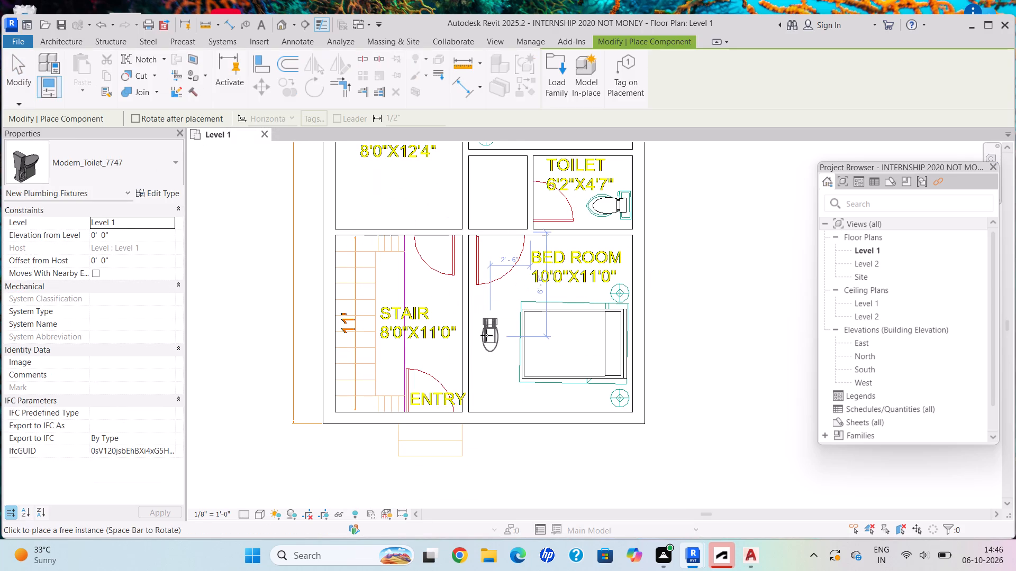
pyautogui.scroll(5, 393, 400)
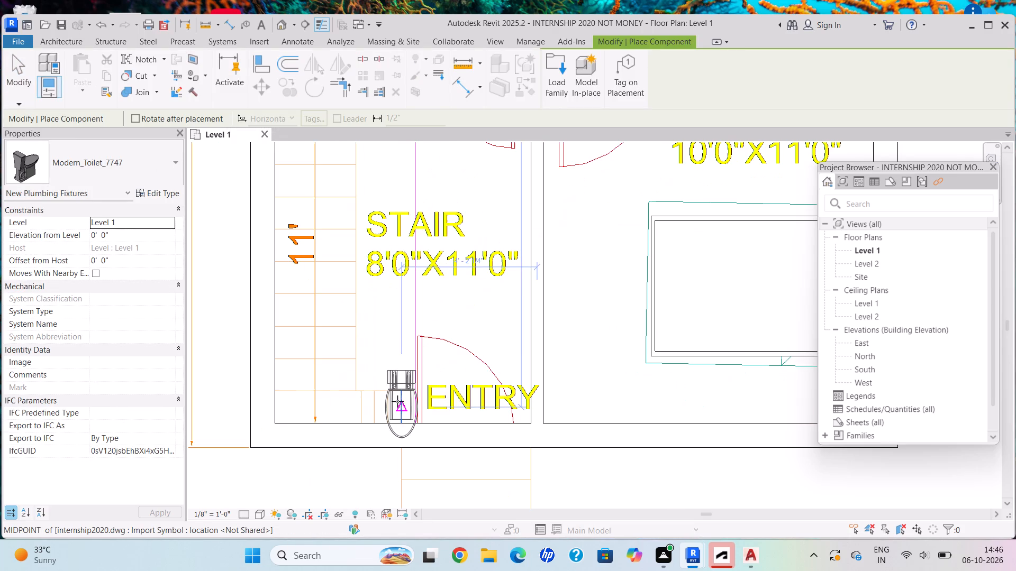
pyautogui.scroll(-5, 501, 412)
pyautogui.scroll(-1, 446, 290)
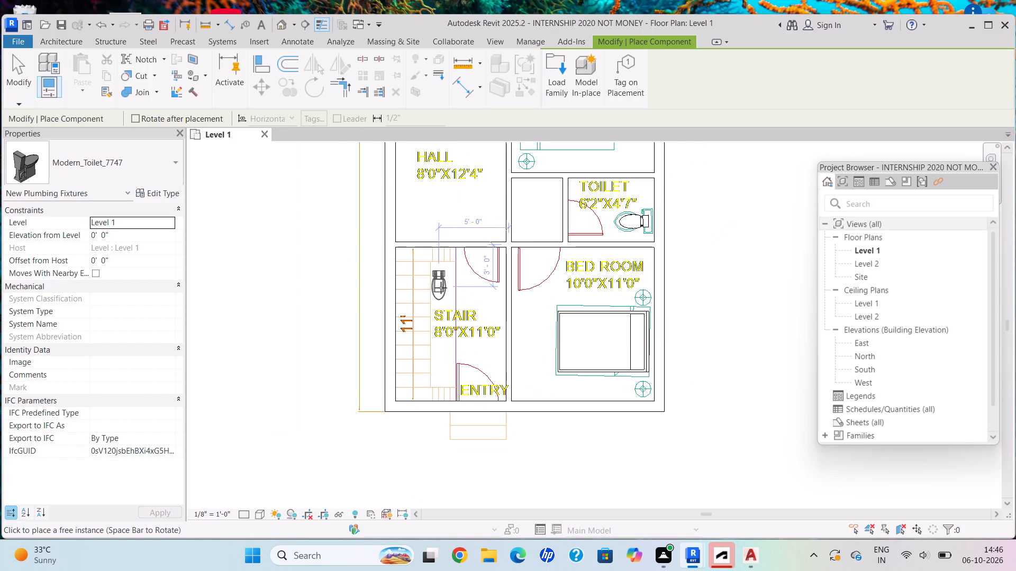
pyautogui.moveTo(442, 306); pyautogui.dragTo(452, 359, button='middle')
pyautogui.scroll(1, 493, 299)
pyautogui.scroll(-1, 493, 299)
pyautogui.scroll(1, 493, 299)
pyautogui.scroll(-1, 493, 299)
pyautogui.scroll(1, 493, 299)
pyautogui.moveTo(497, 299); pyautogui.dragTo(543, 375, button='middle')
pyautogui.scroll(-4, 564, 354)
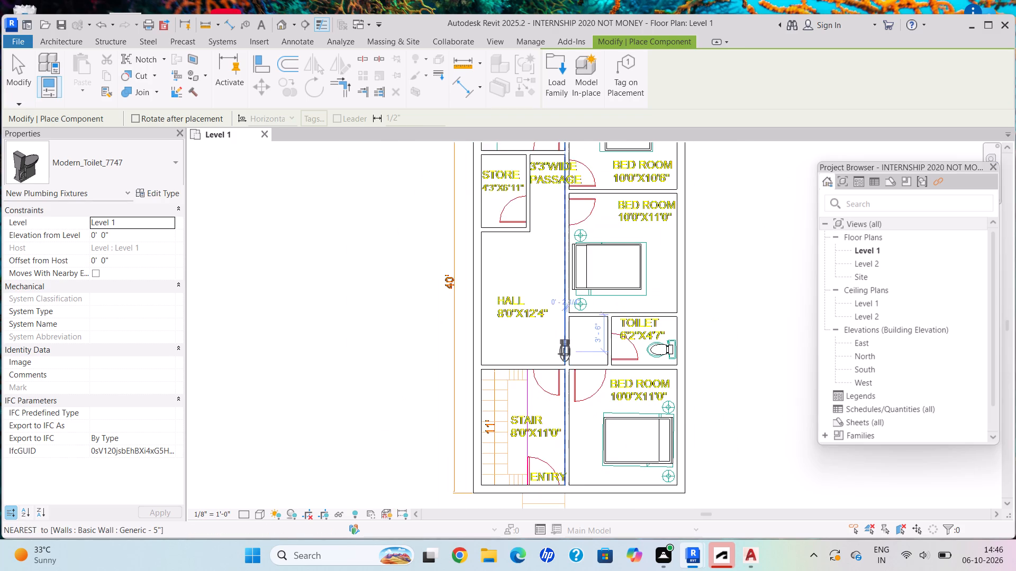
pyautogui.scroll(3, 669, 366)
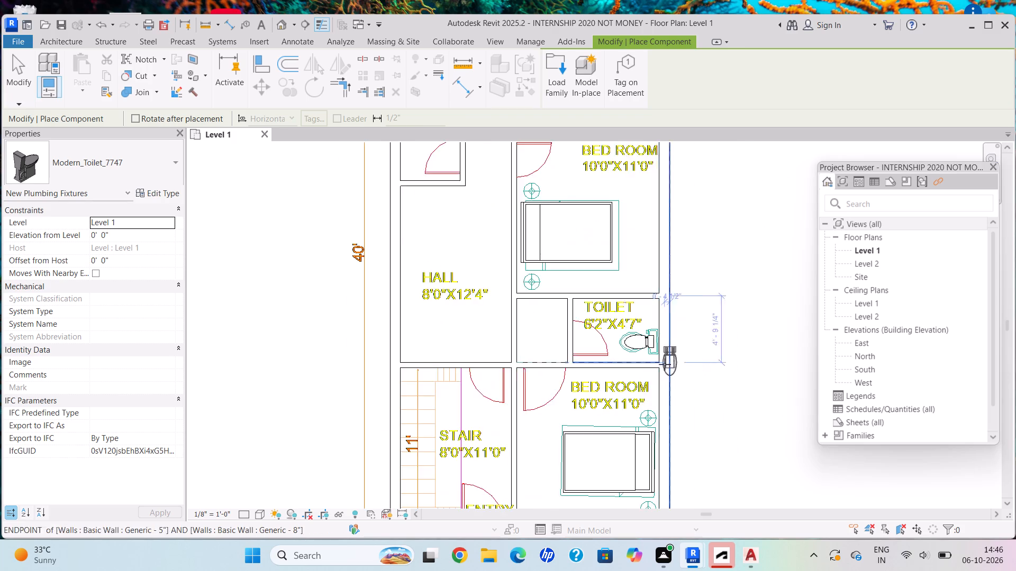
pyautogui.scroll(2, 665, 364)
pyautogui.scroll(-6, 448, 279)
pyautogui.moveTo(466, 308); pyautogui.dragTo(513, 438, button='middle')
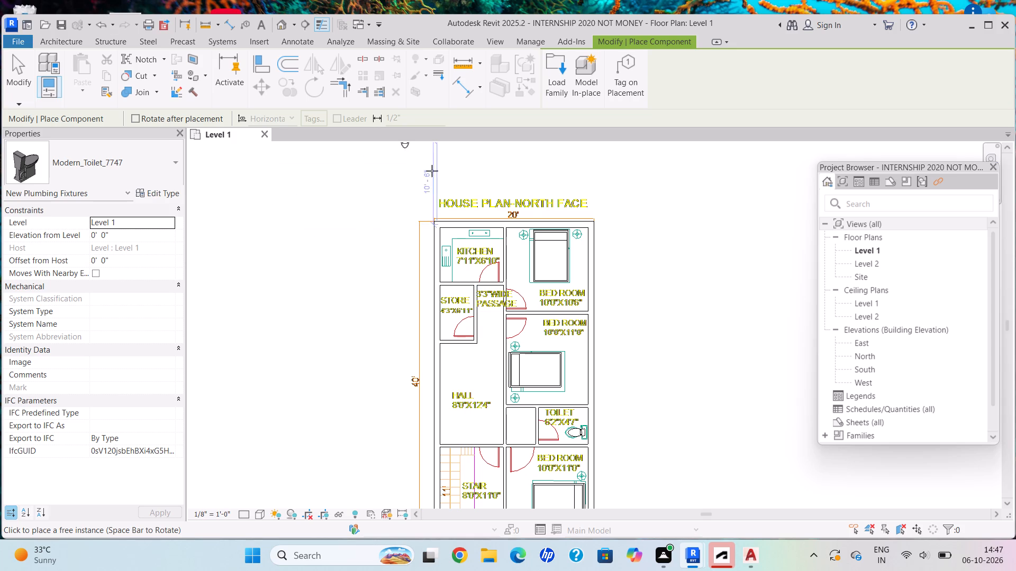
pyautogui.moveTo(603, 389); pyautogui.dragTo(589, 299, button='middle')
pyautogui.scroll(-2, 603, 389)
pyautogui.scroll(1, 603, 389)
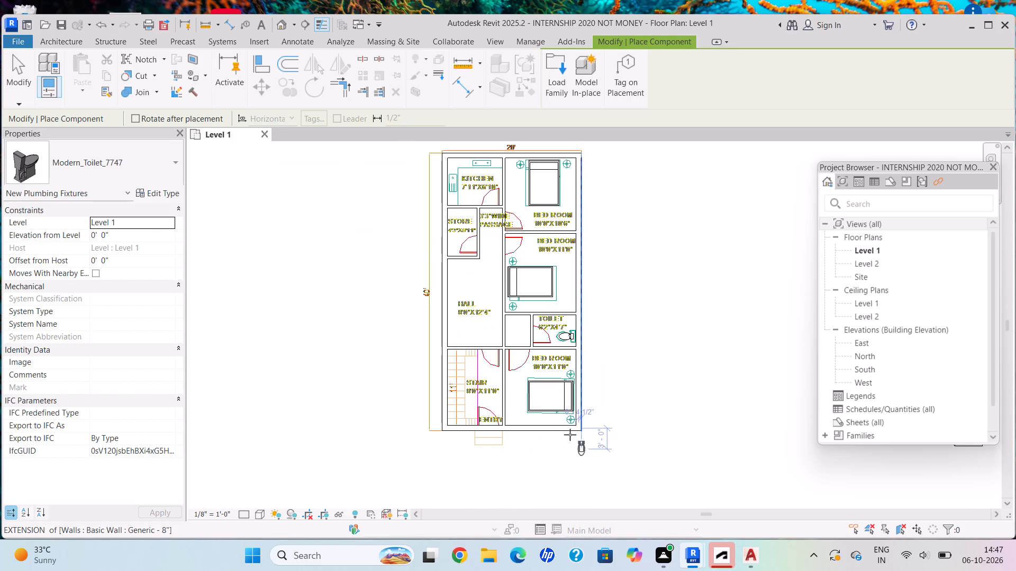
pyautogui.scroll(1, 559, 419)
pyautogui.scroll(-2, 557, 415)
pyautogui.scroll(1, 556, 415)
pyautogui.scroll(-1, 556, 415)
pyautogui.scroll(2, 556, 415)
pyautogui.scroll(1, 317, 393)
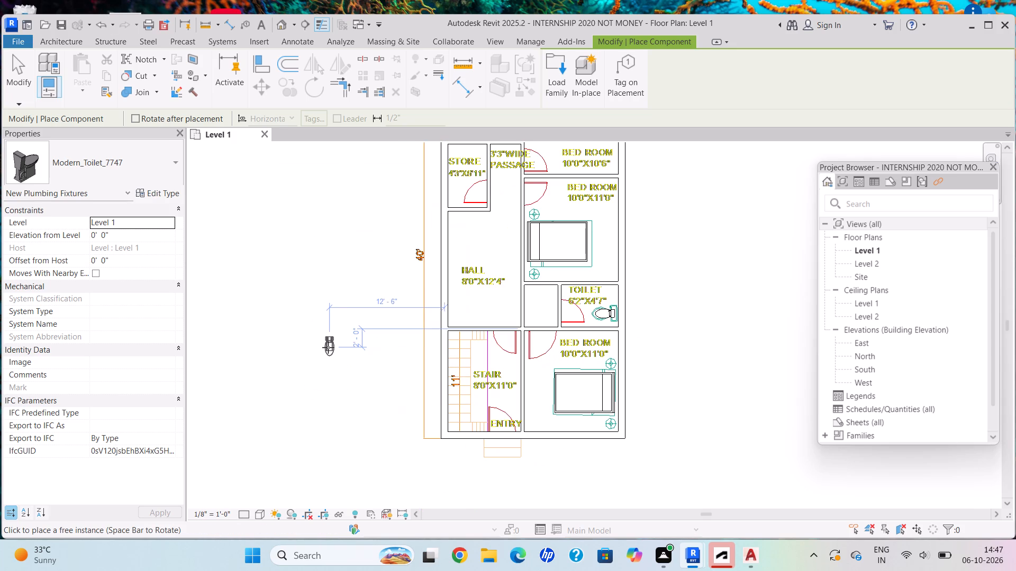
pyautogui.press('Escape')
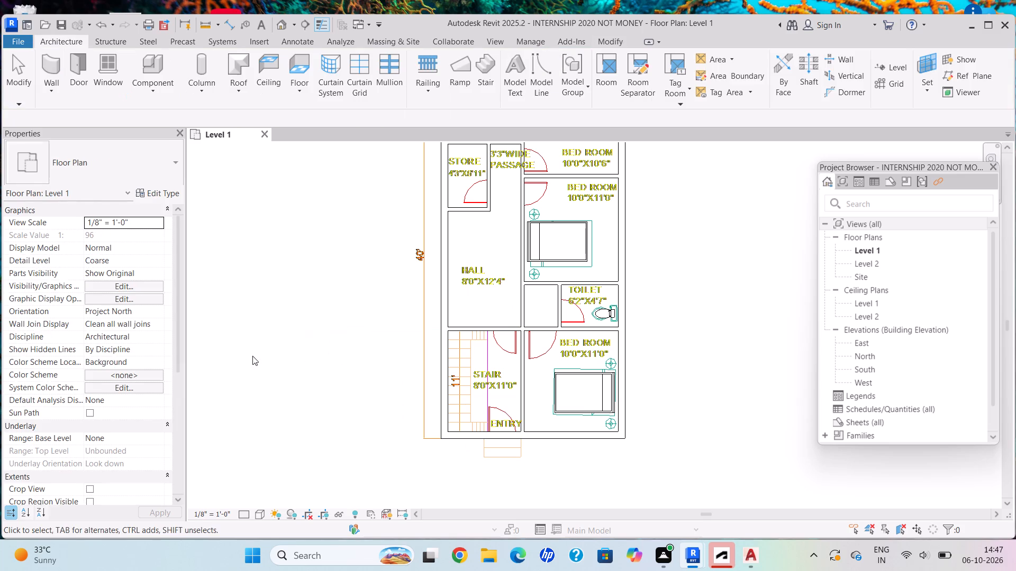
# Examine the Level 1 plan, covering the kitchen, store, passage, hall, bedrooms with beds, toilet, stair and entry.
pyautogui.scroll(-6, 732, 125)
pyautogui.moveTo(716, 135); pyautogui.dragTo(614, 271, button='middle')
pyautogui.scroll(-3, 593, 255)
pyautogui.moveTo(593, 260); pyautogui.dragTo(542, 394, button='middle')
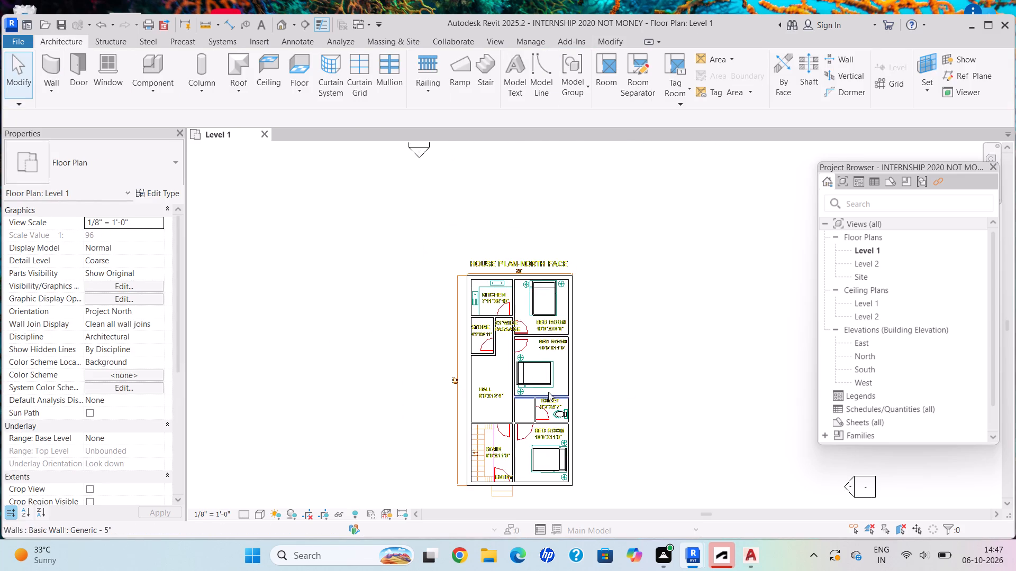
pyautogui.scroll(5, 568, 242)
pyautogui.scroll(1, 539, 359)
pyautogui.moveTo(529, 454); pyautogui.dragTo(588, 282, button='middle')
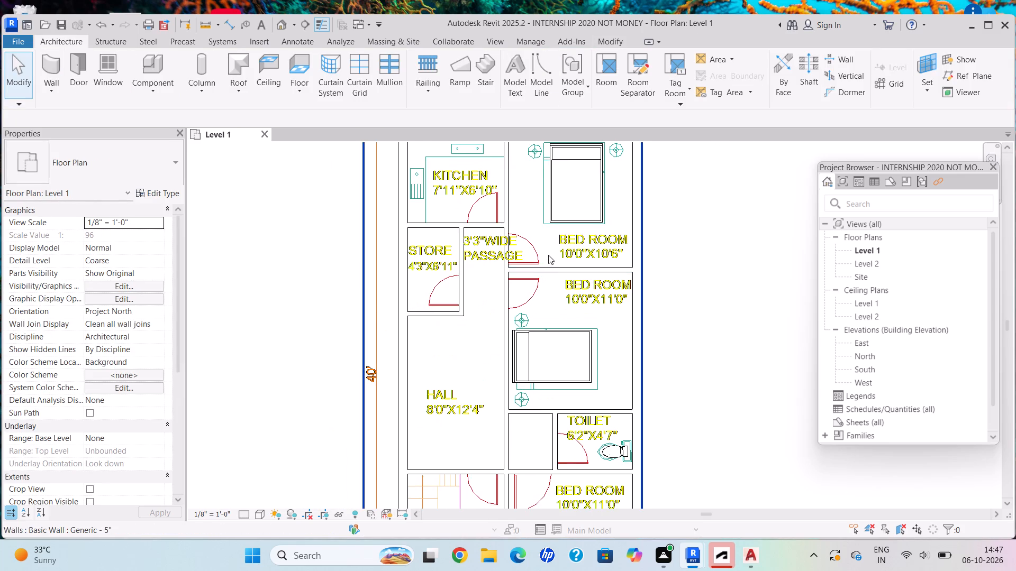
pyautogui.moveTo(549, 254); pyautogui.dragTo(558, 231, button='middle')
pyautogui.scroll(1, 567, 230)
pyautogui.moveTo(529, 191); pyautogui.dragTo(527, 148, button='middle')
pyautogui.scroll(-1, 592, 303)
pyautogui.moveTo(585, 303); pyautogui.dragTo(561, 164, button='middle')
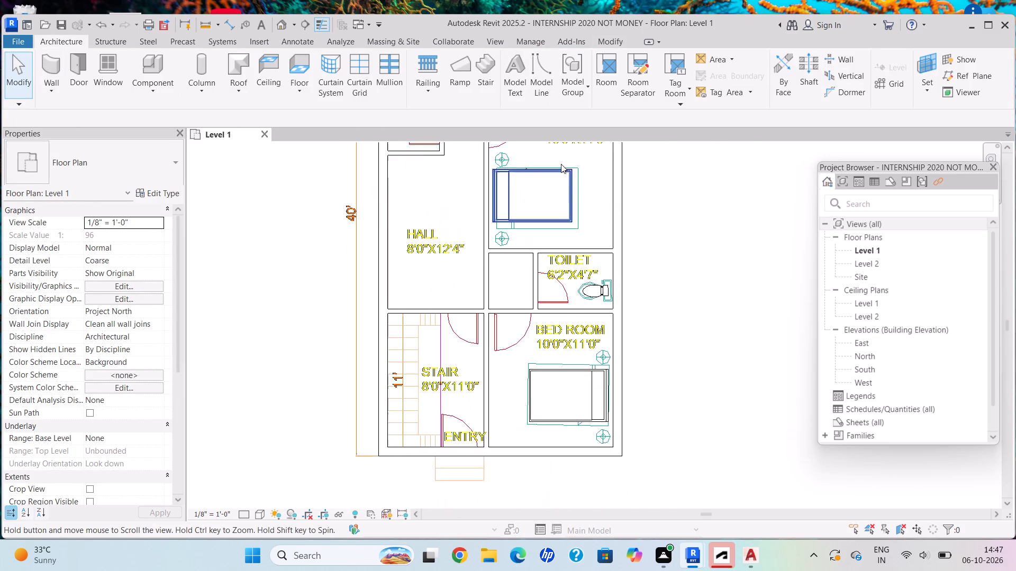
pyautogui.moveTo(561, 164); pyautogui.dragTo(556, 175, button='middle')
pyautogui.scroll(1, 489, 275)
pyautogui.moveTo(519, 281); pyautogui.dragTo(529, 186, button='middle')
pyautogui.scroll(4, 619, 240)
pyautogui.scroll(-1, 624, 240)
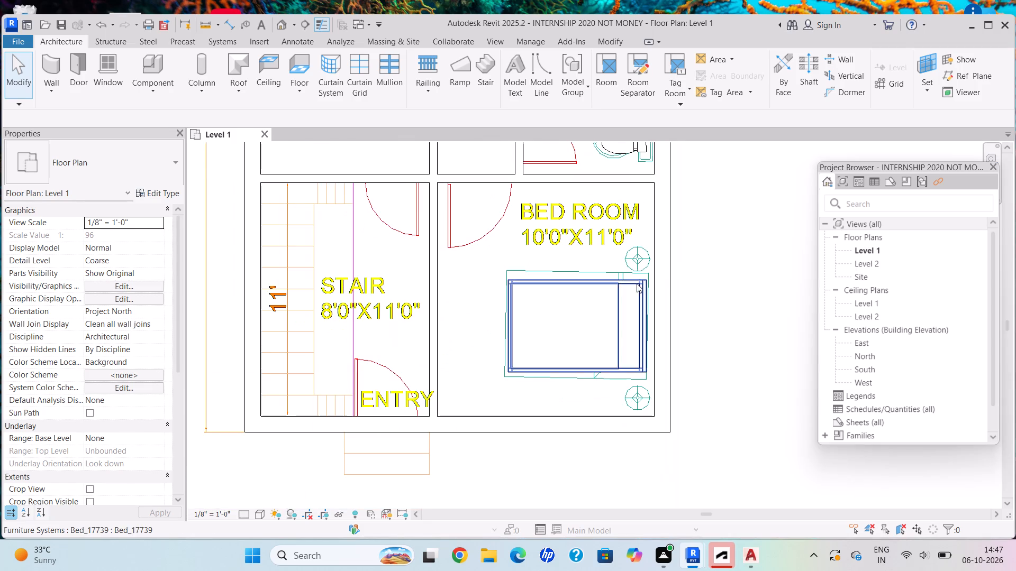
pyautogui.scroll(3, 638, 250)
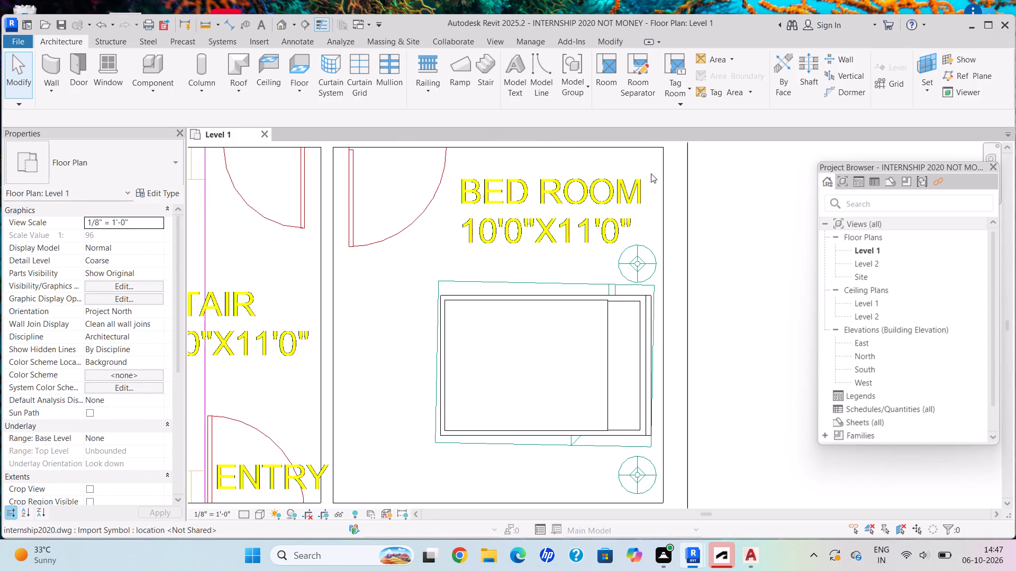
pyautogui.scroll(-2, 632, 220)
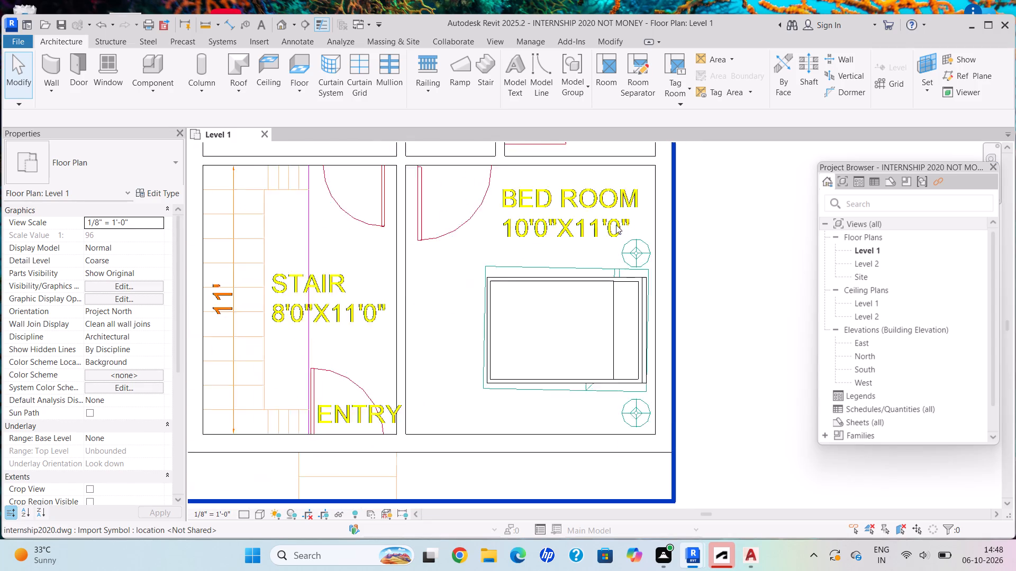
pyautogui.scroll(-3, 616, 225)
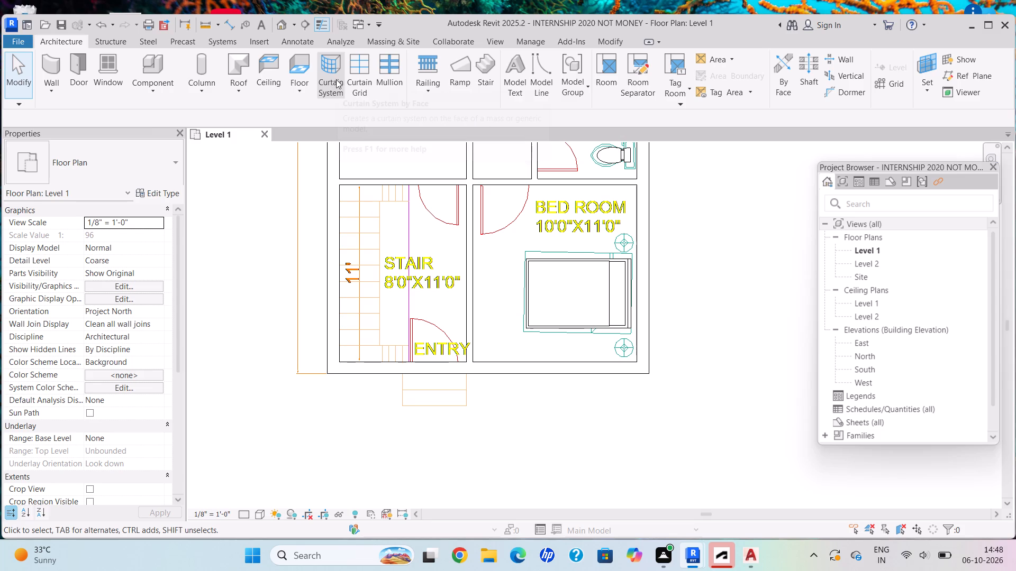
pyautogui.scroll(-5, 519, 180)
pyautogui.moveTo(502, 207); pyautogui.dragTo(504, 217, button='middle')
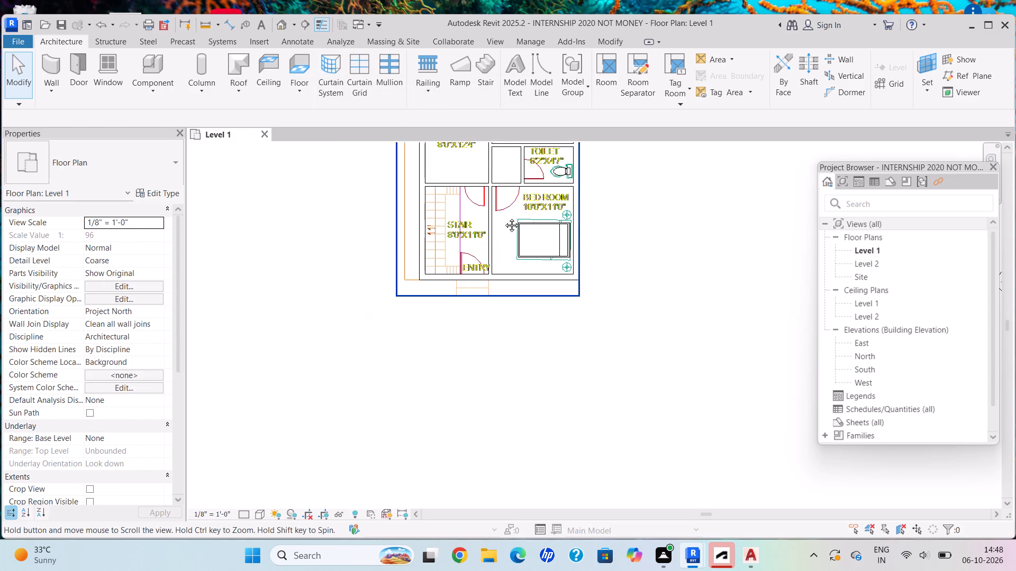
pyautogui.moveTo(504, 217); pyautogui.dragTo(523, 262, button='middle')
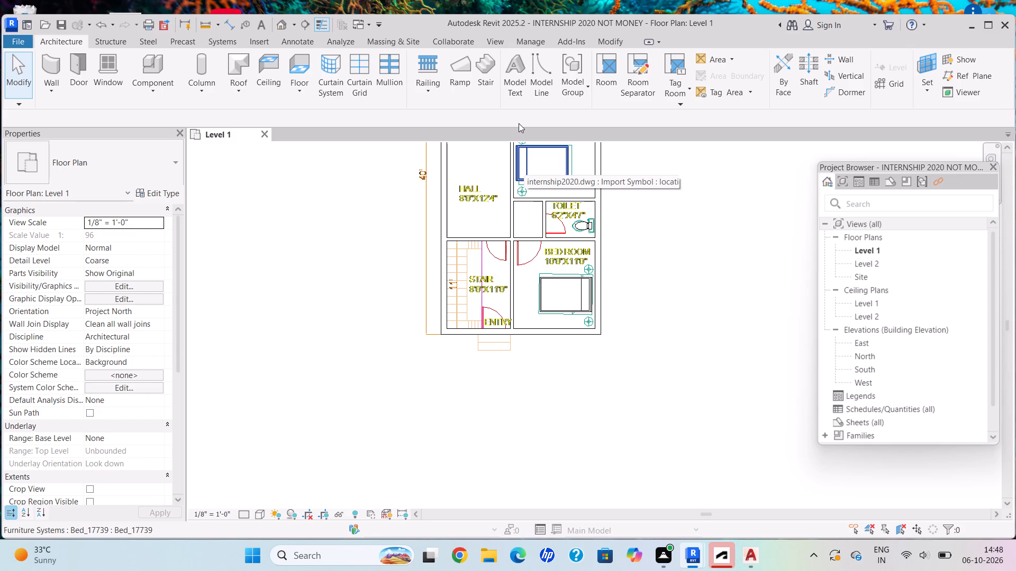
pyautogui.scroll(-3, 403, 382)
pyautogui.scroll(1, 393, 321)
pyautogui.moveTo(393, 319); pyautogui.dragTo(427, 384, button='middle')
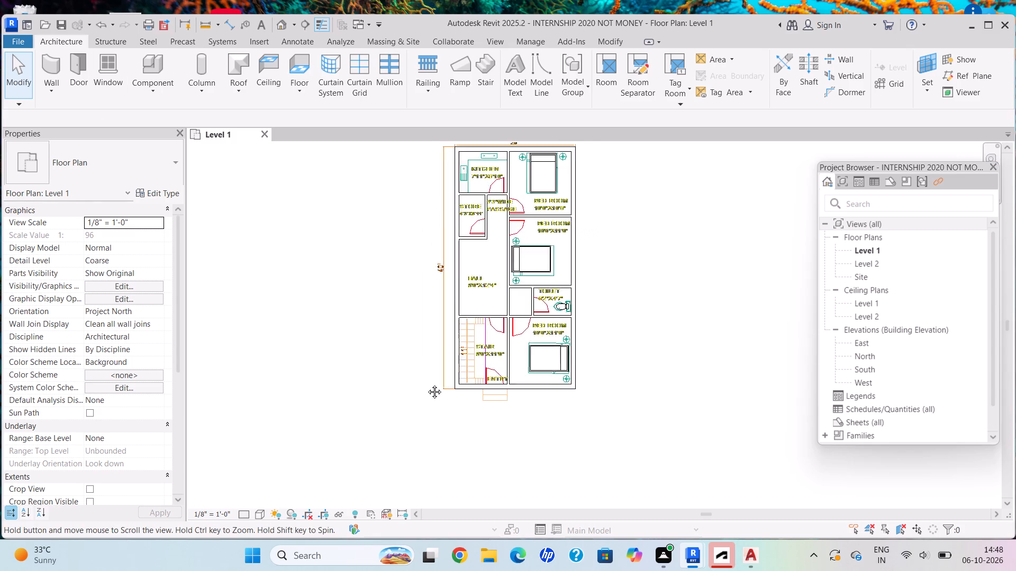
pyautogui.moveTo(427, 384); pyautogui.dragTo(427, 384, button='middle')
pyautogui.moveTo(525, 244); pyautogui.dragTo(548, 343, button='middle')
pyautogui.scroll(5, 579, 366)
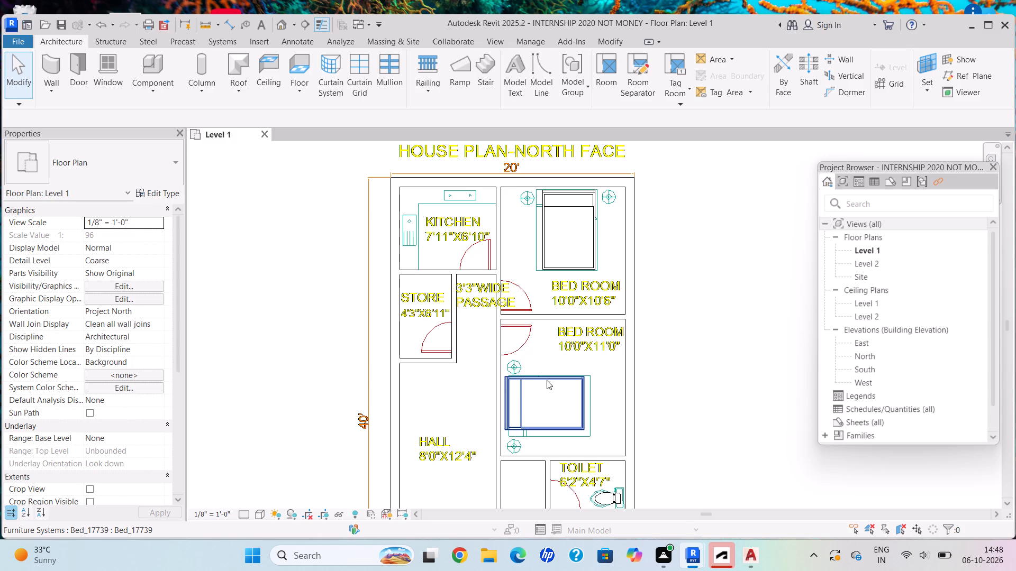
# Close the Licensing Error window.
pyautogui.scroll(-2, 366, 263)
pyautogui.moveTo(575, 375); pyautogui.dragTo(575, 265, button='middle')
pyautogui.scroll(4, 514, 432)
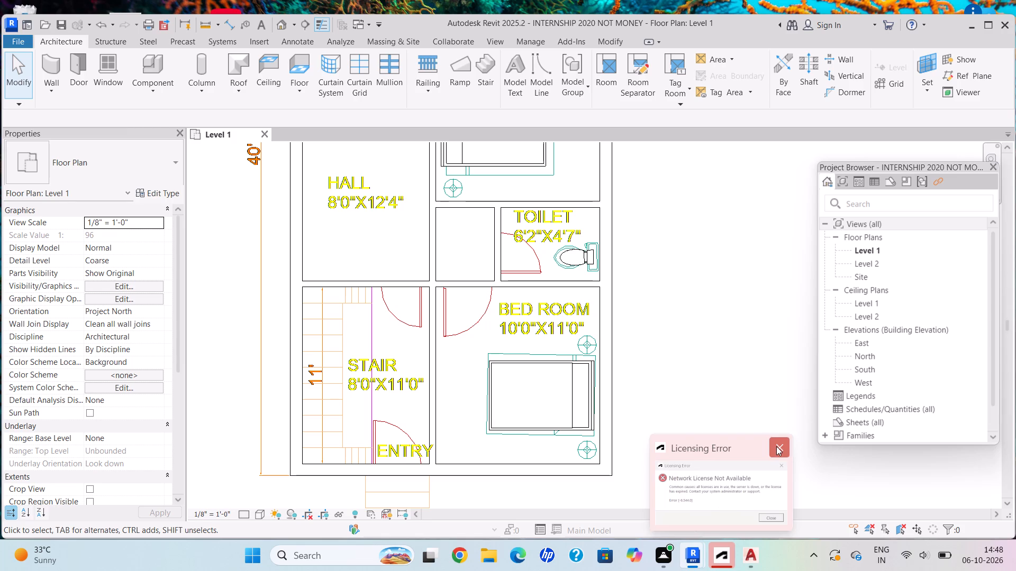
pyautogui.click(776, 446)
# Examine the stair, entry and adjoining 10'0"X11'0" bedroom on the Level 1 plan, along with the steps outside the entry.
pyautogui.scroll(-4, 489, 382)
pyautogui.moveTo(504, 415); pyautogui.dragTo(506, 444, button='middle')
pyautogui.scroll(1, 509, 371)
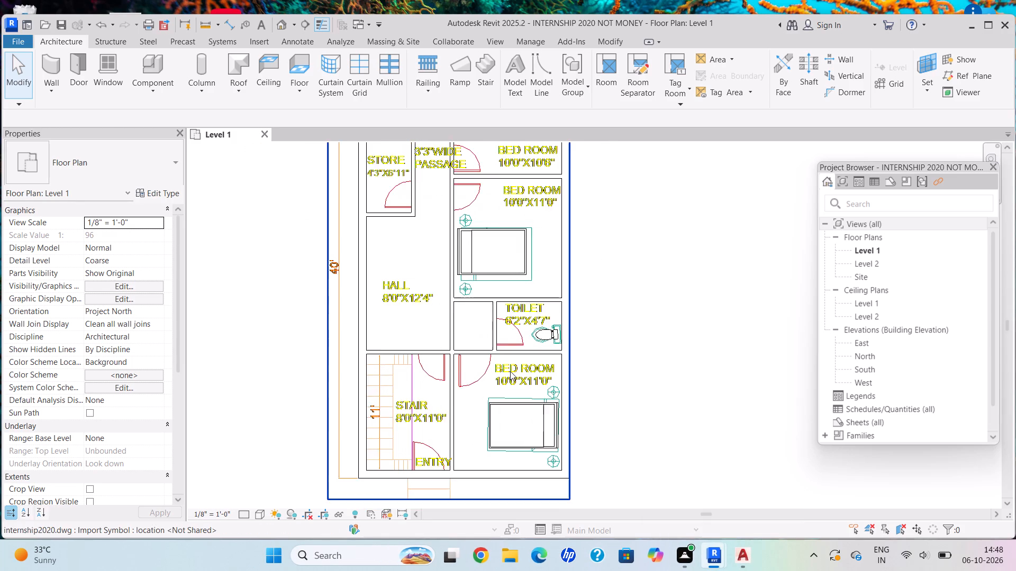
pyautogui.scroll(1, 510, 371)
pyautogui.scroll(-1, 510, 371)
pyautogui.scroll(2, 442, 505)
pyautogui.scroll(-1, 441, 506)
pyautogui.scroll(5, 440, 506)
pyautogui.scroll(-1, 437, 490)
pyautogui.scroll(2, 437, 490)
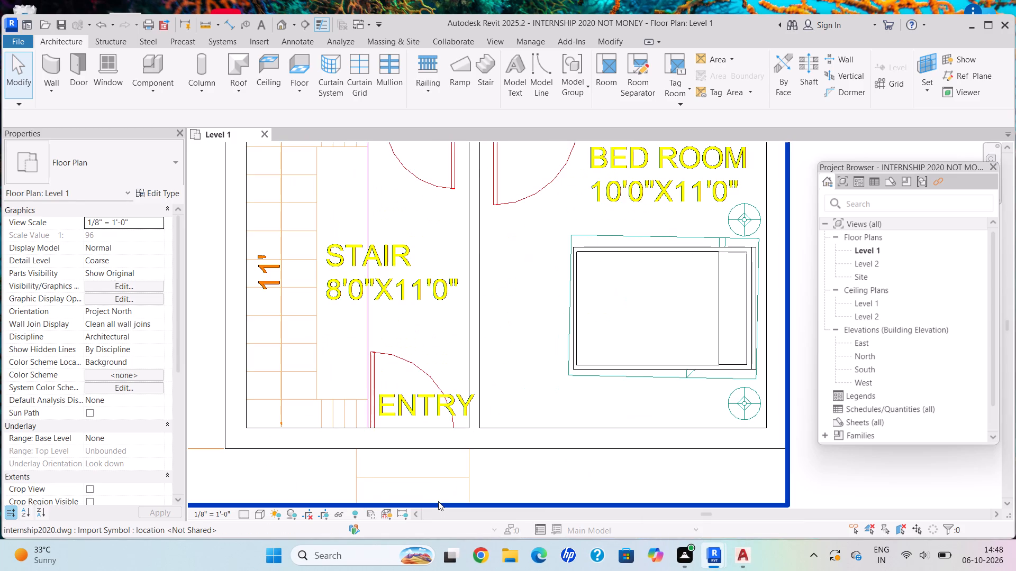
pyautogui.scroll(-1, 438, 501)
pyautogui.scroll(1, 438, 501)
pyautogui.scroll(-5, 438, 501)
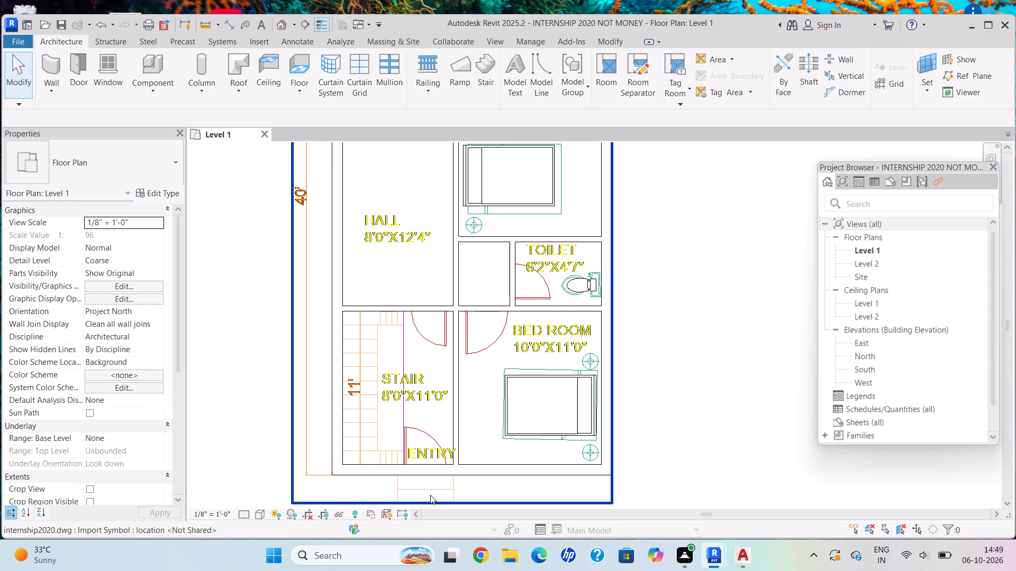
pyautogui.scroll(-6, 430, 495)
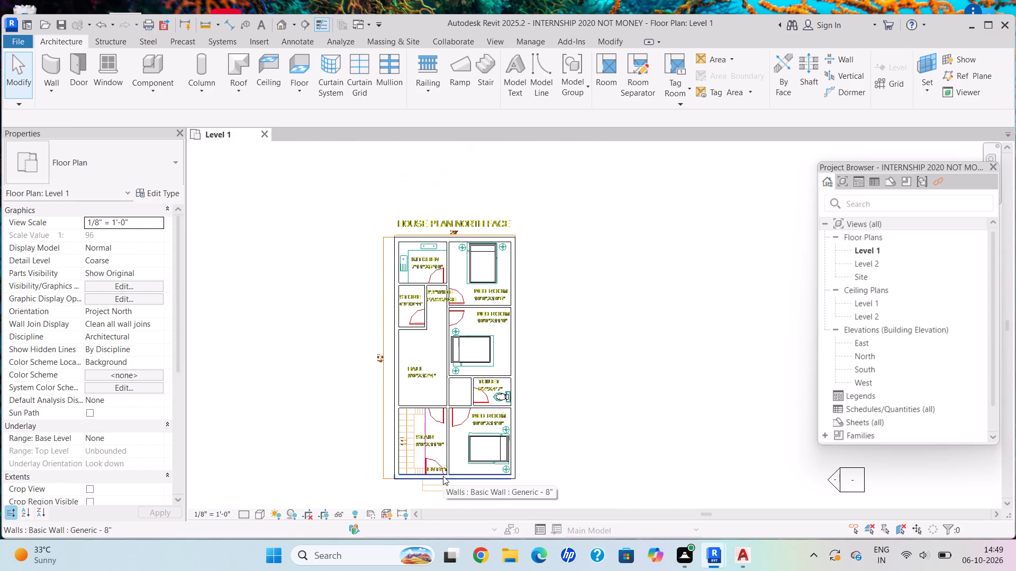
# Examine the STAIR room's linework on the Level 1 plan, including the tread lines, both corner turns, the 11' run and the entry door.
pyautogui.scroll(4, 436, 479)
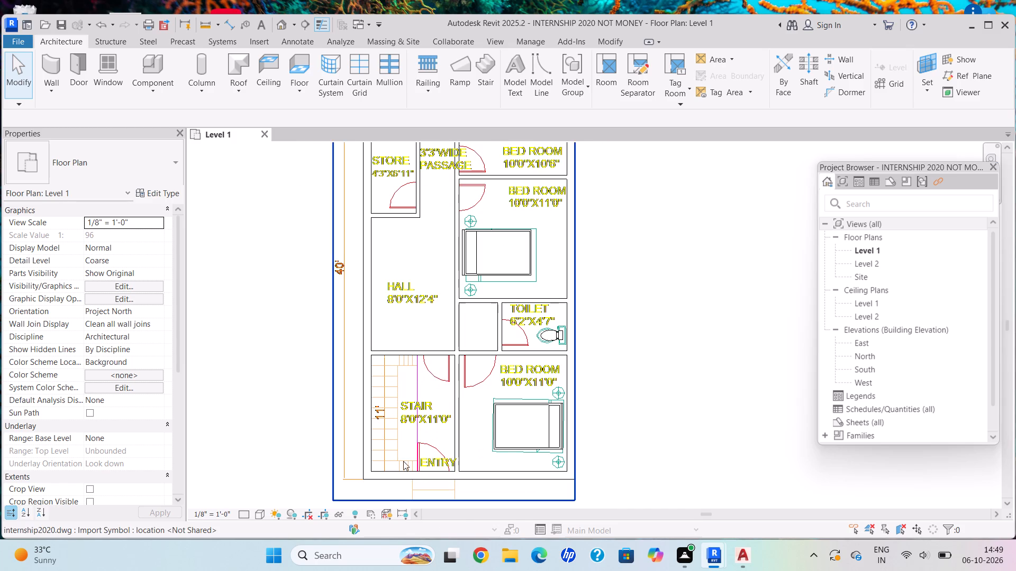
pyautogui.scroll(5, 409, 485)
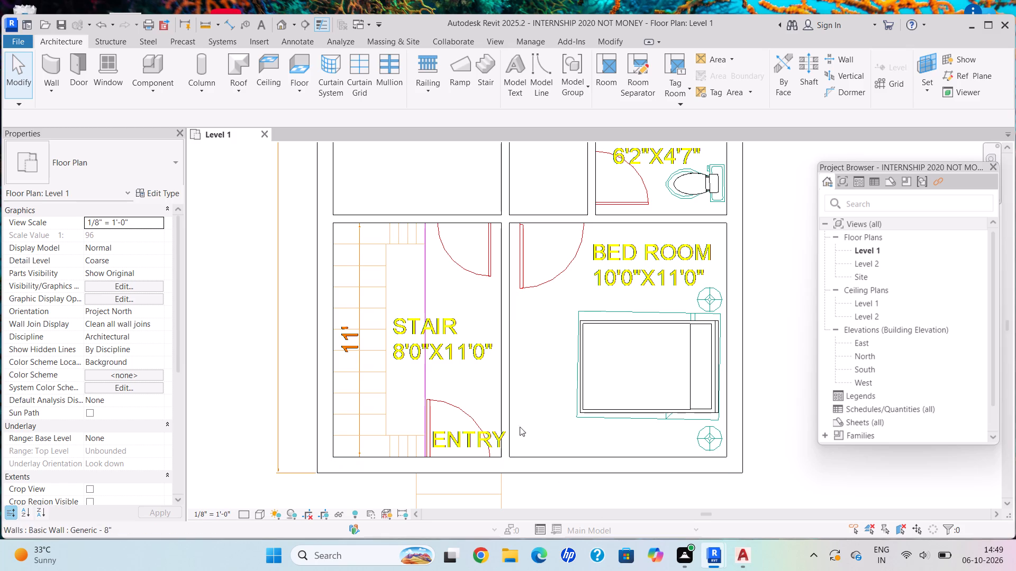
pyautogui.scroll(-5, 415, 344)
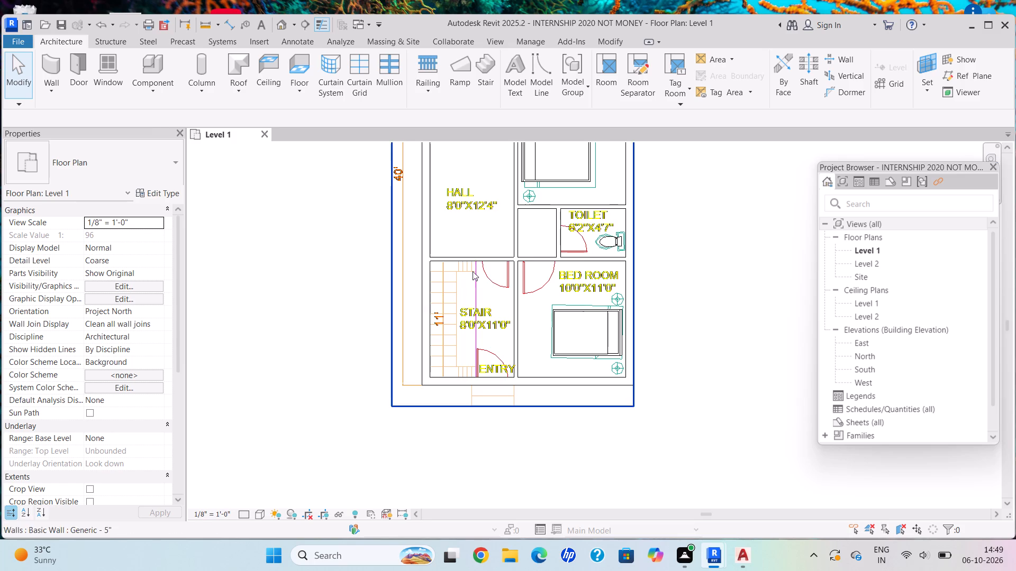
pyautogui.scroll(4, 446, 288)
pyautogui.scroll(1, 471, 427)
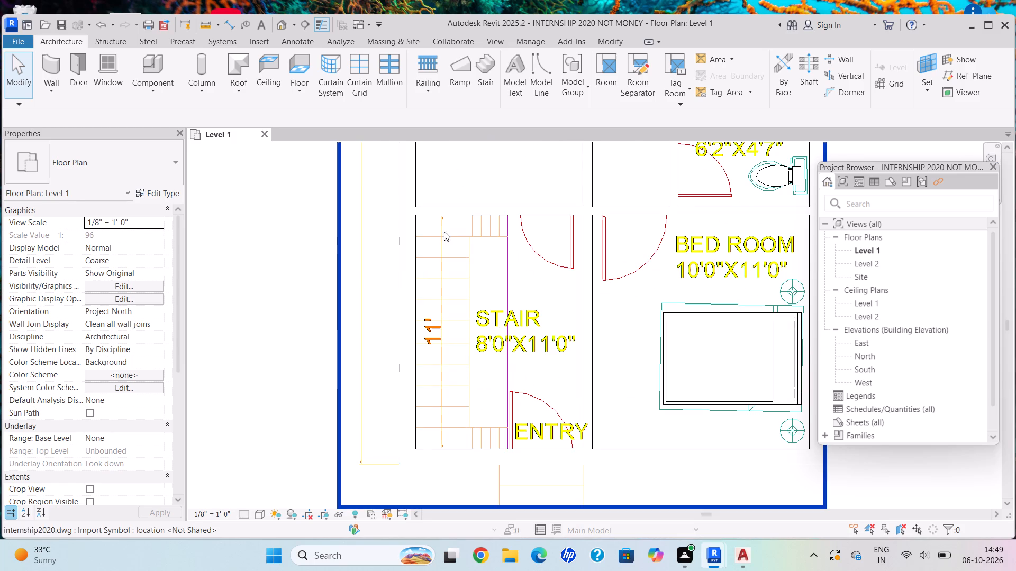
pyautogui.scroll(4, 436, 284)
pyautogui.scroll(-1, 449, 304)
pyautogui.scroll(1, 450, 304)
pyautogui.scroll(-1, 452, 304)
pyautogui.scroll(1, 463, 303)
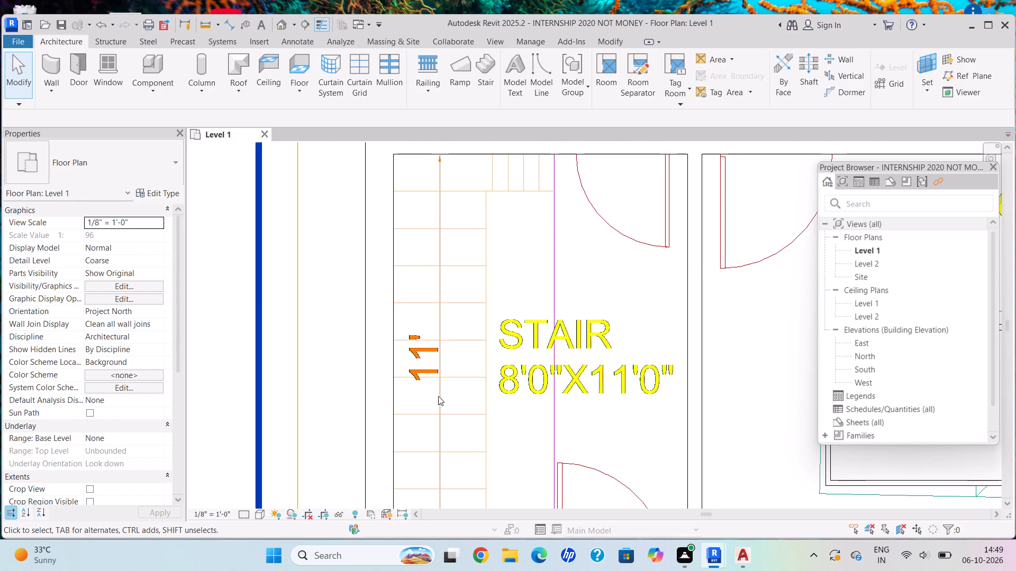
pyautogui.scroll(-3, 438, 397)
pyautogui.moveTo(436, 419); pyautogui.dragTo(279, 337, button='middle')
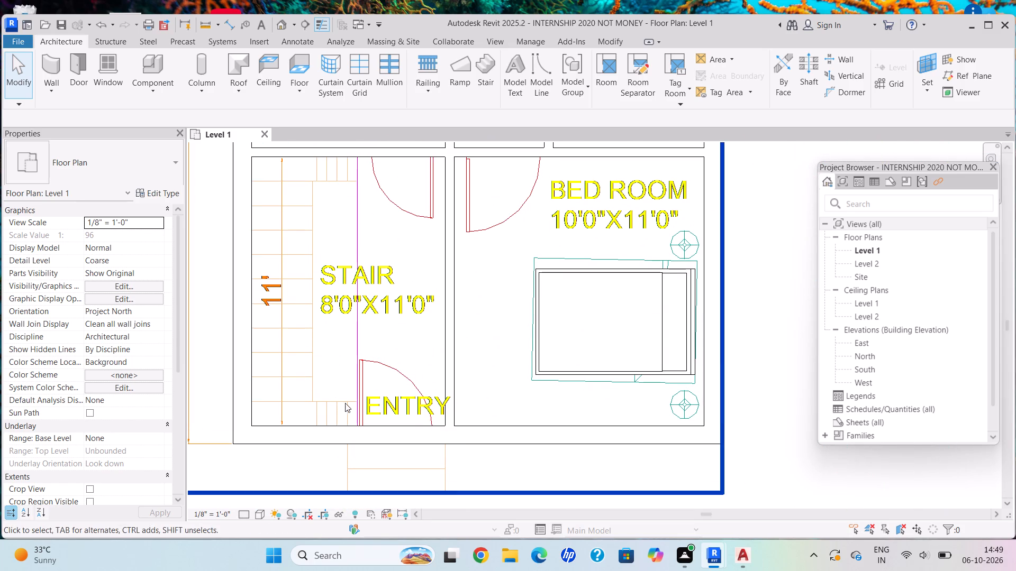
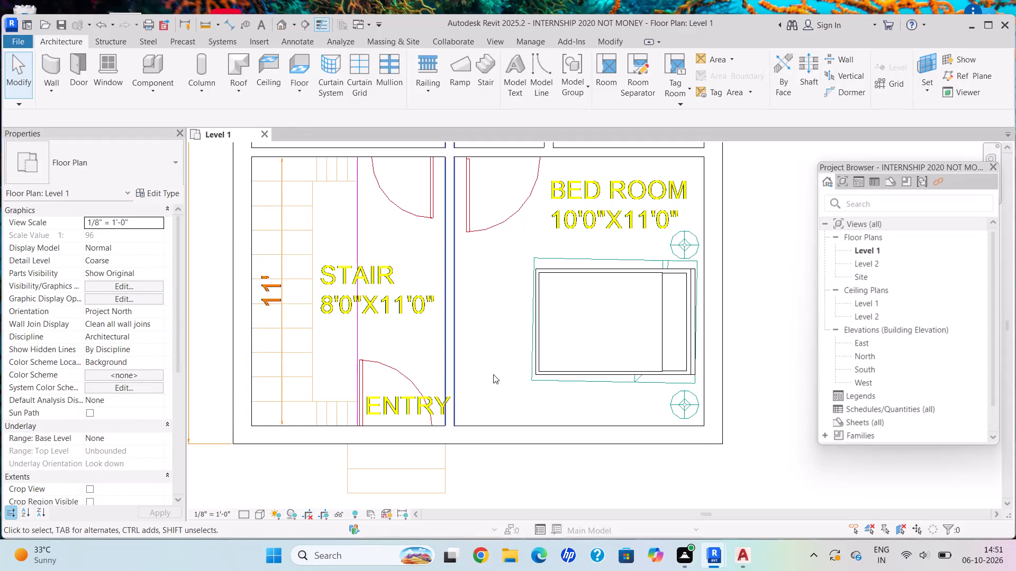
# Examine the Level 1 plan from the stair and entry through the hall, toilet and bedrooms to the kitchen.
pyautogui.scroll(-2, 603, 459)
pyautogui.scroll(1, 606, 462)
pyautogui.scroll(-1, 606, 462)
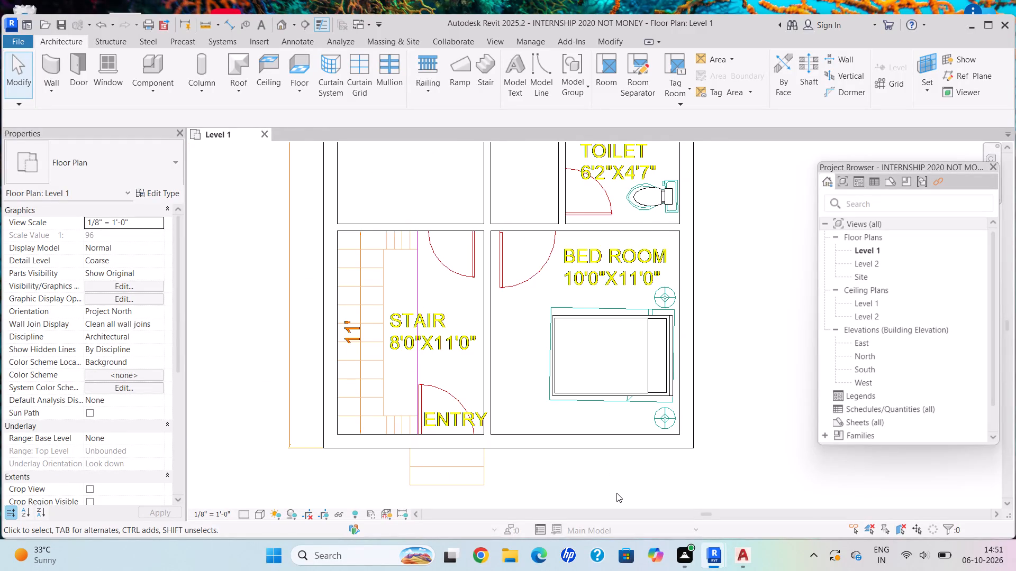
pyautogui.scroll(-1, 616, 493)
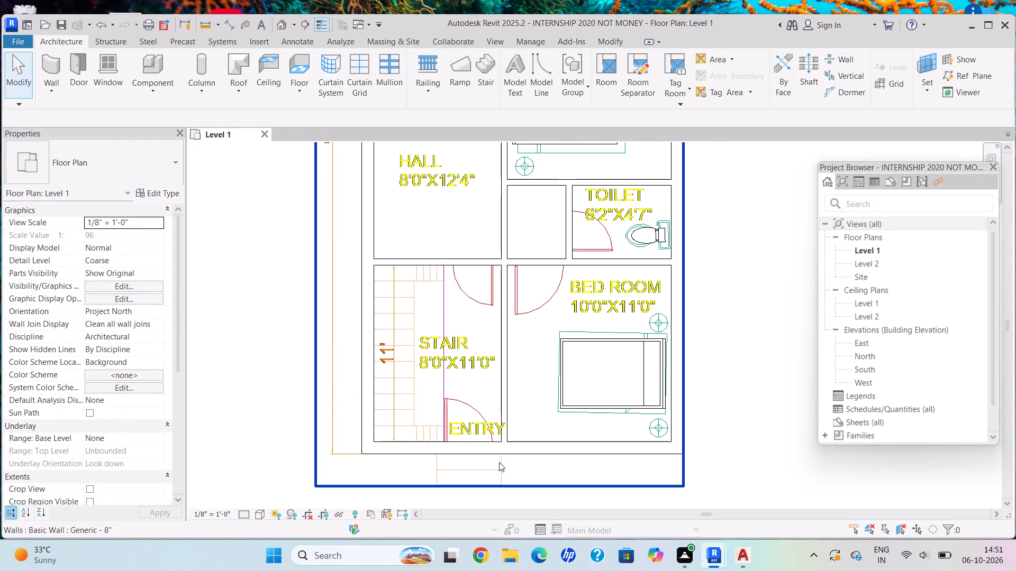
pyautogui.scroll(-3, 411, 387)
pyautogui.moveTo(430, 404); pyautogui.dragTo(461, 442, button='middle')
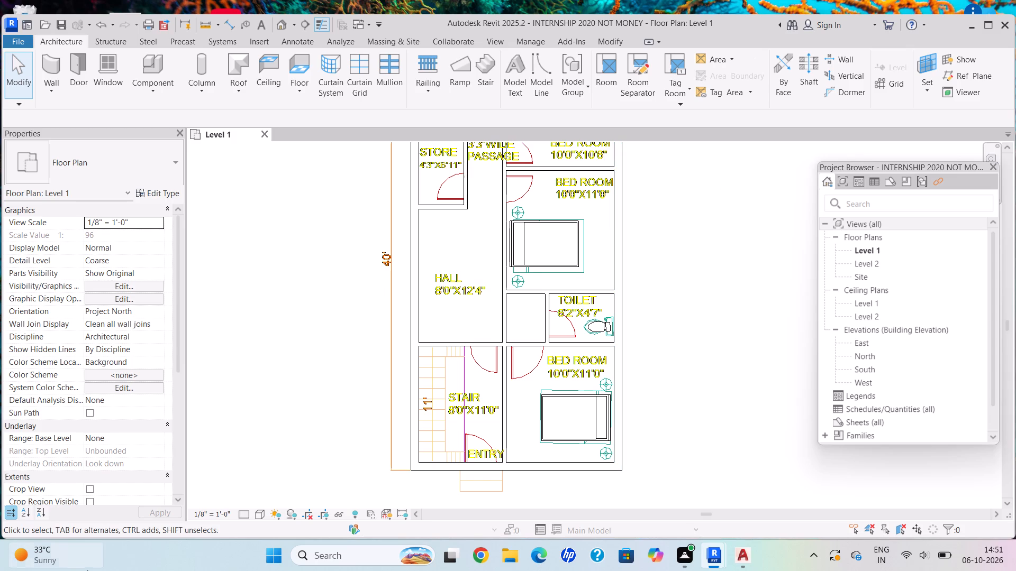
pyautogui.scroll(-1, 424, 438)
pyautogui.moveTo(424, 438); pyautogui.dragTo(367, 466, button='middle')
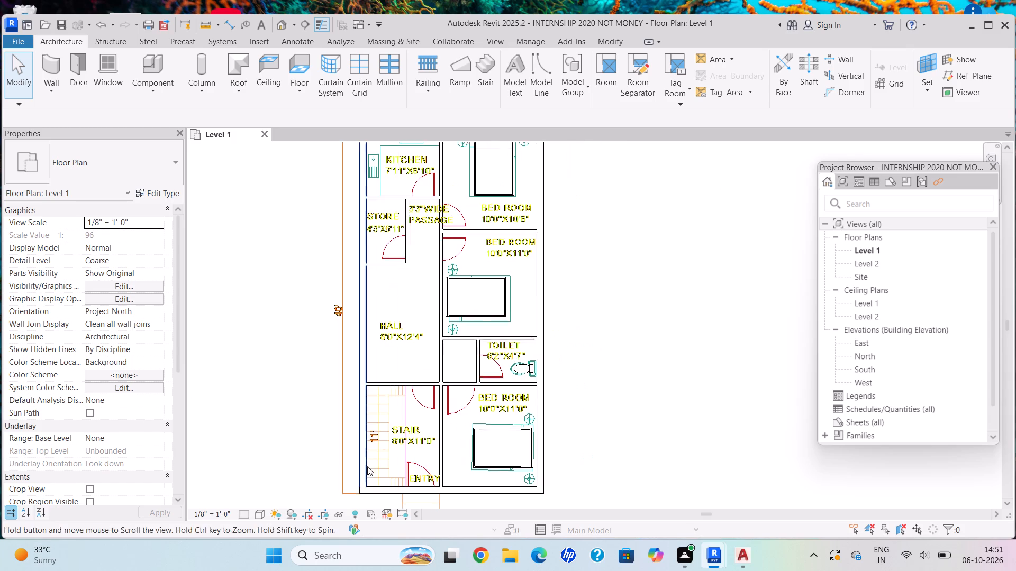
pyautogui.scroll(1, 460, 451)
pyautogui.scroll(-1, 464, 450)
pyautogui.scroll(3, 465, 450)
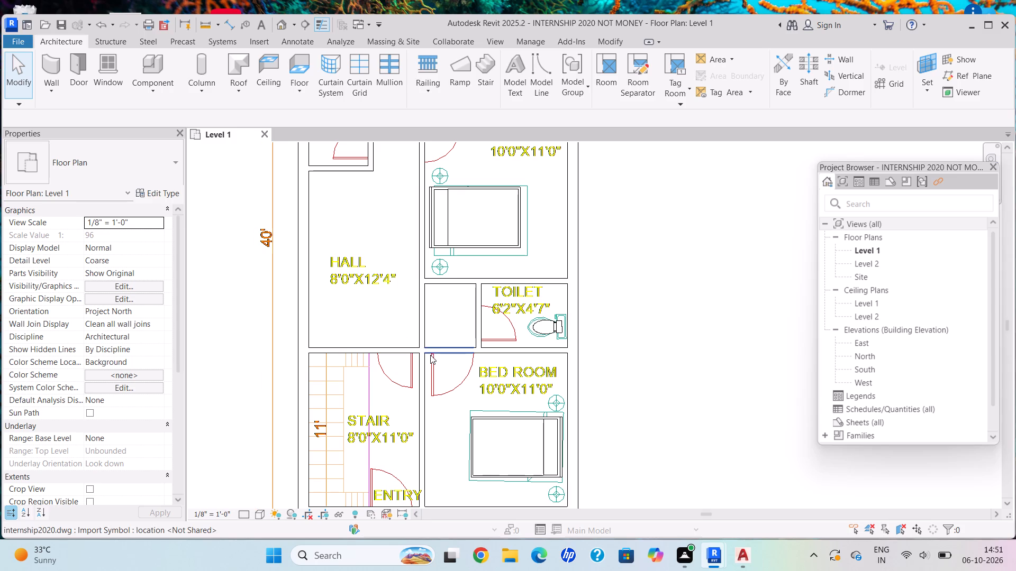
pyautogui.scroll(1, 394, 227)
pyautogui.scroll(-2, 494, 201)
pyautogui.scroll(1, 494, 201)
pyautogui.scroll(-2, 494, 201)
pyautogui.moveTo(492, 205); pyautogui.dragTo(444, 357, button='middle')
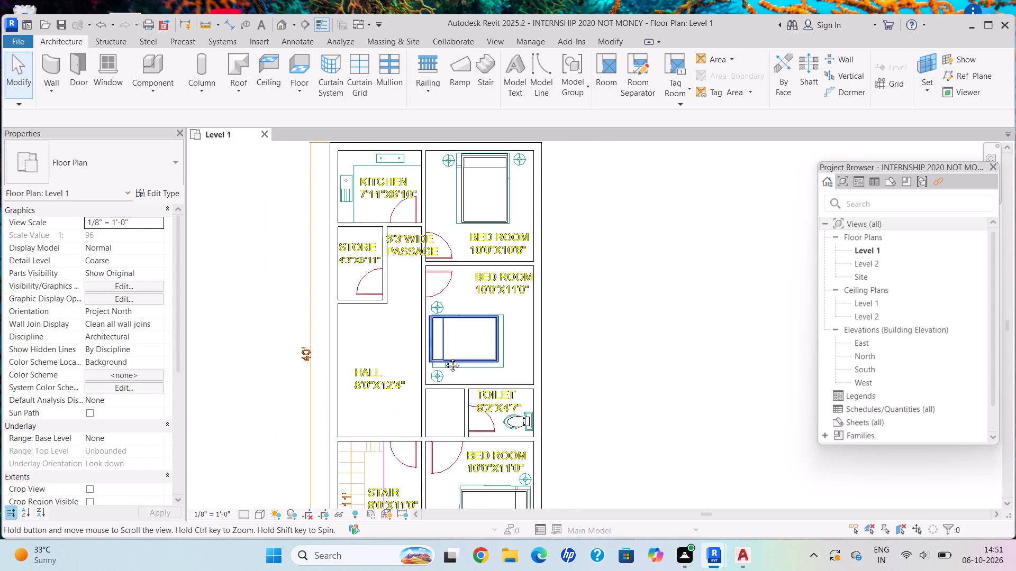
pyautogui.moveTo(444, 357); pyautogui.dragTo(440, 356, button='middle')
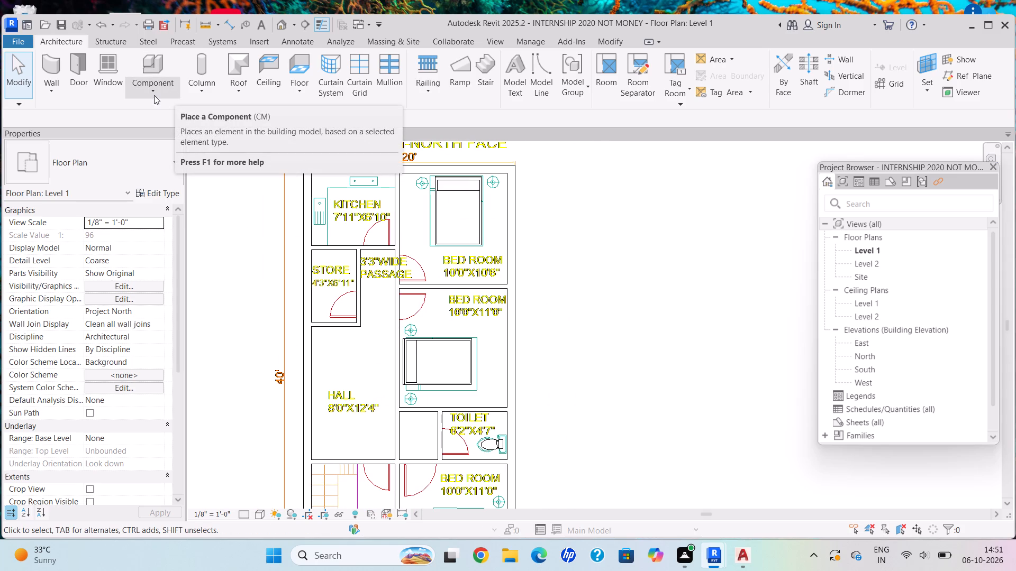
# Create a sketched stair run and draw a straight boundary line about 4'-4" long along the STAIR room's wall shared with the hall.
pyautogui.click(483, 63)
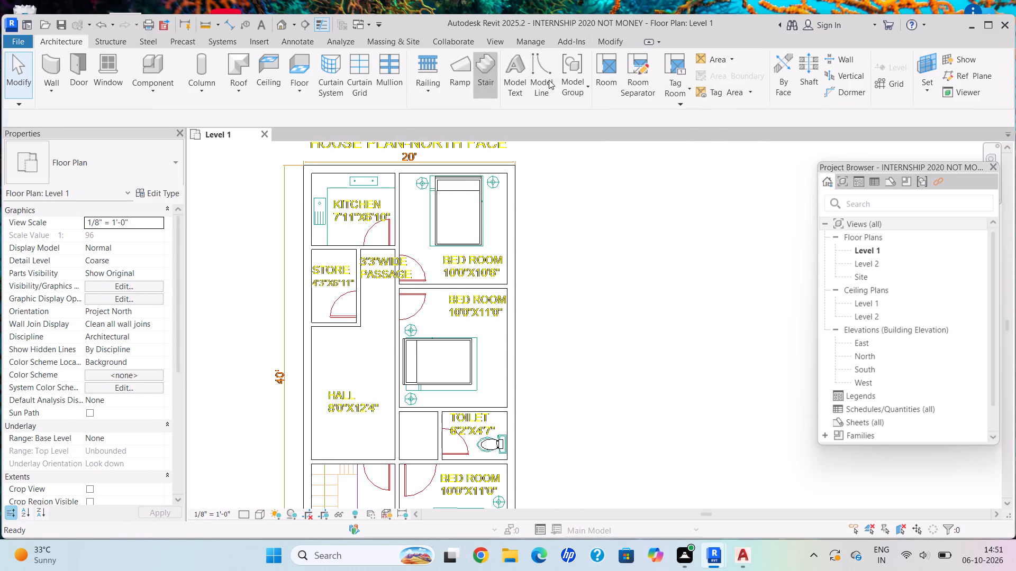
pyautogui.click(600, 65)
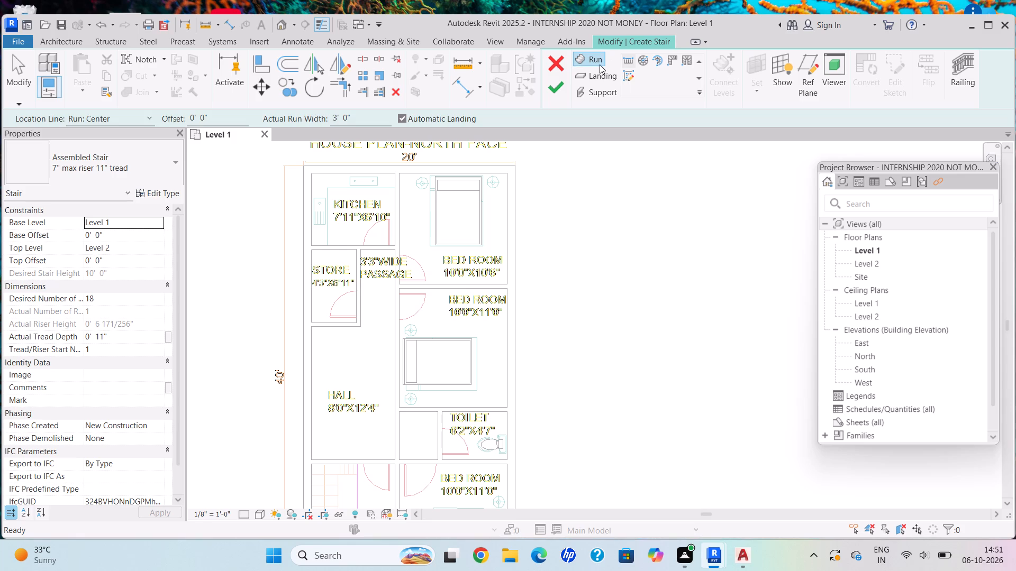
pyautogui.click(635, 72)
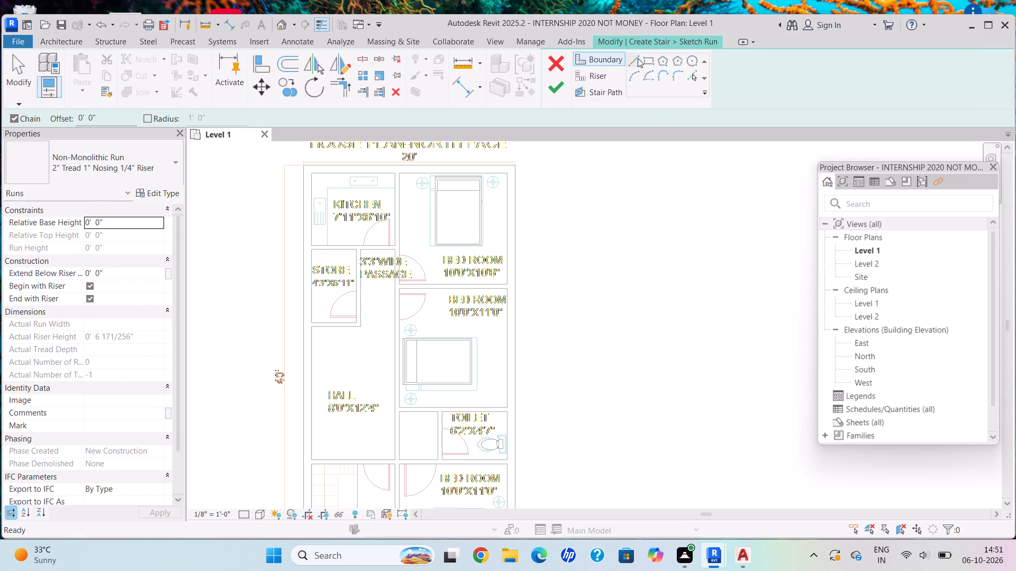
pyautogui.click(634, 58)
pyautogui.moveTo(381, 476); pyautogui.dragTo(429, 324, button='middle')
pyautogui.scroll(1, 386, 335)
pyautogui.scroll(-1, 386, 335)
pyautogui.scroll(1, 386, 335)
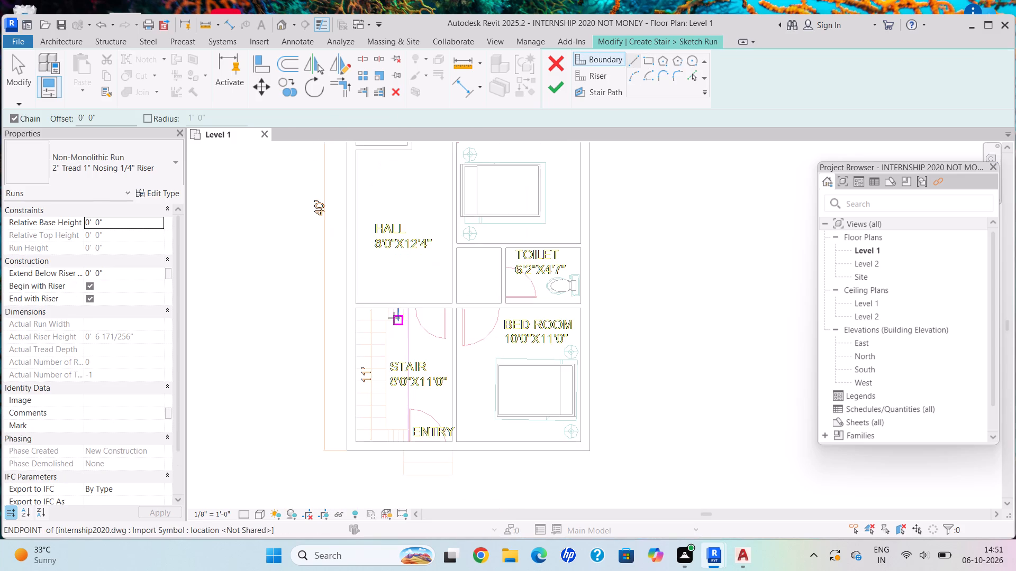
pyautogui.scroll(5, 394, 318)
pyautogui.scroll(1, 452, 309)
pyautogui.scroll(-1, 452, 309)
pyautogui.scroll(5, 452, 309)
pyautogui.scroll(-1, 420, 307)
pyautogui.scroll(1, 419, 307)
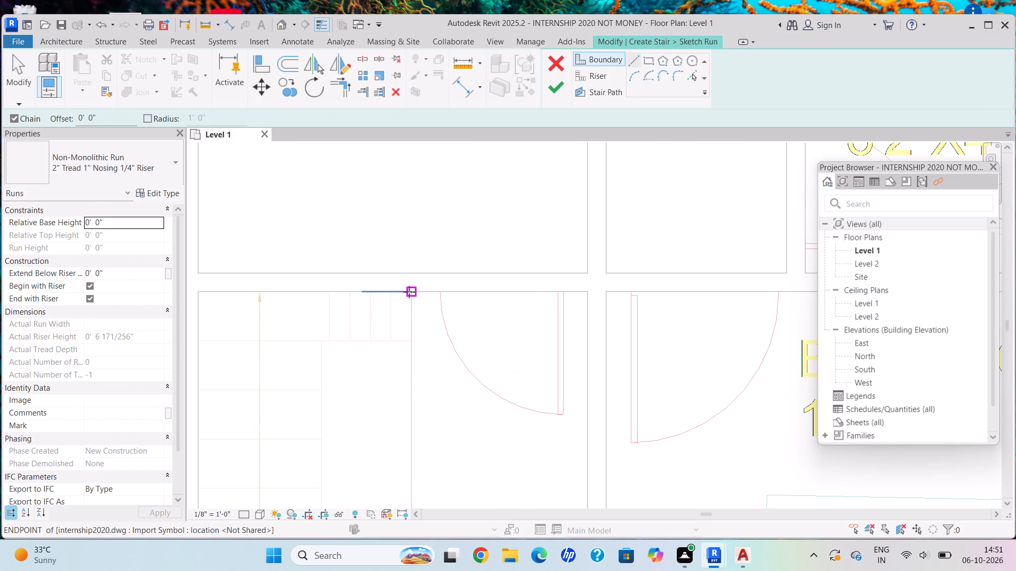
pyautogui.click(408, 292)
pyautogui.moveTo(214, 298); pyautogui.dragTo(283, 318, button='middle')
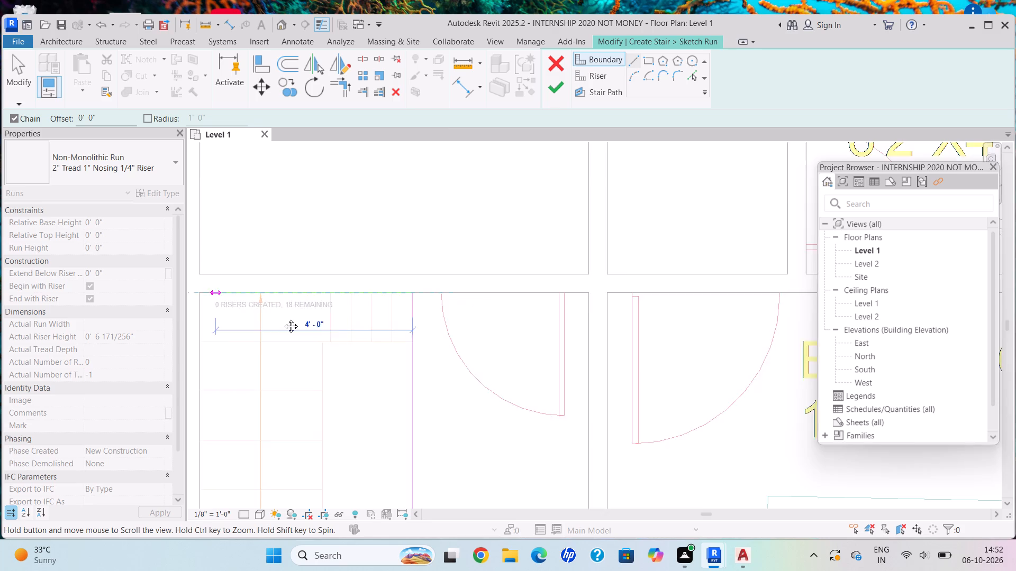
pyautogui.moveTo(283, 318); pyautogui.dragTo(443, 346, button='middle')
pyautogui.click(427, 340)
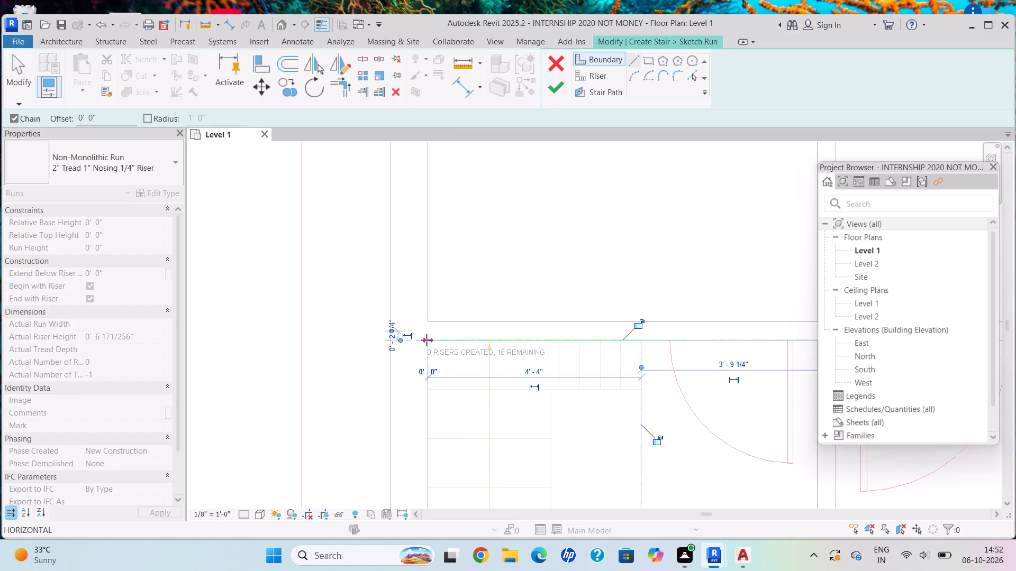
# Continue the outer stair boundary along the STAIR room's exterior side wall and the entry-side wall, ending at the tread linework beside the entry door.
pyautogui.scroll(-1, 461, 477)
pyautogui.scroll(1, 461, 477)
pyautogui.scroll(-1, 461, 477)
pyautogui.moveTo(459, 472); pyautogui.dragTo(375, 199, button='middle')
pyautogui.scroll(-2, 429, 441)
pyautogui.moveTo(429, 445); pyautogui.dragTo(386, 165, button='middle')
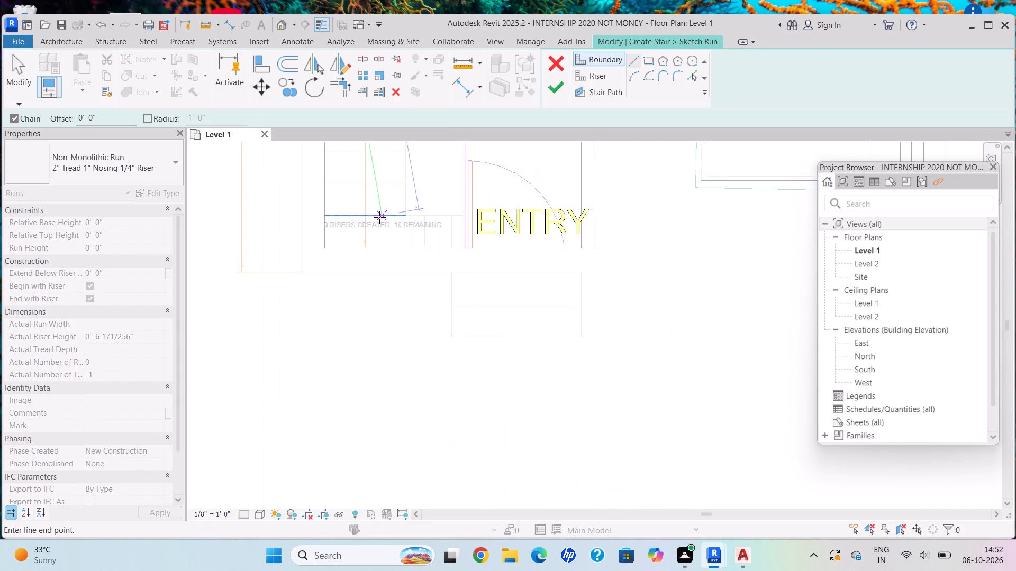
pyautogui.click(325, 250)
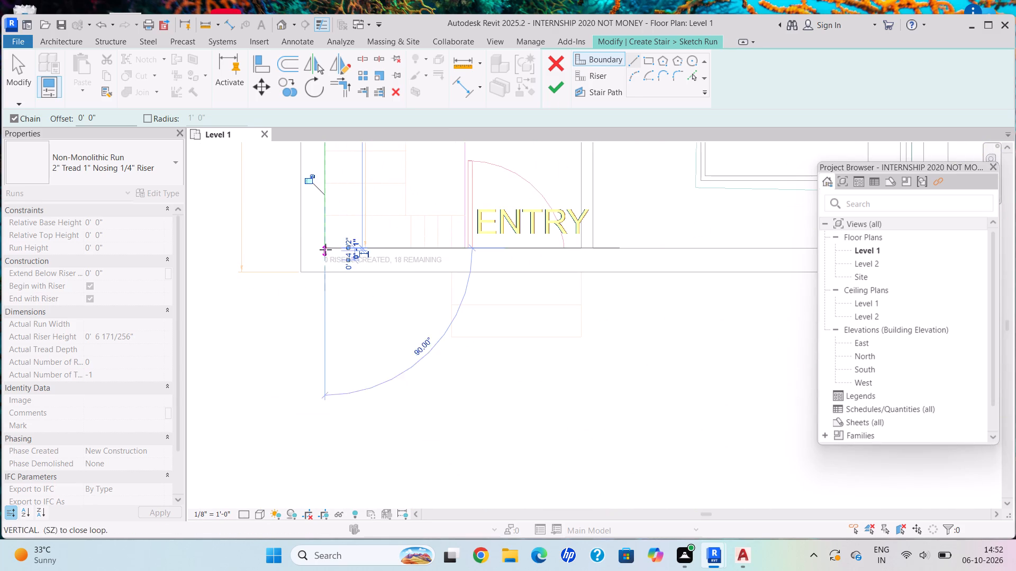
pyautogui.scroll(8, 461, 238)
pyautogui.scroll(-1, 467, 236)
pyautogui.scroll(5, 464, 270)
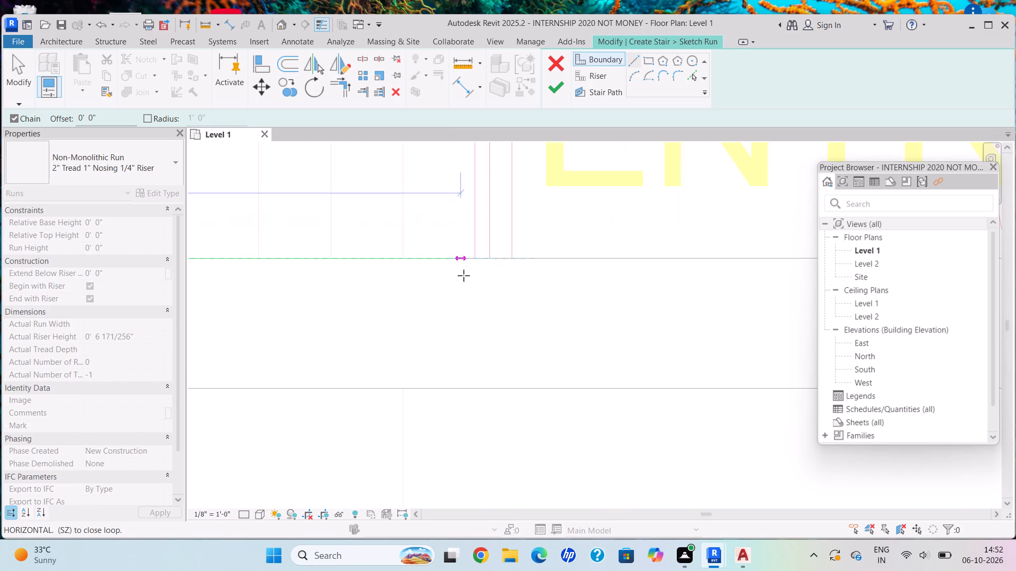
pyautogui.scroll(-1, 485, 225)
pyautogui.moveTo(485, 225); pyautogui.dragTo(509, 407, button='middle')
pyautogui.scroll(1, 485, 225)
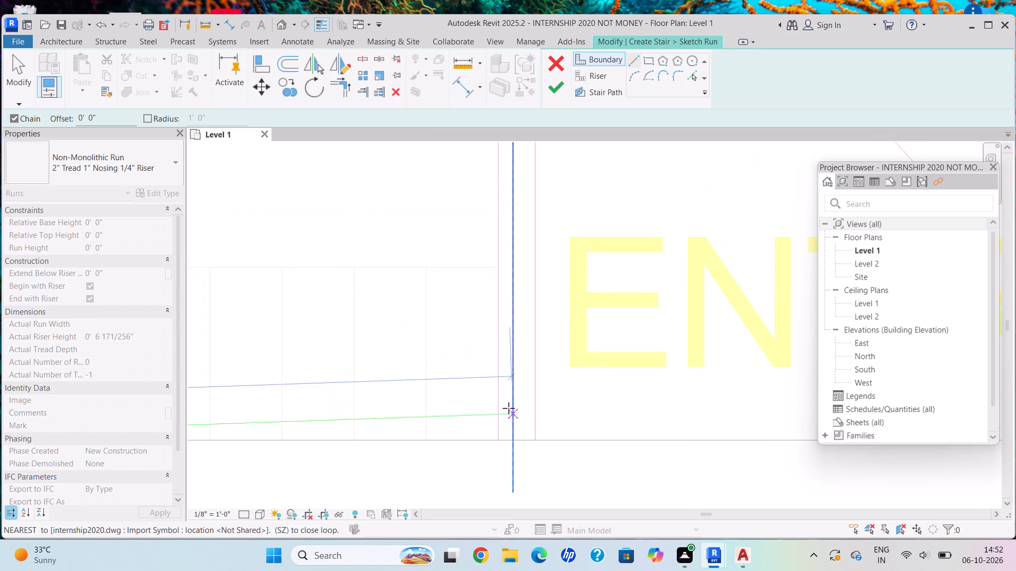
pyautogui.click(498, 440)
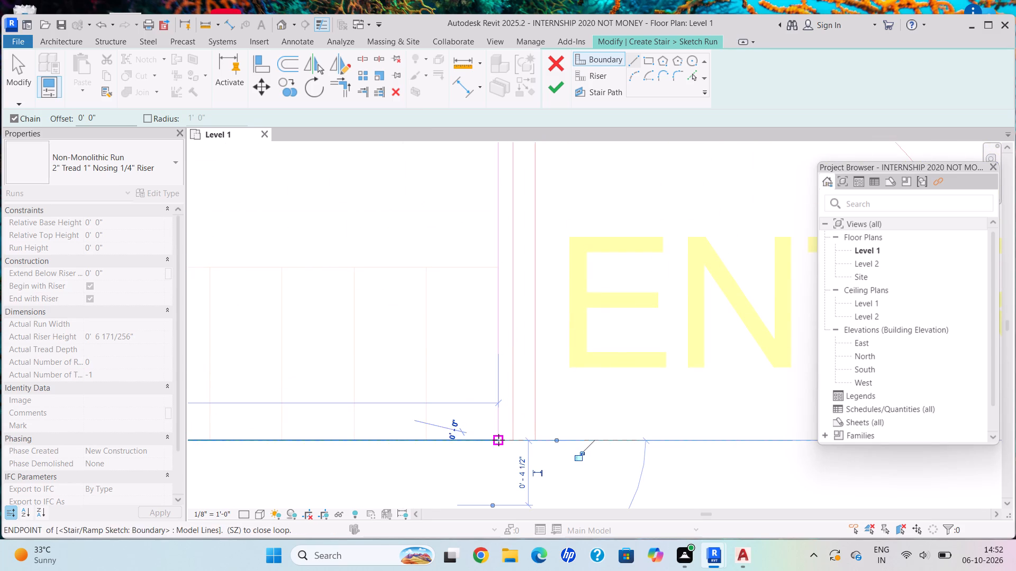
pyautogui.press('Escape')
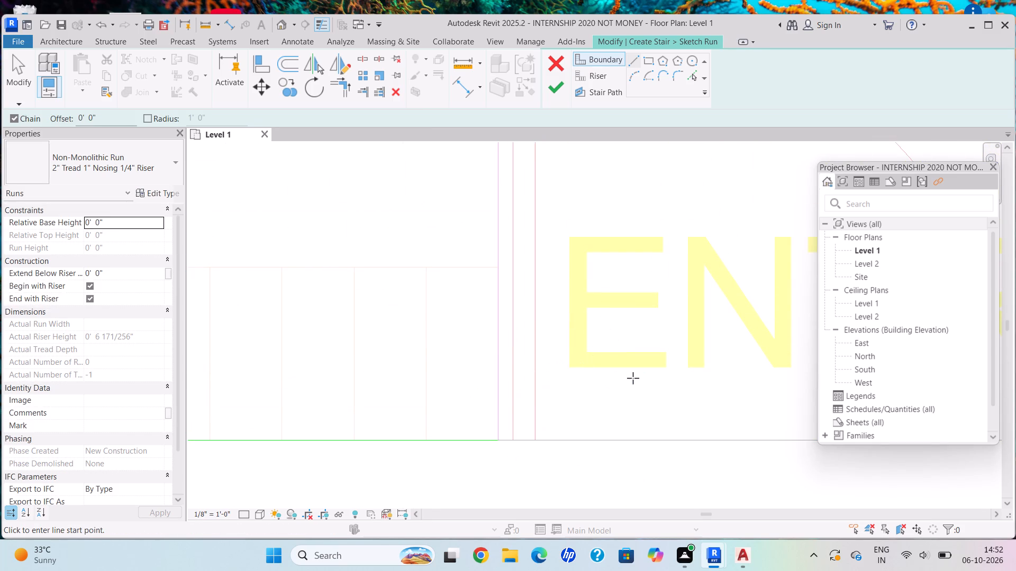
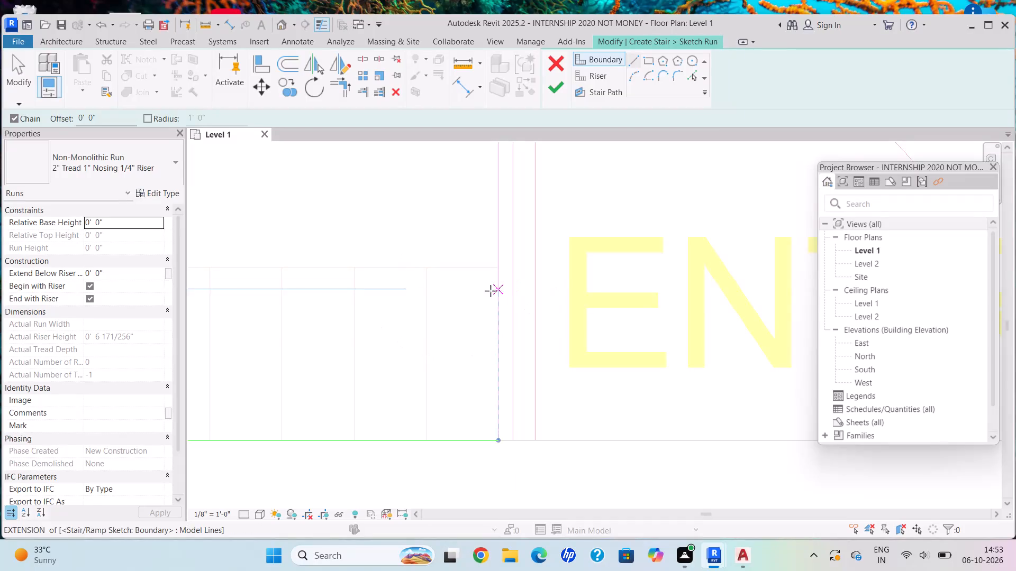
# Start the inner stair boundary with a line about 1'-10" long along the tread linework edge, parallel to the hall-side boundary.
pyautogui.scroll(-7, 491, 291)
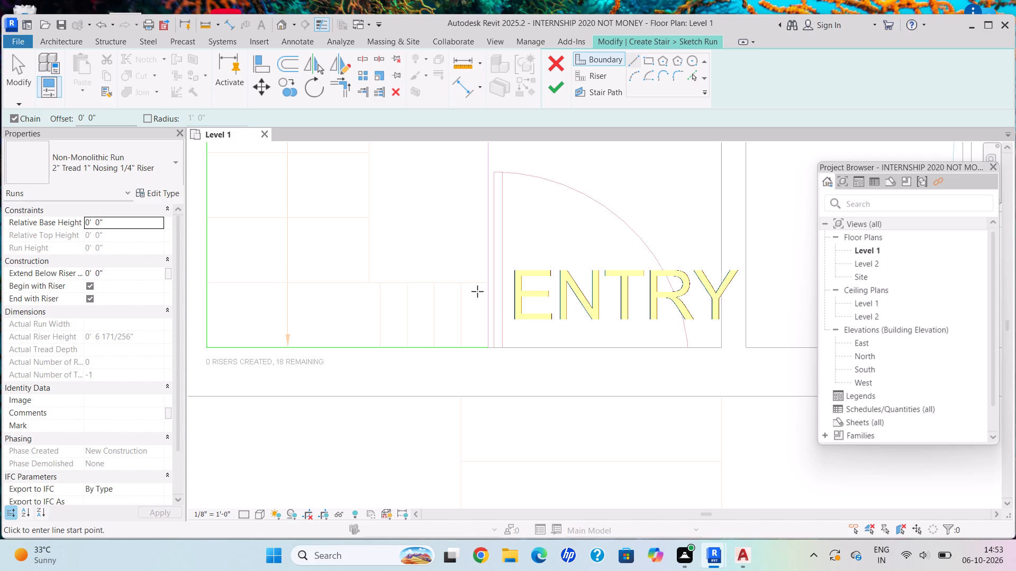
pyautogui.scroll(-3, 89, 355)
pyautogui.scroll(-2, 325, 260)
pyautogui.scroll(1, 339, 271)
pyautogui.scroll(-2, 339, 271)
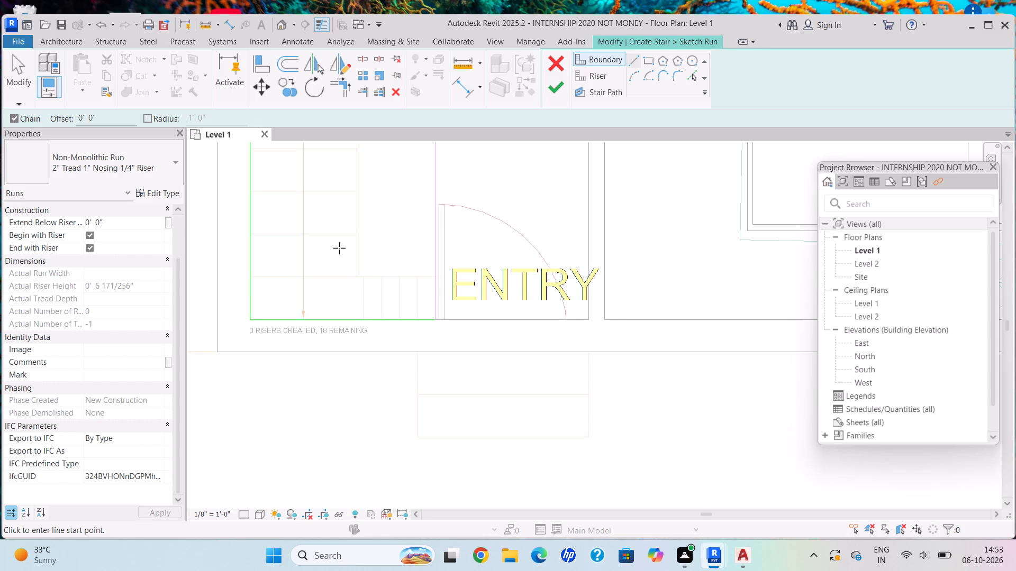
pyautogui.moveTo(586, 301); pyautogui.dragTo(523, 384, button='middle')
pyautogui.scroll(-1, 513, 384)
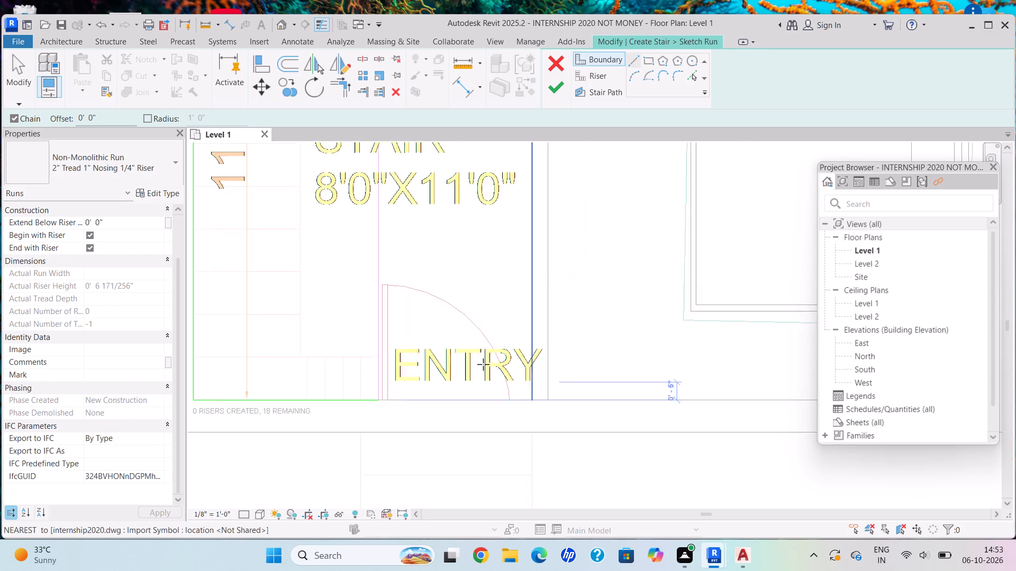
pyautogui.scroll(-3, 362, 354)
pyautogui.moveTo(362, 354); pyautogui.dragTo(487, 410, button='middle')
pyautogui.scroll(3, 439, 229)
pyautogui.scroll(-1, 444, 200)
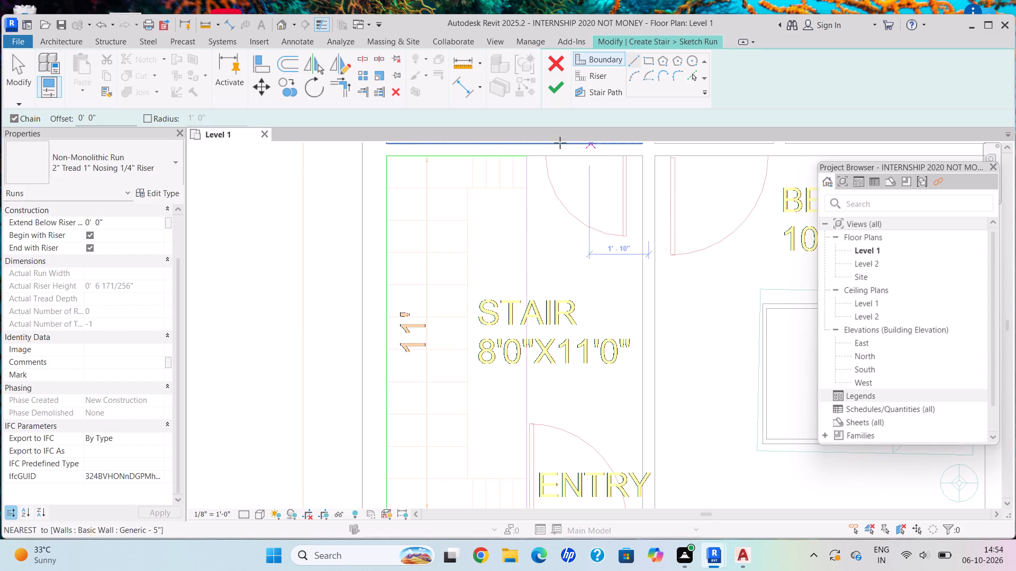
pyautogui.scroll(-4, 384, 118)
pyautogui.moveTo(530, 317); pyautogui.dragTo(527, 326, button='middle')
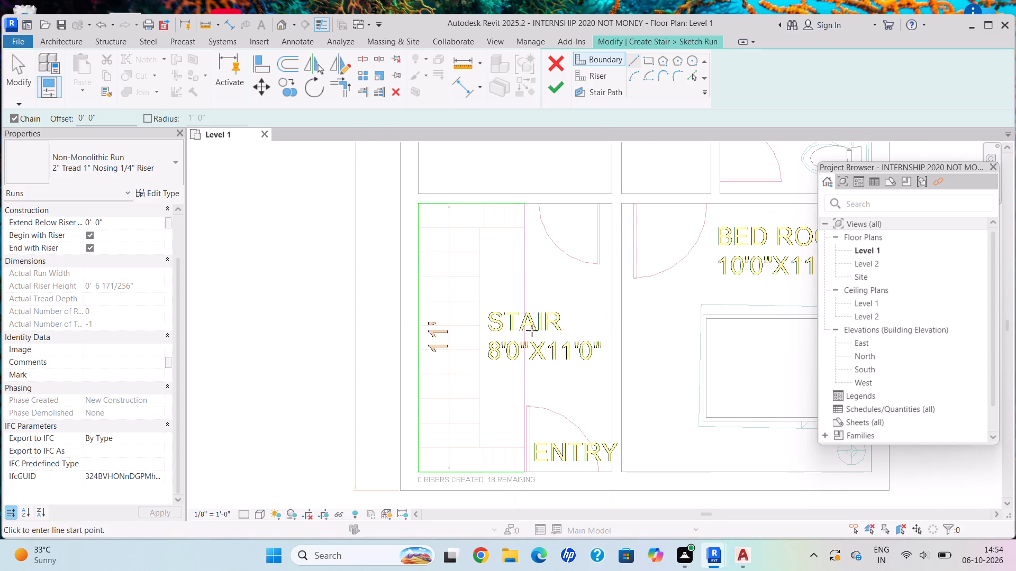
pyautogui.click(594, 56)
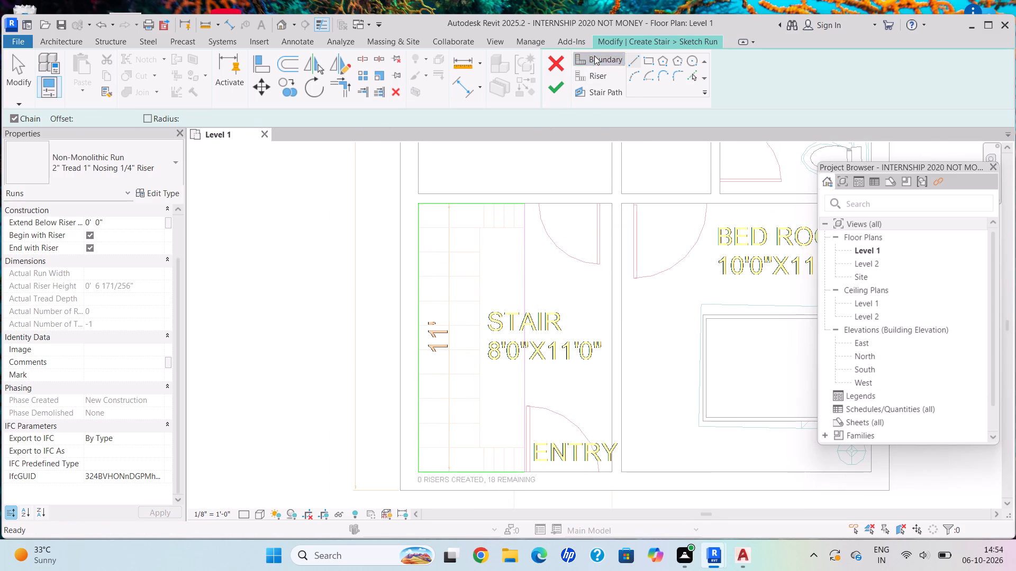
pyautogui.click(636, 53)
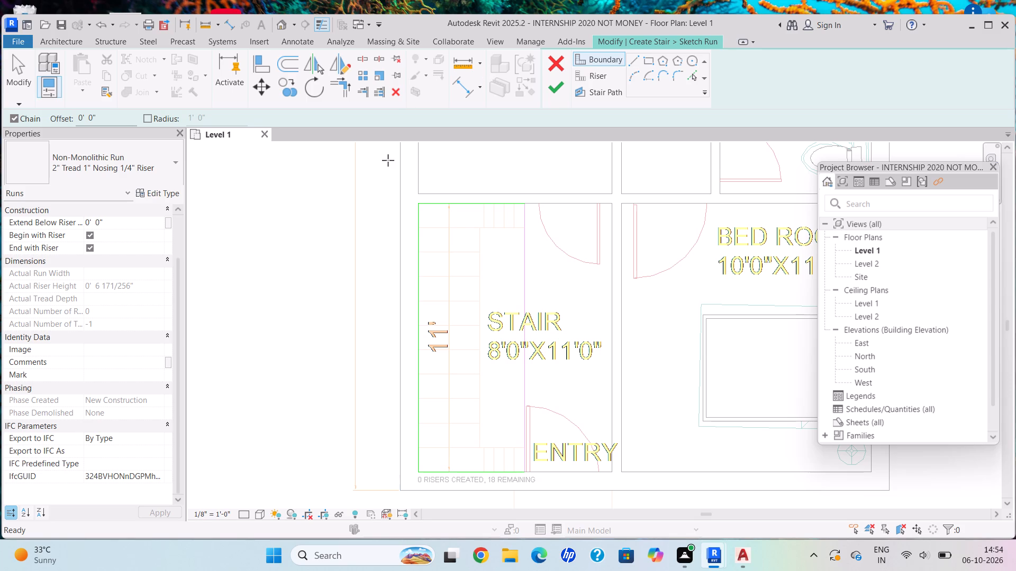
pyautogui.scroll(3, 473, 247)
pyautogui.scroll(-1, 471, 243)
pyautogui.scroll(2, 471, 243)
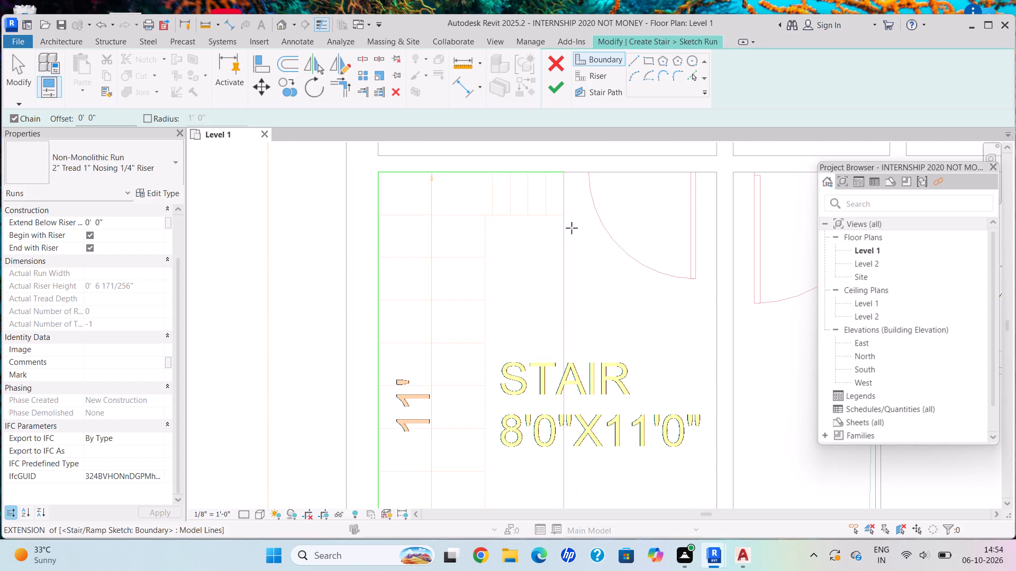
pyautogui.scroll(5, 568, 222)
pyautogui.scroll(-1, 568, 222)
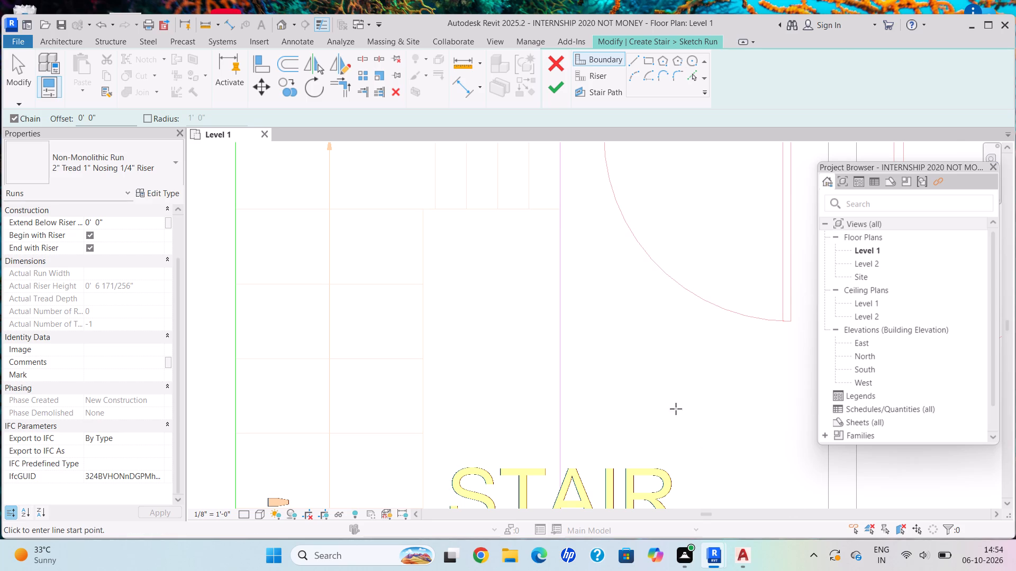
pyautogui.scroll(-5, 637, 399)
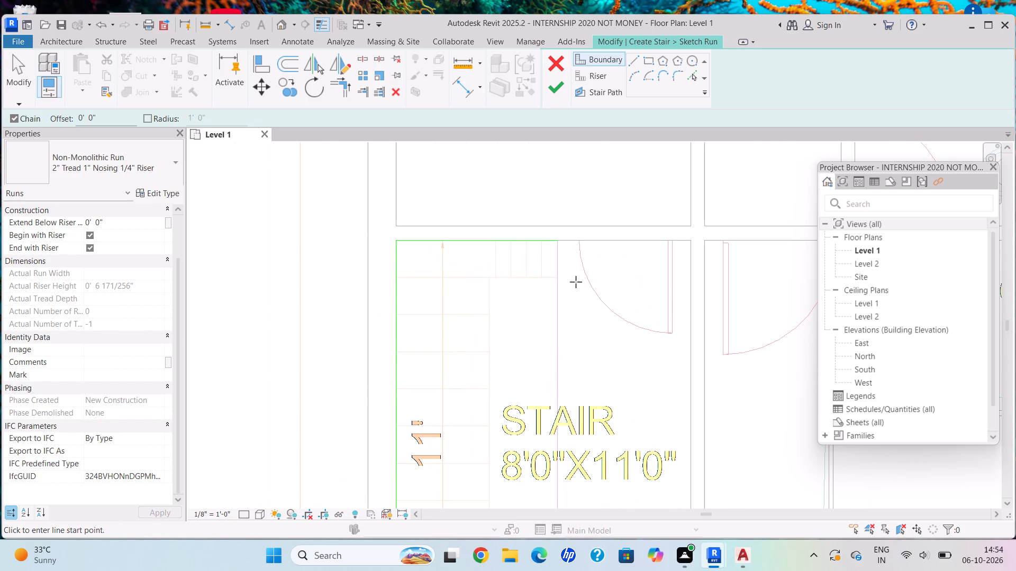
pyautogui.scroll(3, 550, 285)
pyautogui.scroll(6, 510, 272)
pyautogui.scroll(-1, 510, 272)
pyautogui.scroll(1, 510, 272)
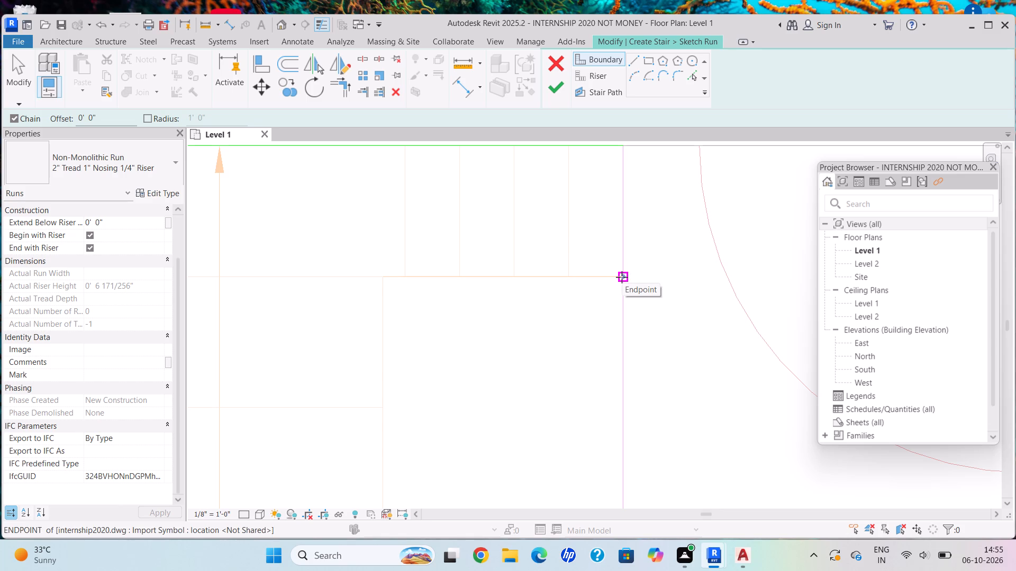
pyautogui.click(622, 277)
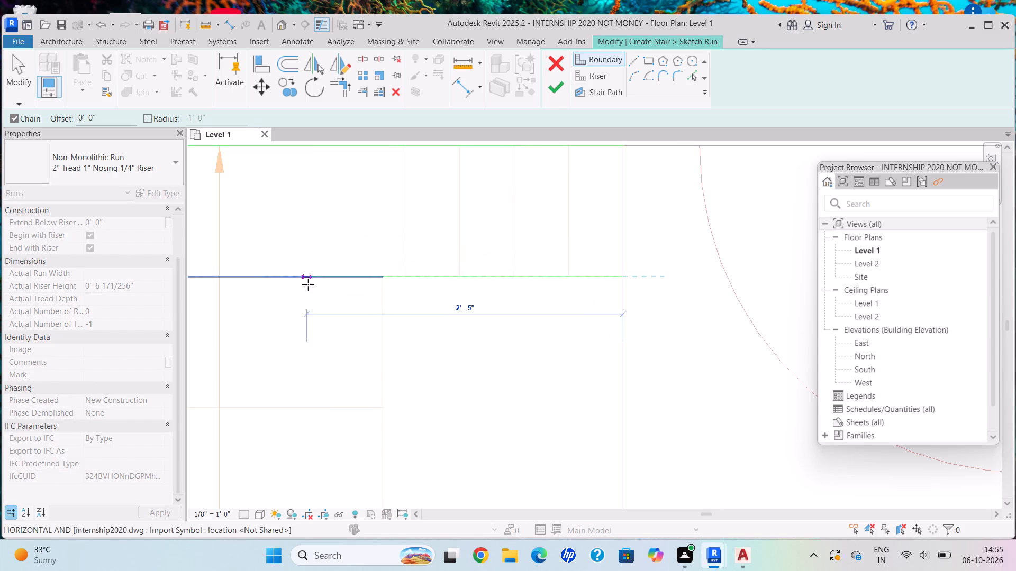
pyautogui.moveTo(322, 307); pyautogui.dragTo(531, 364, button='middle')
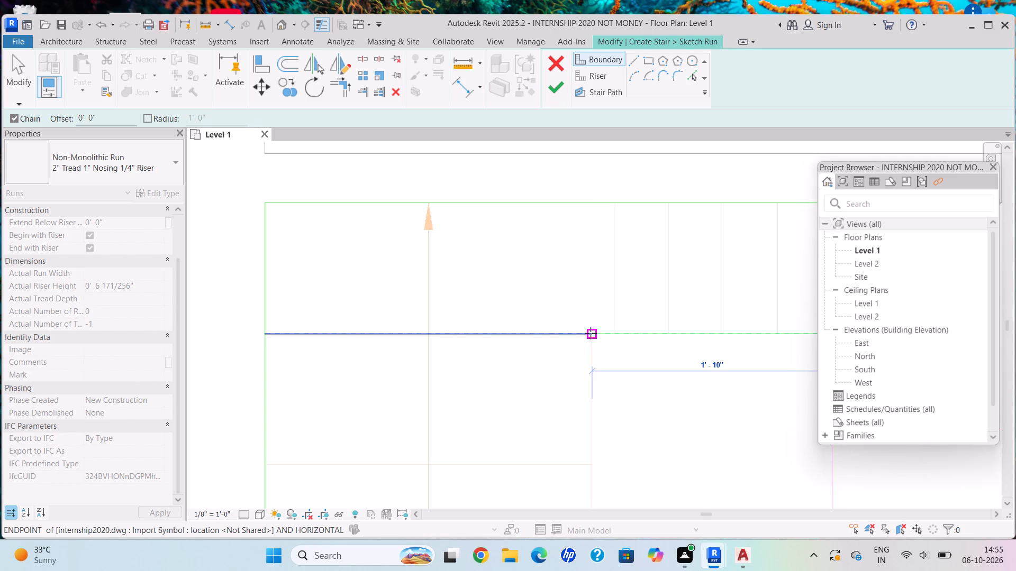
pyautogui.click(591, 333)
# Continue the inner boundary along the long flight's inner edge, and return it about 1'-10" to the tread linework end beside the entry door.
pyautogui.scroll(-2, 602, 402)
pyautogui.moveTo(602, 402); pyautogui.dragTo(499, 0, button='middle')
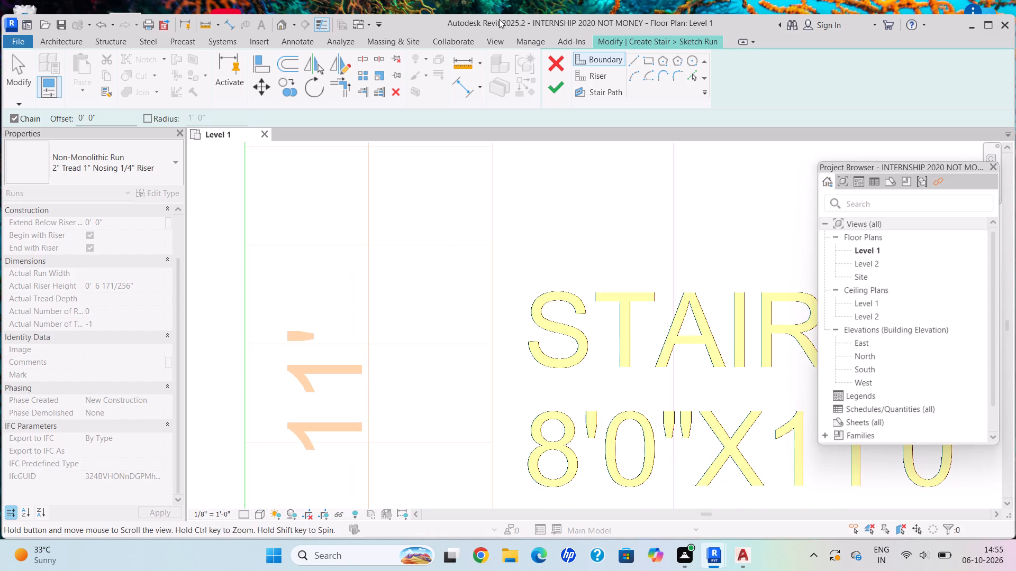
pyautogui.scroll(-1, 530, 485)
pyautogui.moveTo(530, 484); pyautogui.dragTo(476, 242, button='middle')
pyautogui.scroll(-2, 479, 259)
pyautogui.scroll(-1, 460, 387)
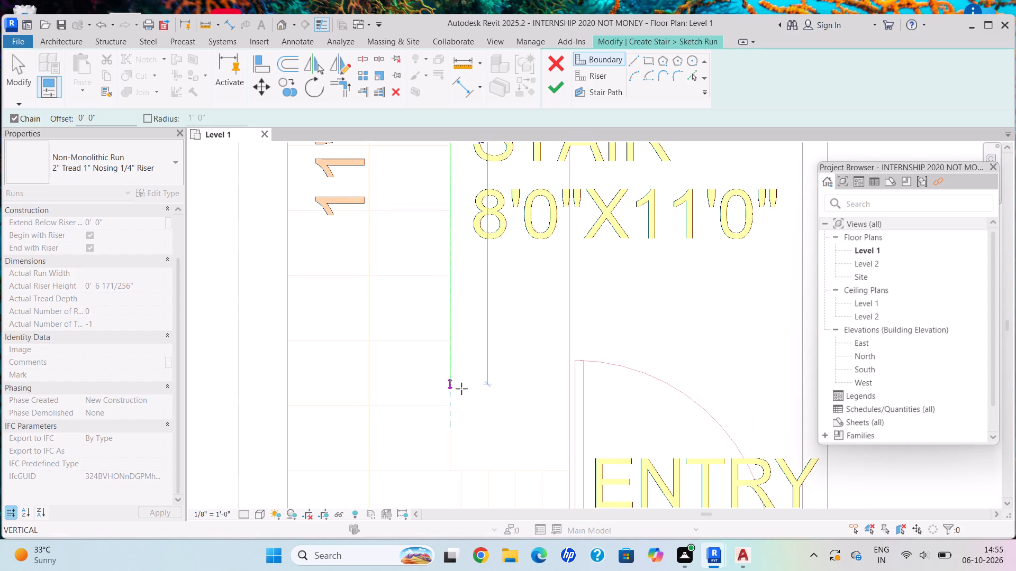
pyautogui.scroll(-1, 461, 389)
pyautogui.moveTo(461, 389); pyautogui.dragTo(450, 348, button='middle')
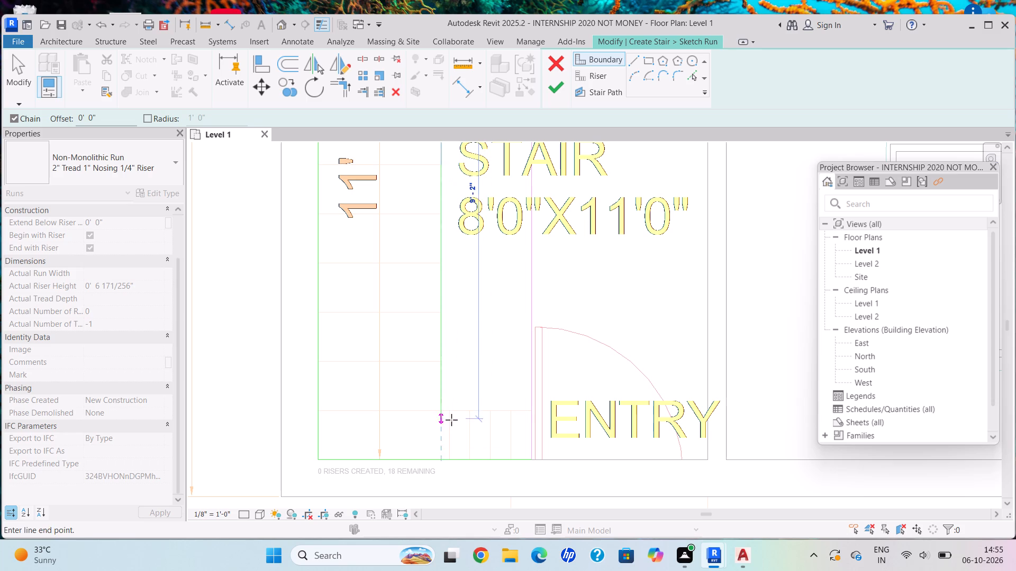
pyautogui.scroll(4, 439, 426)
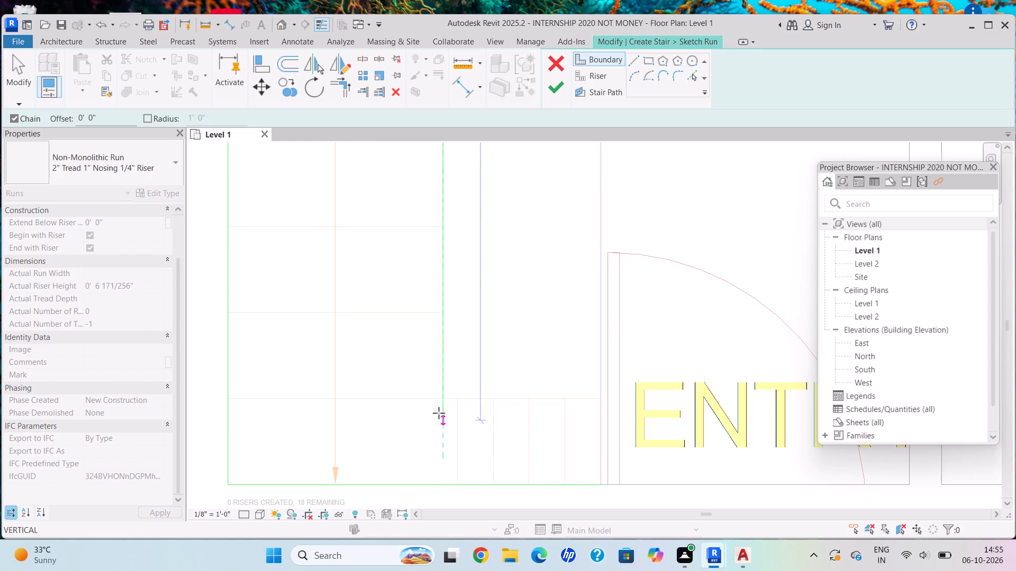
pyautogui.click(441, 398)
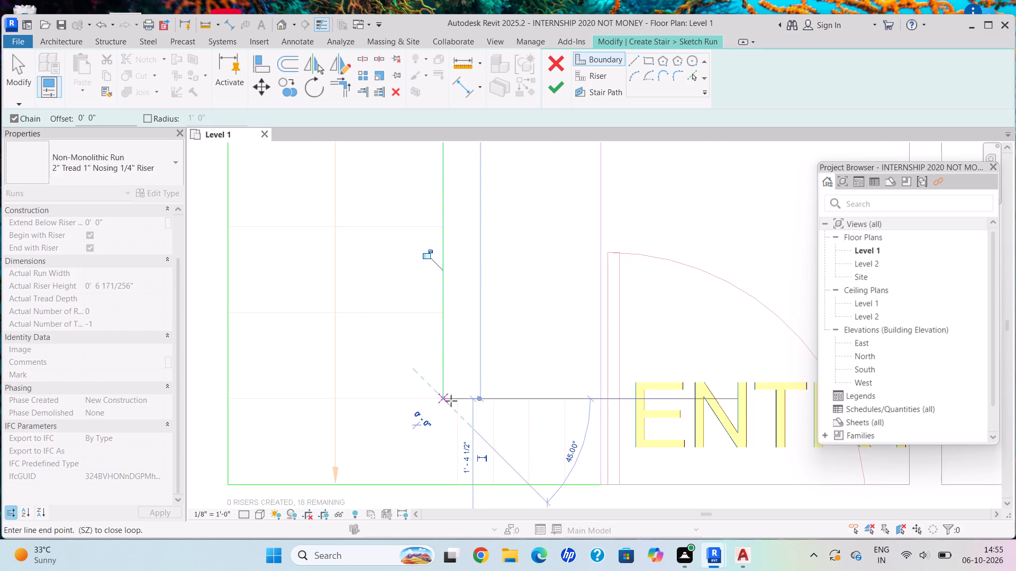
pyautogui.click(598, 399)
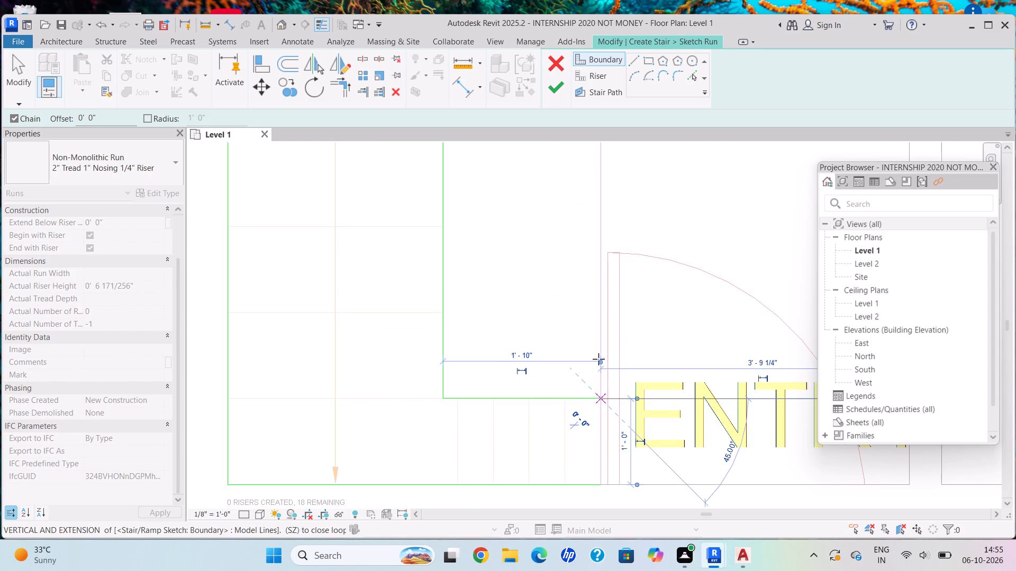
pyautogui.press('Escape')
# Draw the first riser, a line 1'-0" long joining the open ends of the outer and inner boundaries on the hall side.
pyautogui.scroll(-4, 585, 293)
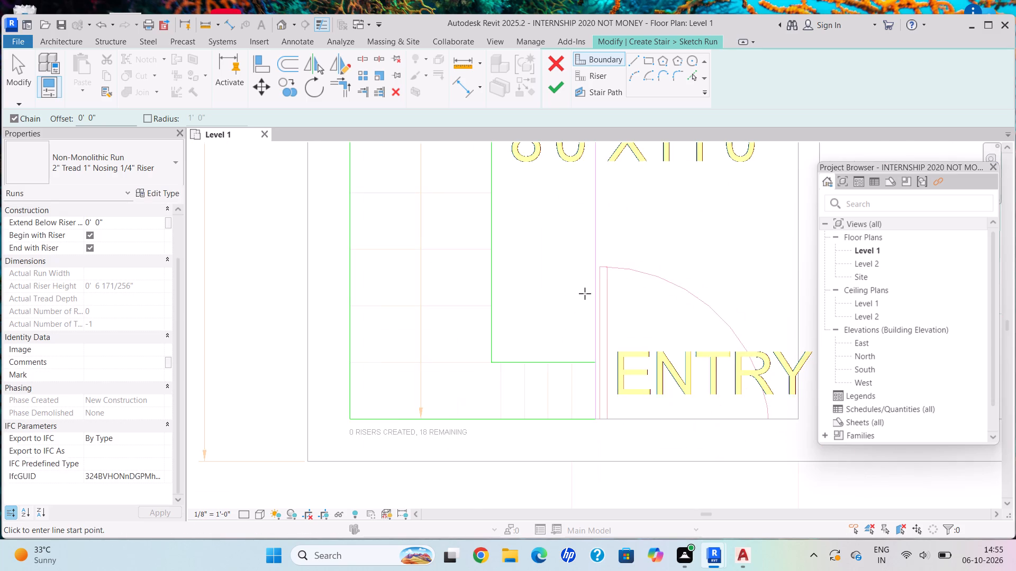
pyautogui.moveTo(574, 252); pyautogui.dragTo(554, 399, button='middle')
pyautogui.scroll(-1, 544, 386)
pyautogui.scroll(1, 544, 386)
pyautogui.scroll(-1, 544, 386)
pyautogui.scroll(-1, 530, 290)
pyautogui.moveTo(538, 304); pyautogui.dragTo(565, 475, button='middle')
pyautogui.scroll(-3, 569, 398)
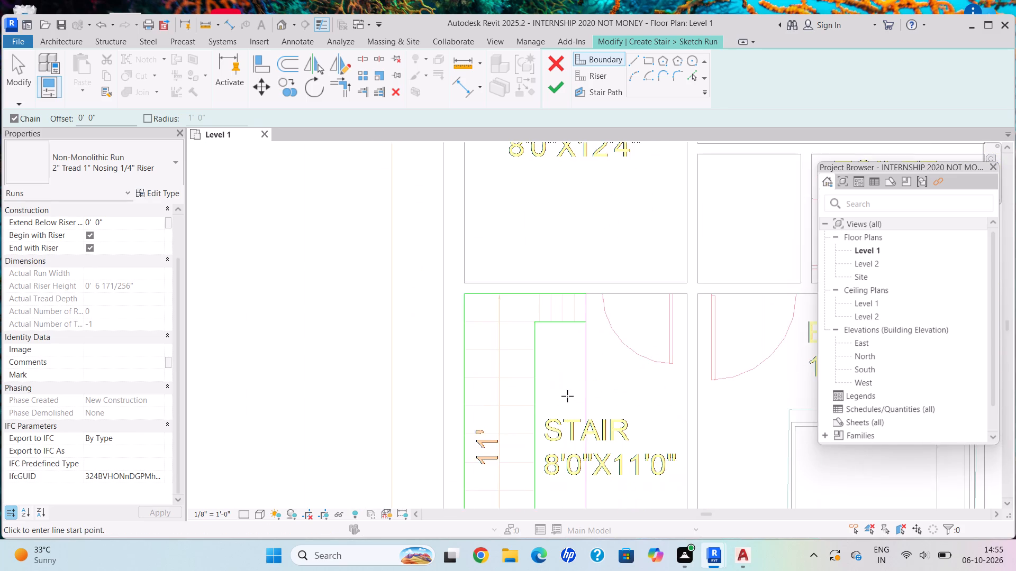
pyautogui.moveTo(565, 393); pyautogui.dragTo(531, 344, button='middle')
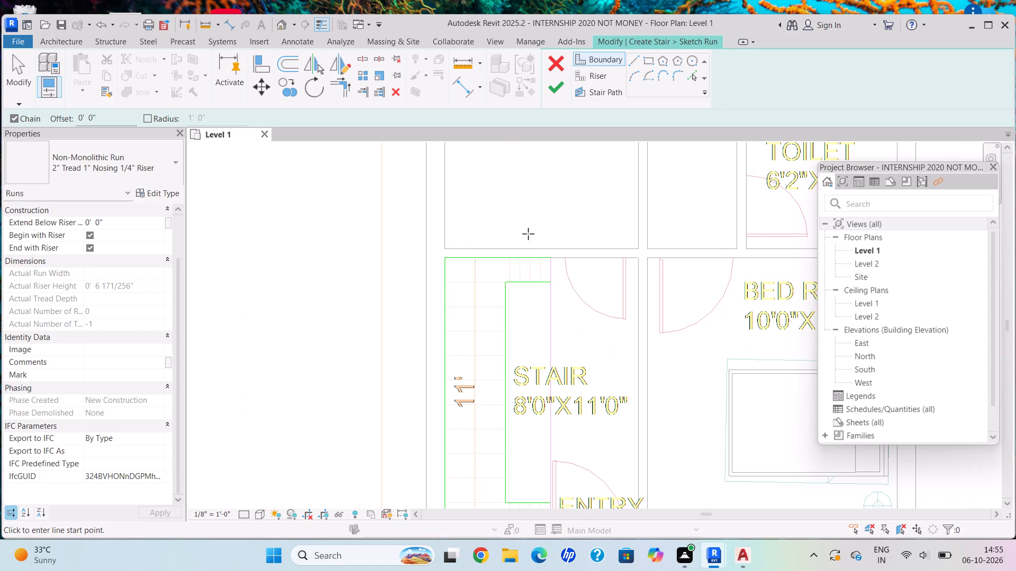
pyautogui.click(606, 68)
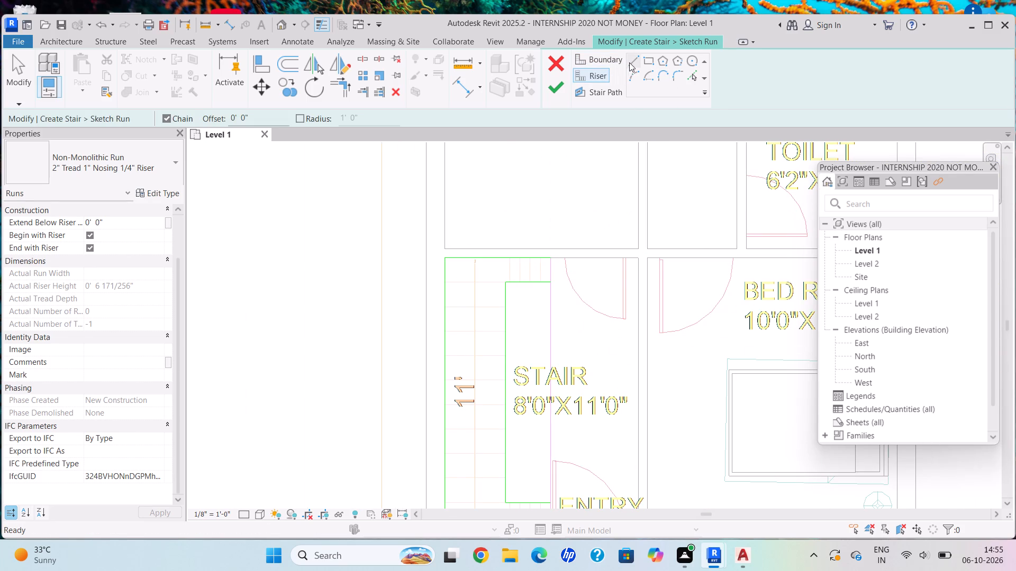
pyautogui.click(629, 62)
pyautogui.scroll(4, 527, 279)
pyautogui.scroll(-1, 507, 269)
pyautogui.scroll(3, 533, 256)
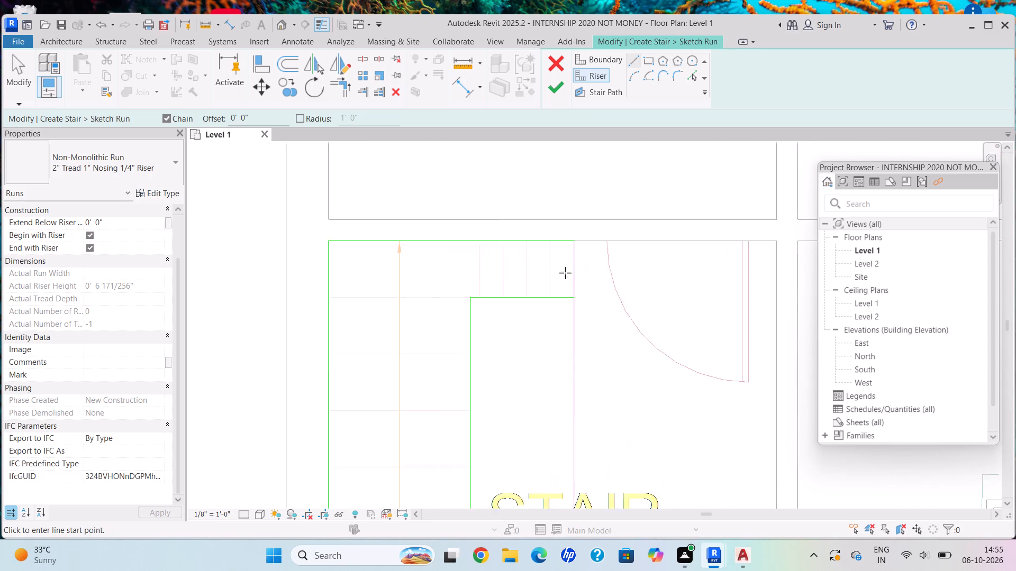
pyautogui.scroll(3, 567, 273)
pyautogui.scroll(-1, 572, 266)
pyautogui.scroll(1, 573, 264)
pyautogui.scroll(-1, 573, 261)
pyautogui.scroll(7, 573, 261)
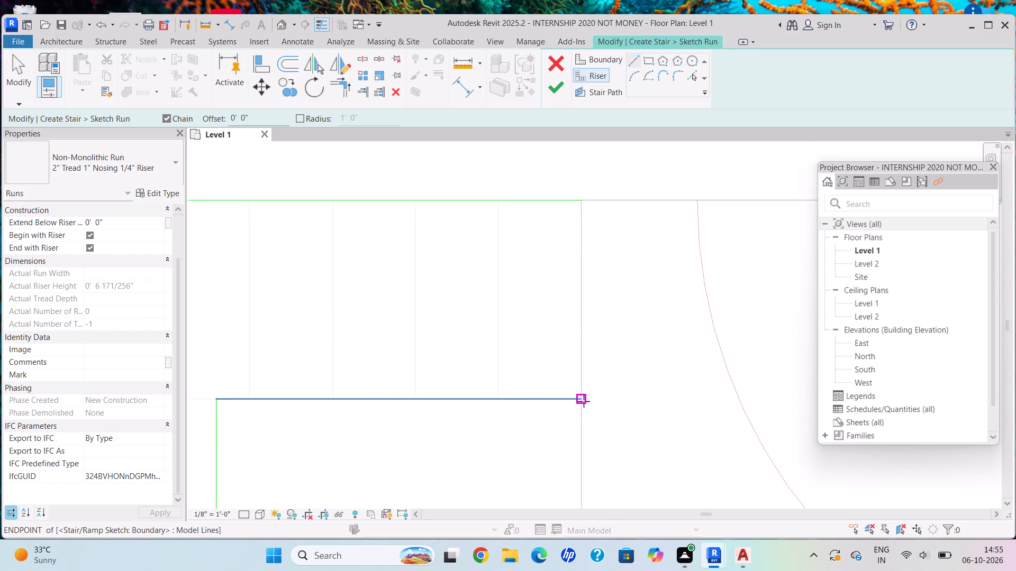
pyautogui.click(580, 398)
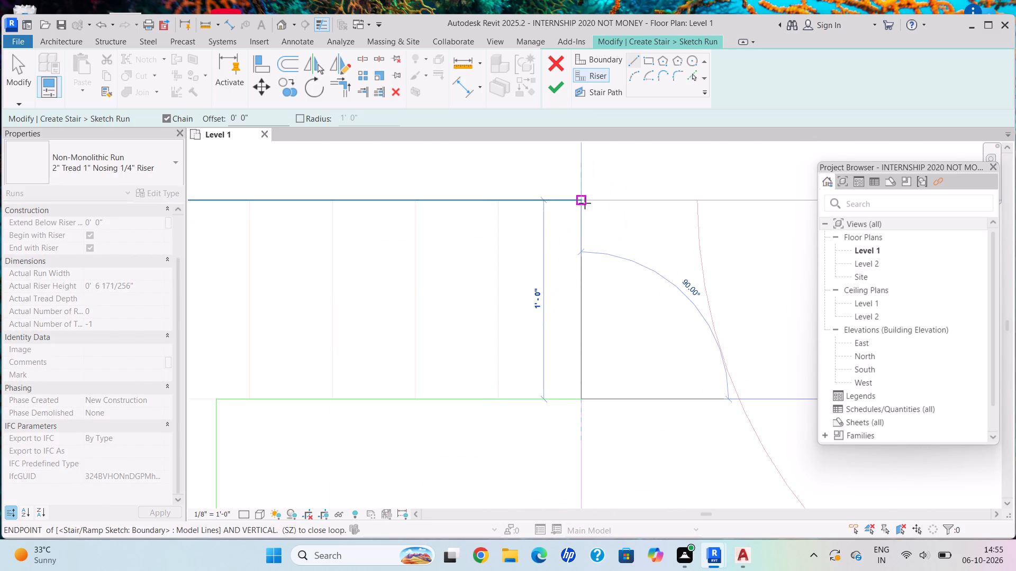
pyautogui.click(584, 200)
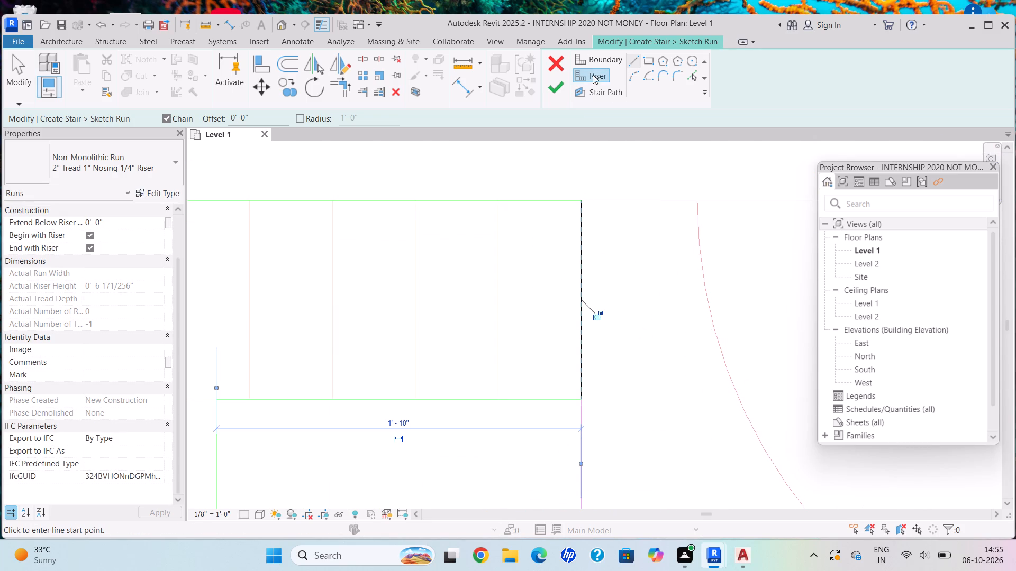
pyautogui.press('Escape')
# Draw two more 1'-0" risers between the boundaries along the adjacent tread lines, spaced 5" apart.
pyautogui.click(630, 57)
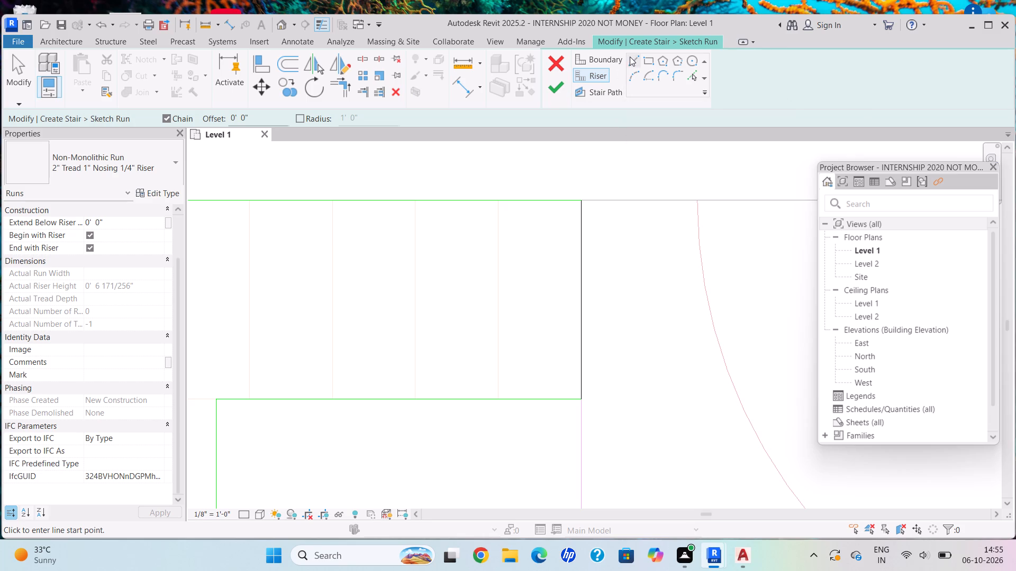
pyautogui.click(498, 400)
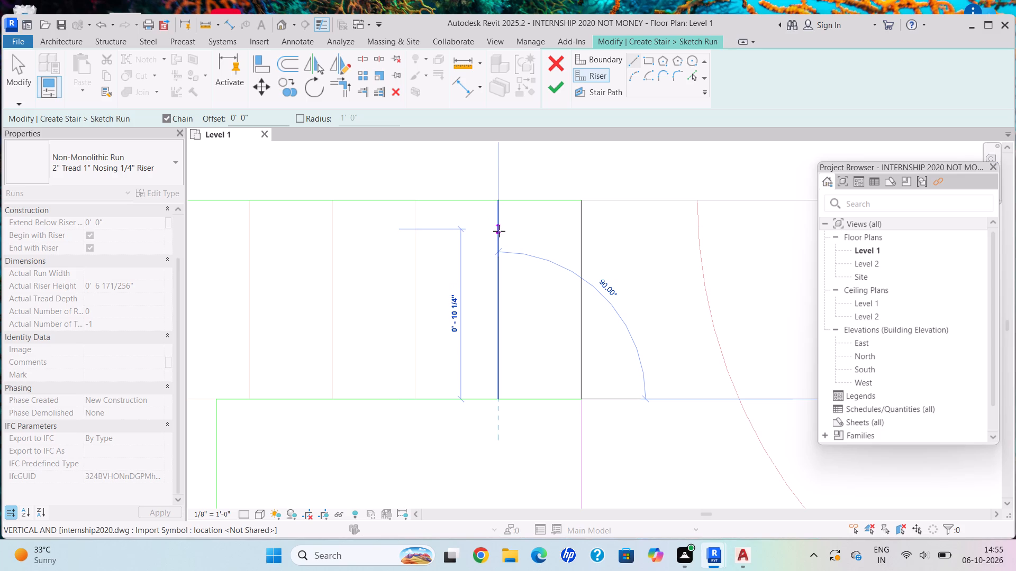
pyautogui.click(502, 199)
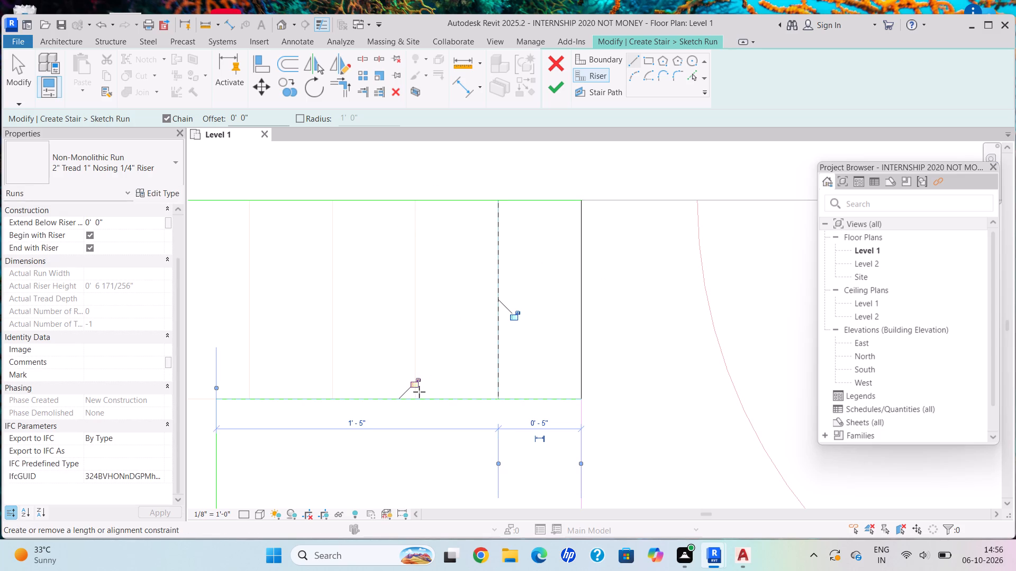
pyautogui.click(415, 400)
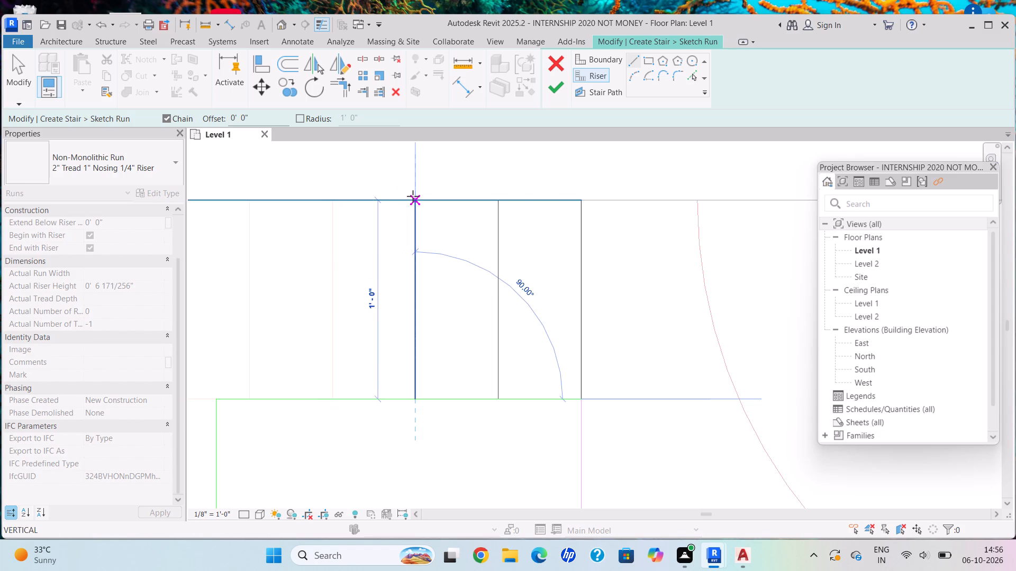
pyautogui.click(413, 196)
# Draw the fourth riser, a 1'-0" line between the inner and outer boundaries along the next tread line, 5" from the third.
pyautogui.moveTo(320, 326); pyautogui.dragTo(482, 378, button='middle')
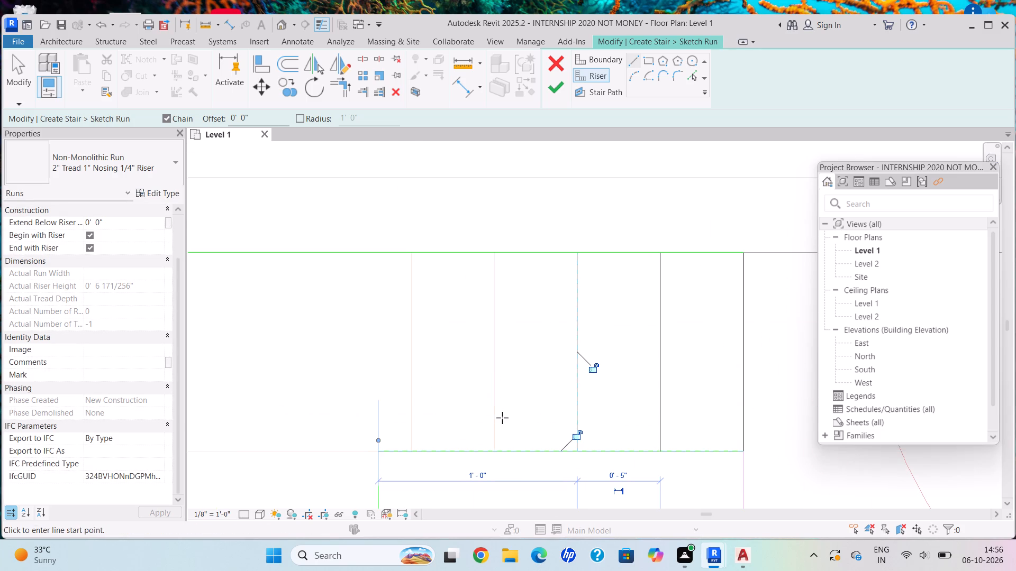
pyautogui.doubleClick(494, 450)
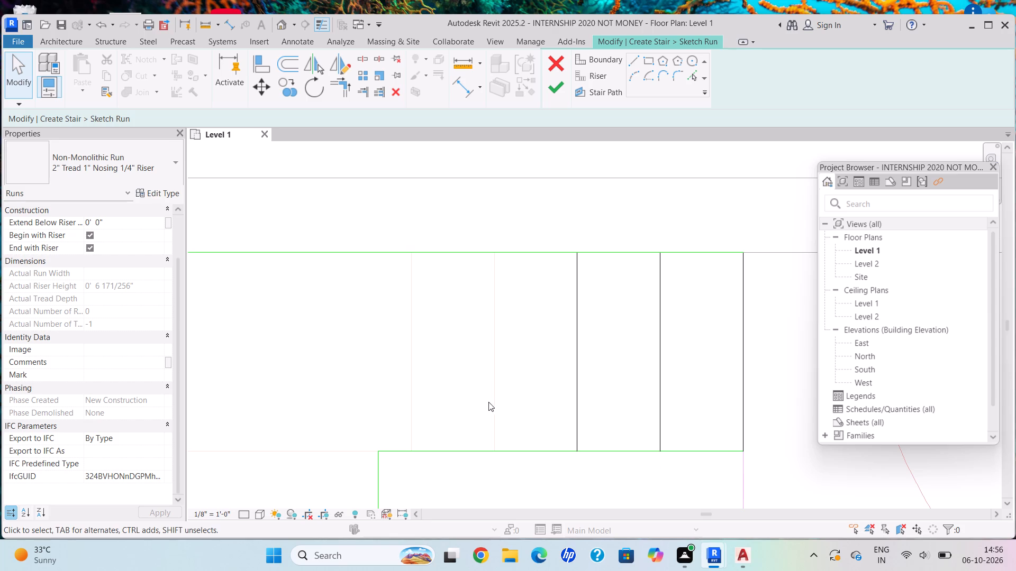
pyautogui.press('Escape')
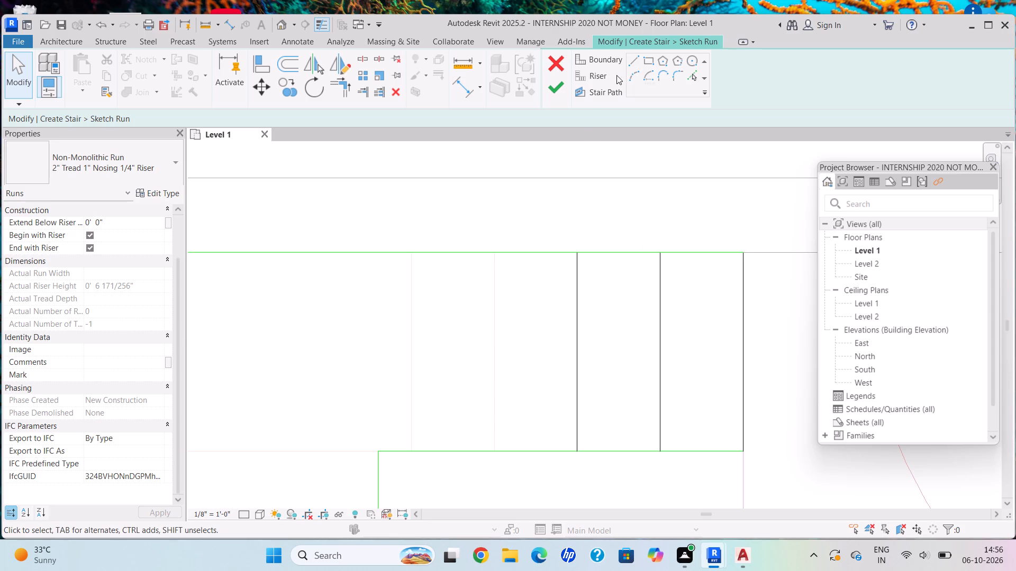
pyautogui.click(606, 75)
pyautogui.click(634, 50)
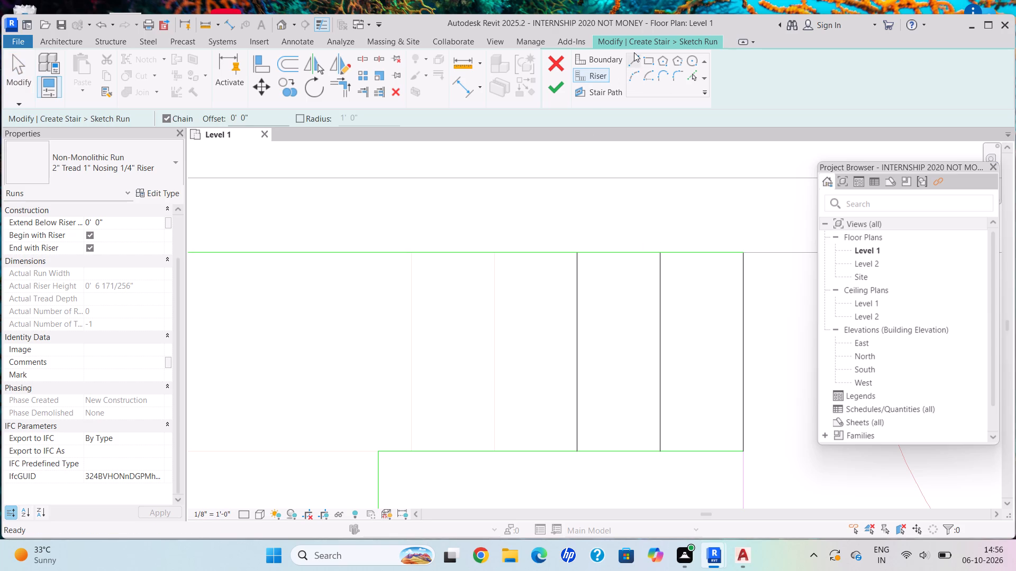
pyautogui.click(634, 52)
pyautogui.scroll(-1, 458, 471)
pyautogui.scroll(5, 495, 453)
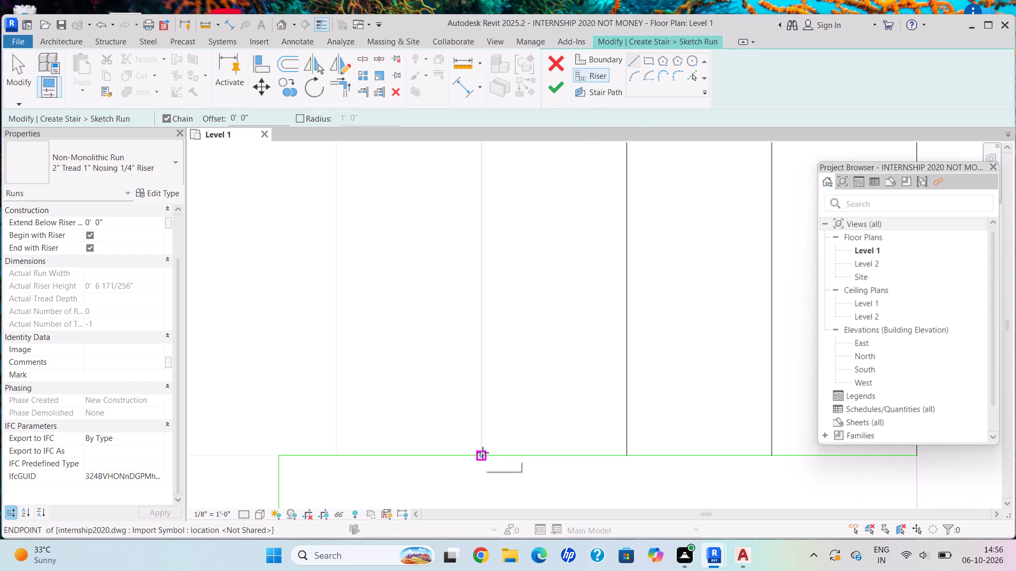
pyautogui.click(482, 455)
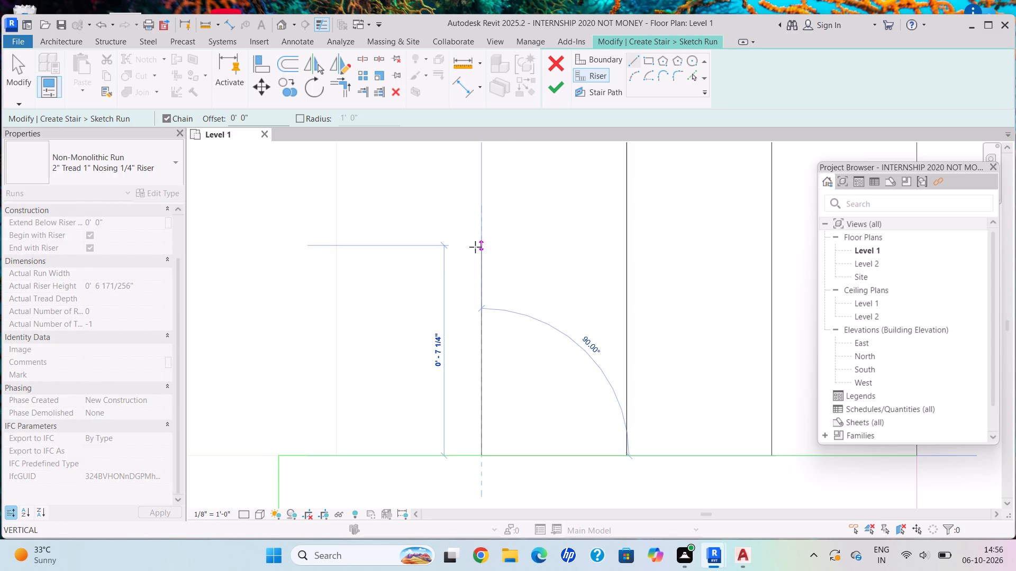
pyautogui.moveTo(475, 247); pyautogui.dragTo(476, 374, button='middle')
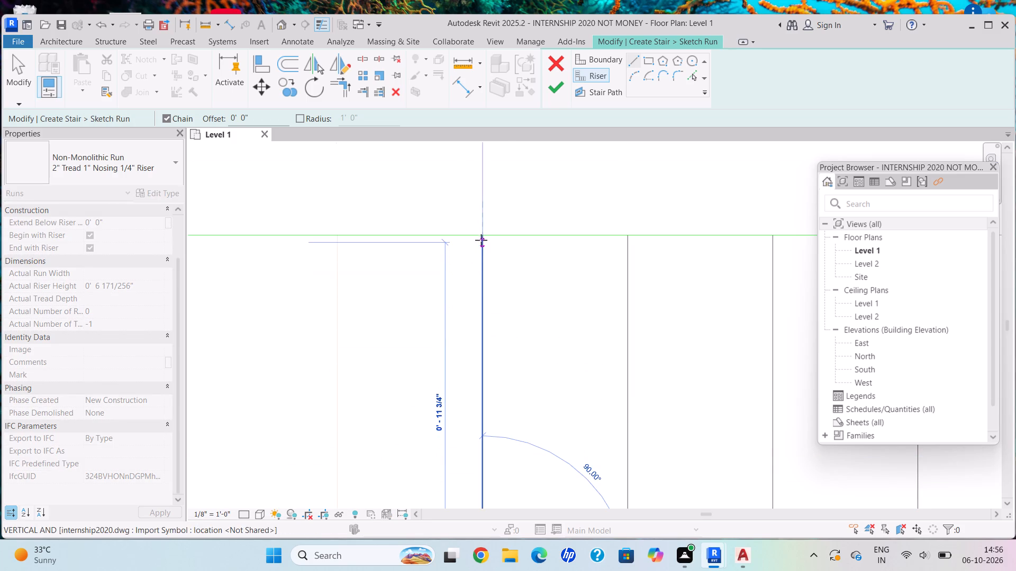
pyautogui.click(480, 237)
# Draw the fifth riser between the boundaries along the last tread line before the inner corner, 5" from the fourth.
pyautogui.scroll(-4, 428, 358)
pyautogui.moveTo(421, 380); pyautogui.dragTo(546, 195, button='middle')
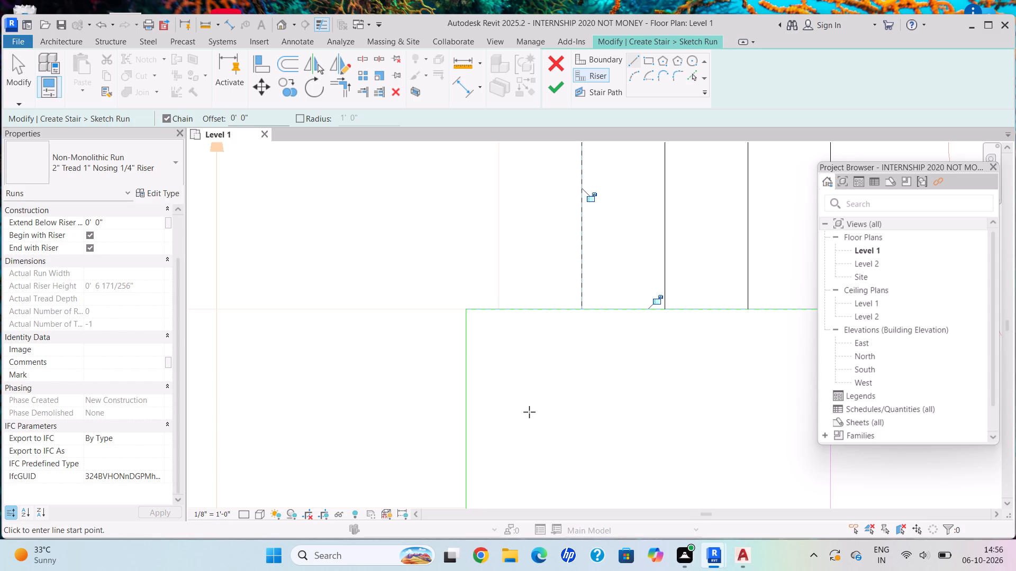
pyautogui.click(497, 308)
pyautogui.scroll(-1, 475, 206)
pyautogui.moveTo(475, 206); pyautogui.dragTo(557, 508, button='middle')
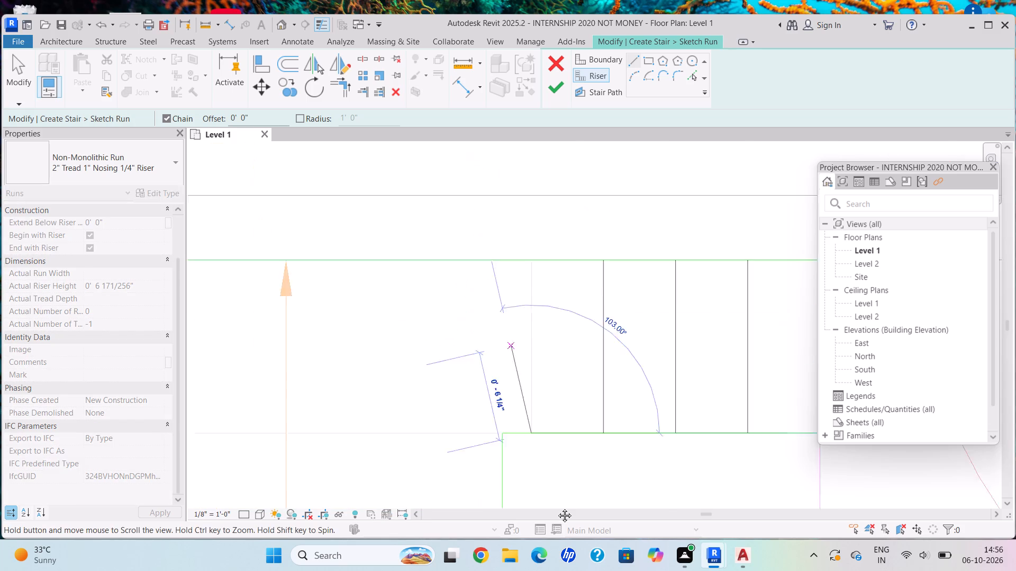
pyautogui.moveTo(557, 508); pyautogui.dragTo(564, 532, button='middle')
pyautogui.click(584, 448)
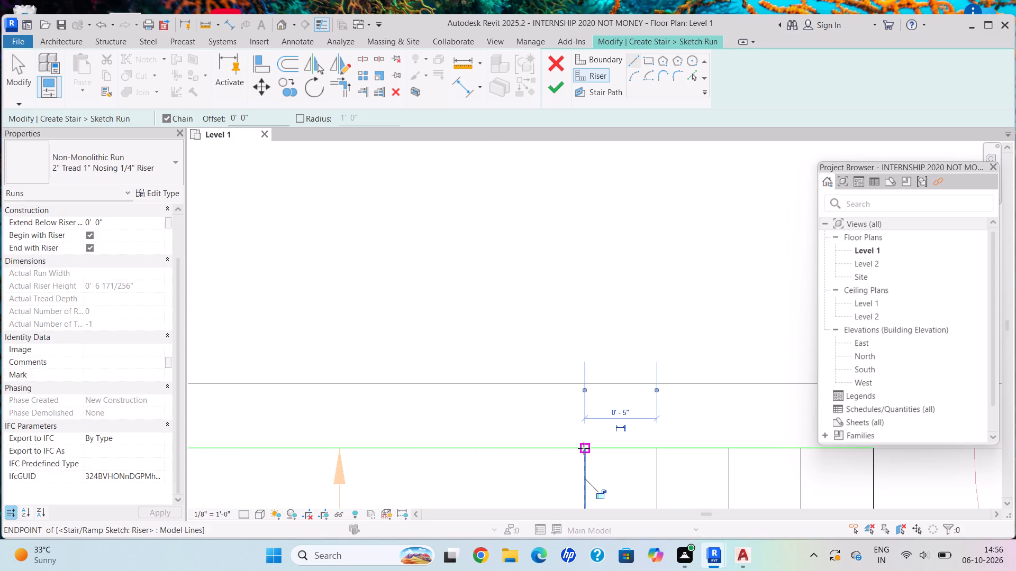
# Draw a 2'-6" riser across the long flight from the inner boundary's corner straight to the outer boundary.
pyautogui.scroll(-4, 637, 480)
pyautogui.moveTo(637, 480); pyautogui.dragTo(612, 298, button='middle')
pyautogui.scroll(1, 618, 321)
pyautogui.scroll(-1, 598, 254)
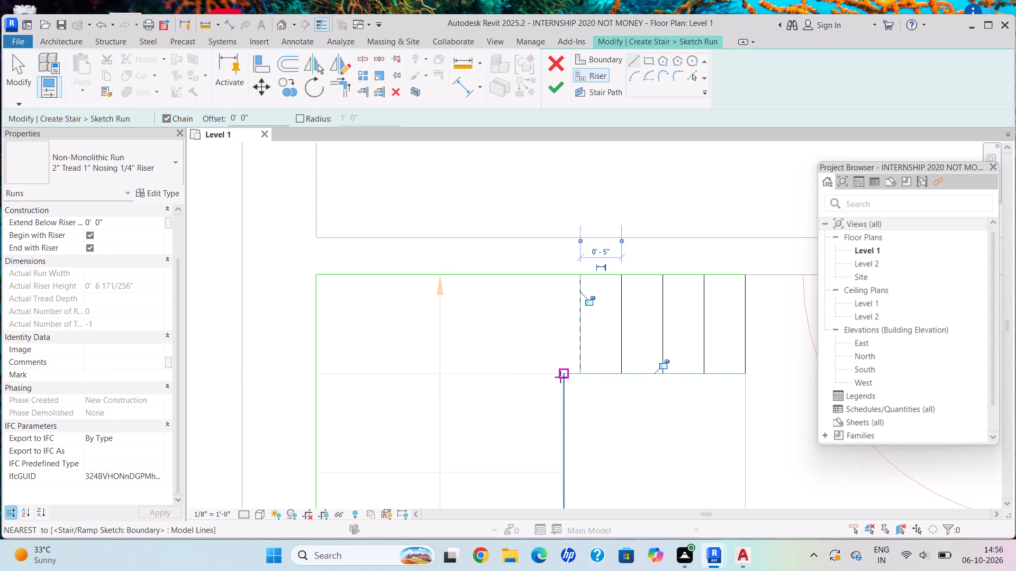
pyautogui.scroll(3, 560, 377)
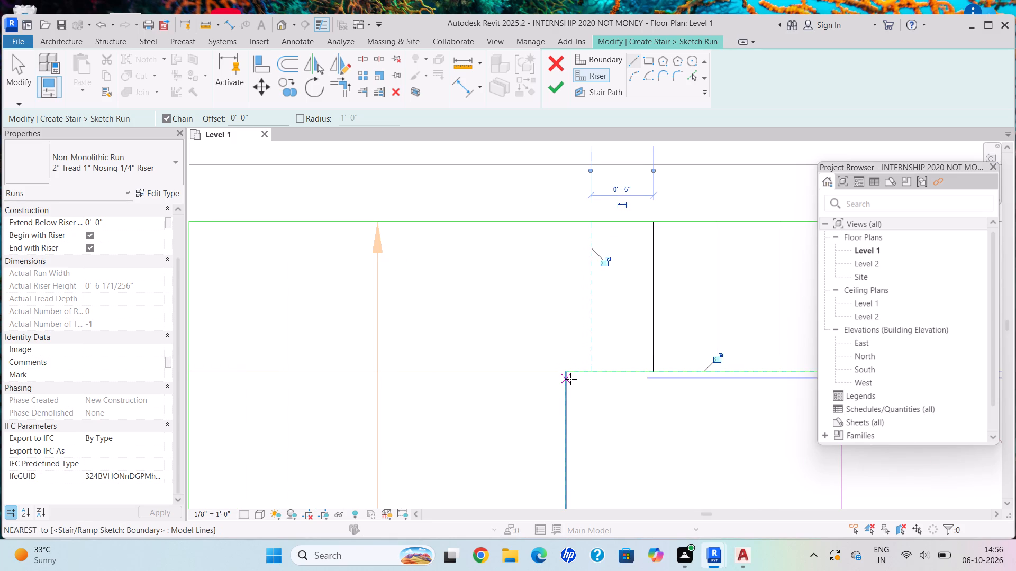
pyautogui.click(567, 375)
pyautogui.moveTo(336, 375); pyautogui.dragTo(720, 379, button='middle')
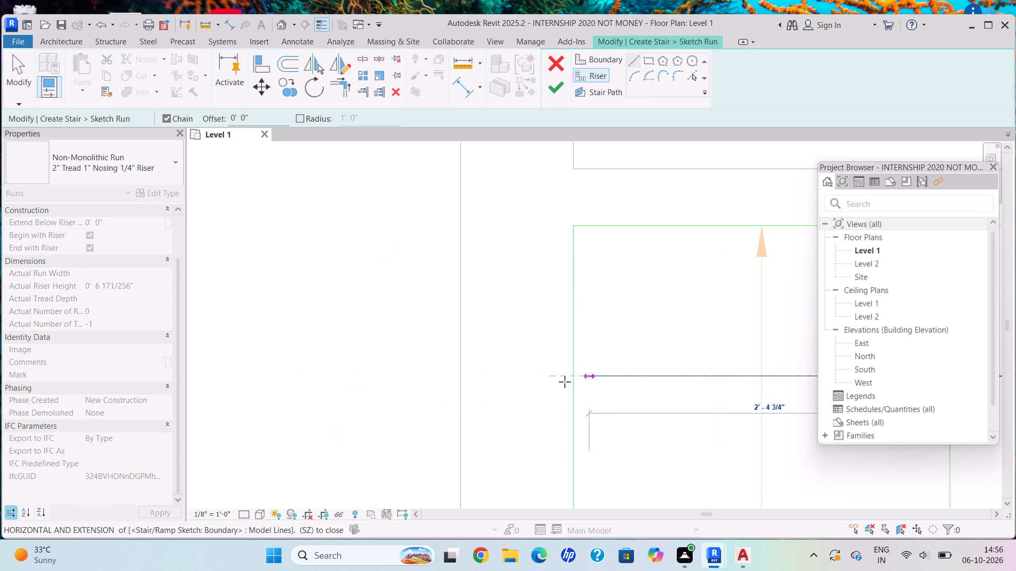
pyautogui.scroll(1, 764, 403)
pyautogui.scroll(-2, 764, 405)
pyautogui.moveTo(766, 416); pyautogui.dragTo(691, 398, button='middle')
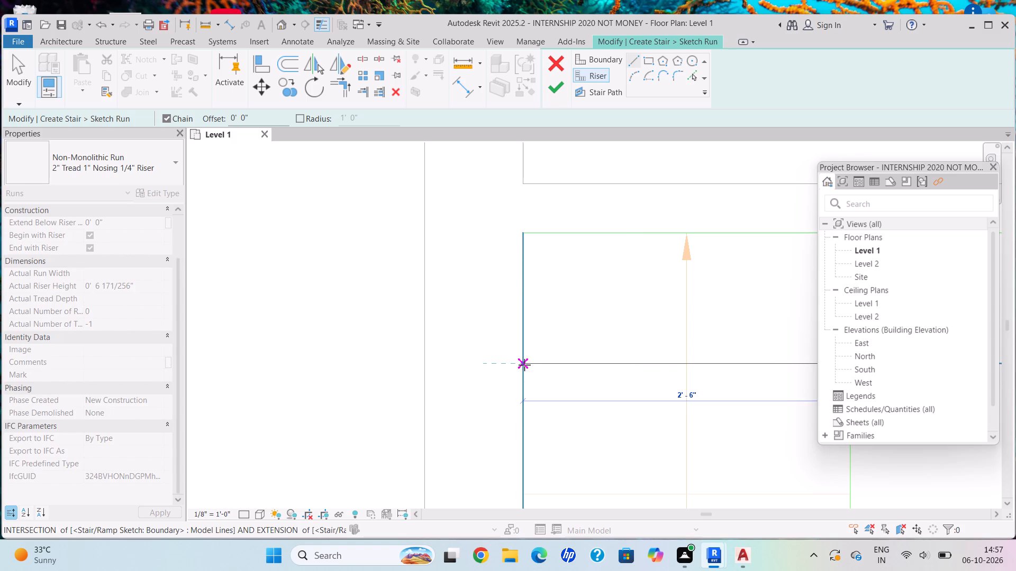
pyautogui.click(524, 365)
# Draw the long flight's next riser between the inner and outer boundaries along the adjacent tread line of the linked linework.
pyautogui.scroll(-4, 625, 452)
pyautogui.moveTo(625, 439); pyautogui.dragTo(603, 404, button='middle')
pyautogui.scroll(2, 610, 415)
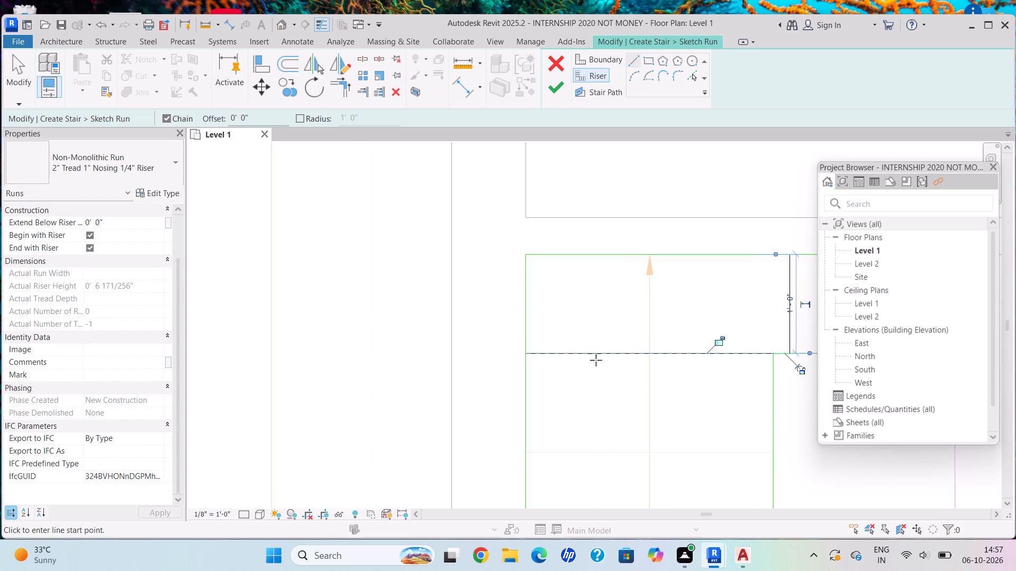
pyautogui.scroll(-2, 719, 461)
pyautogui.moveTo(716, 459); pyautogui.dragTo(588, 374, button='middle')
pyautogui.scroll(3, 600, 373)
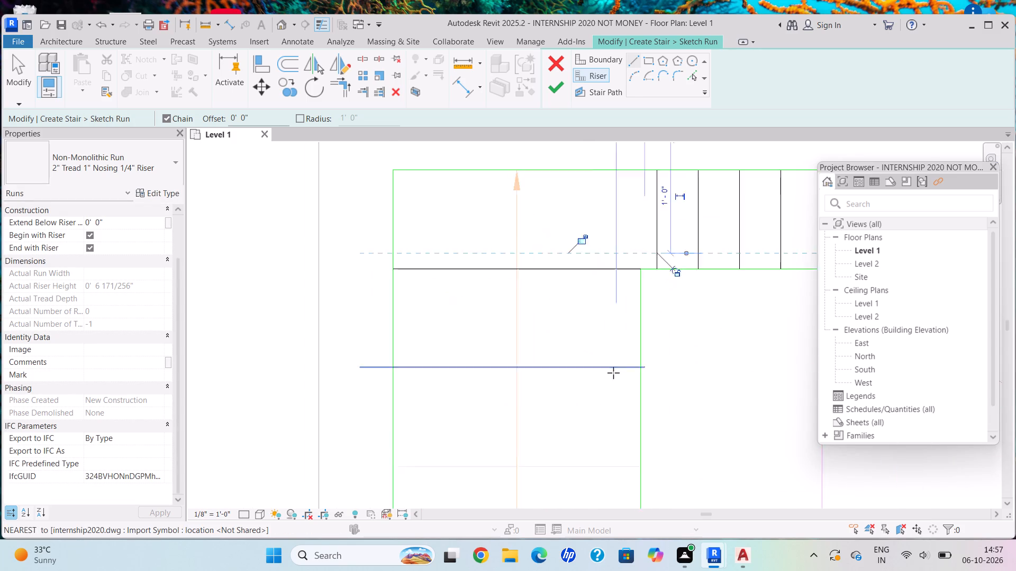
pyautogui.scroll(5, 613, 373)
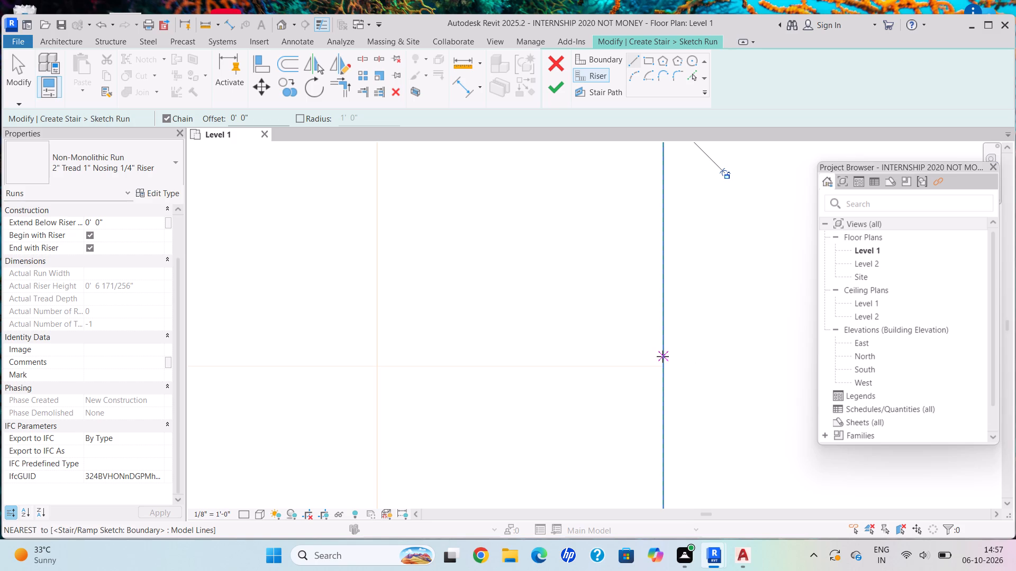
pyautogui.scroll(-1, 598, 185)
pyautogui.scroll(-1, 609, 403)
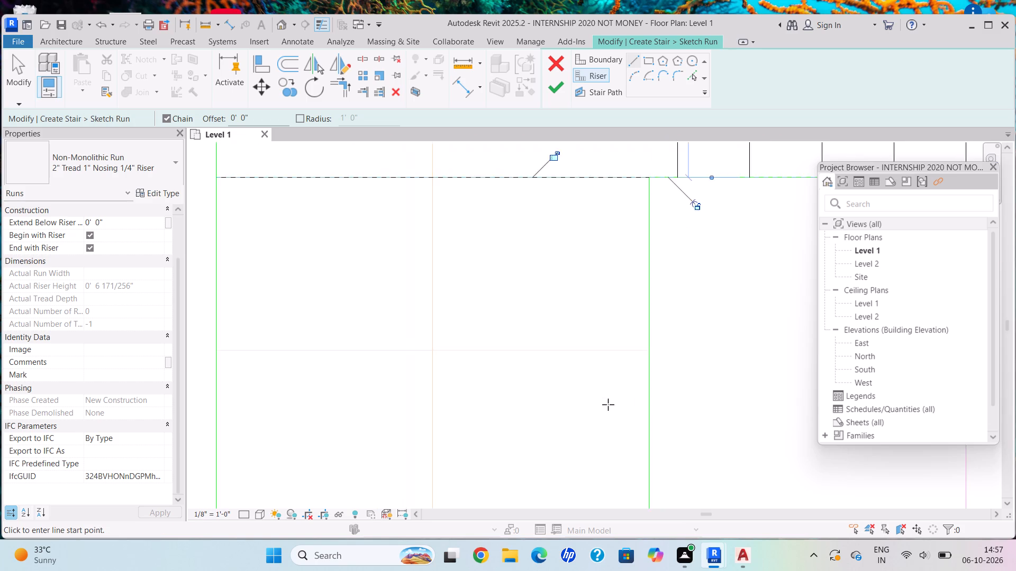
pyautogui.scroll(-3, 608, 404)
pyautogui.scroll(1, 572, 382)
pyautogui.scroll(-3, 571, 384)
pyautogui.scroll(4, 615, 376)
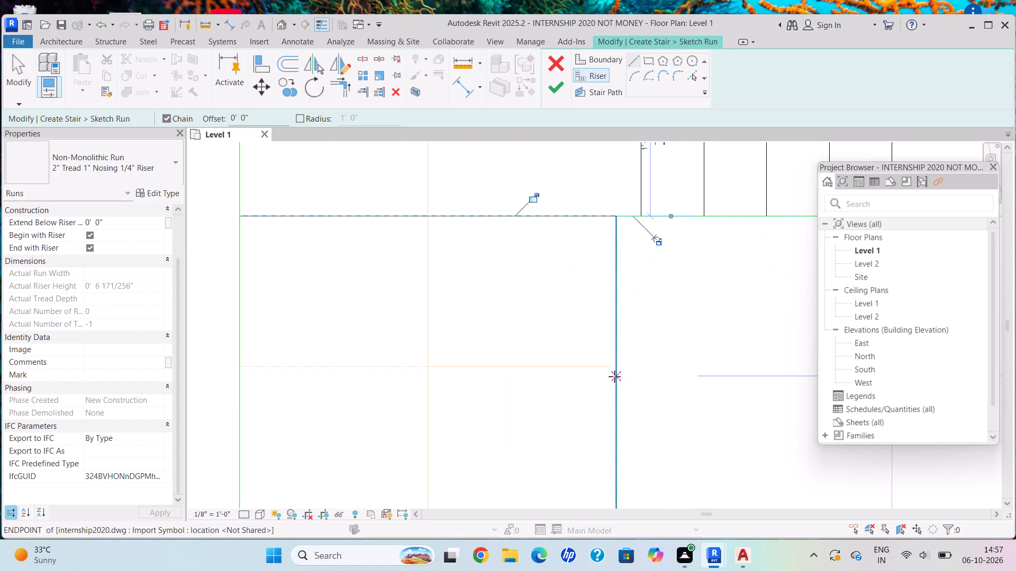
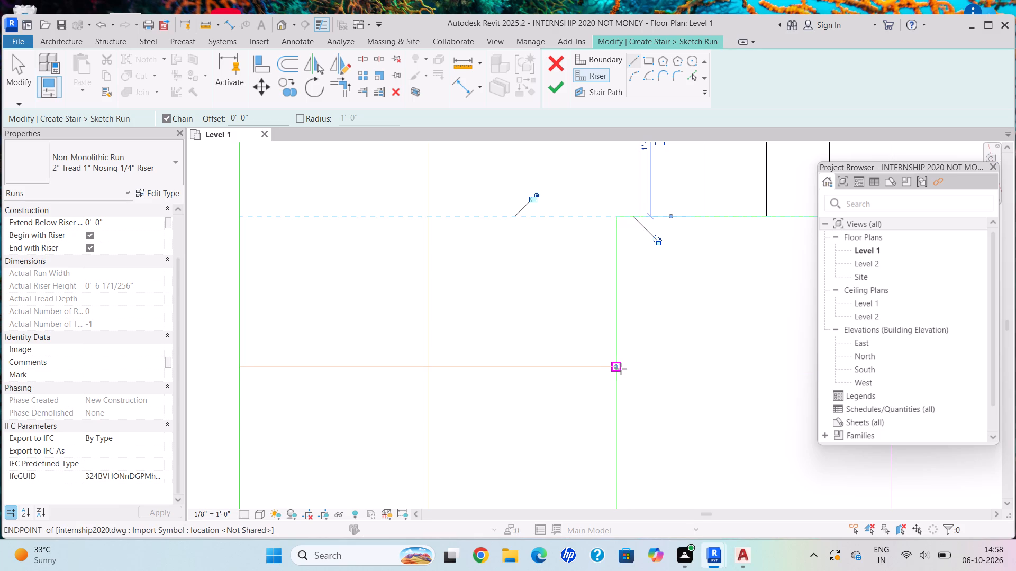
# Draw three more 2'-6" risers across the long flight between its boundaries, following successive tread lines of the linked drawing 1'-0" apart.
pyautogui.click(621, 369)
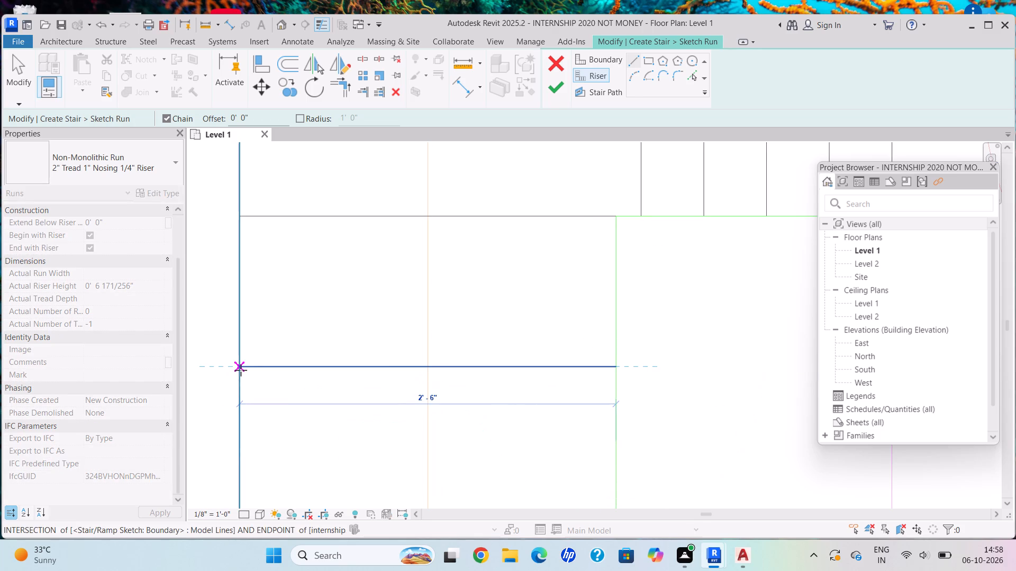
pyautogui.click(241, 370)
pyautogui.scroll(-3, 549, 393)
pyautogui.moveTo(567, 413); pyautogui.dragTo(570, 287, button='middle')
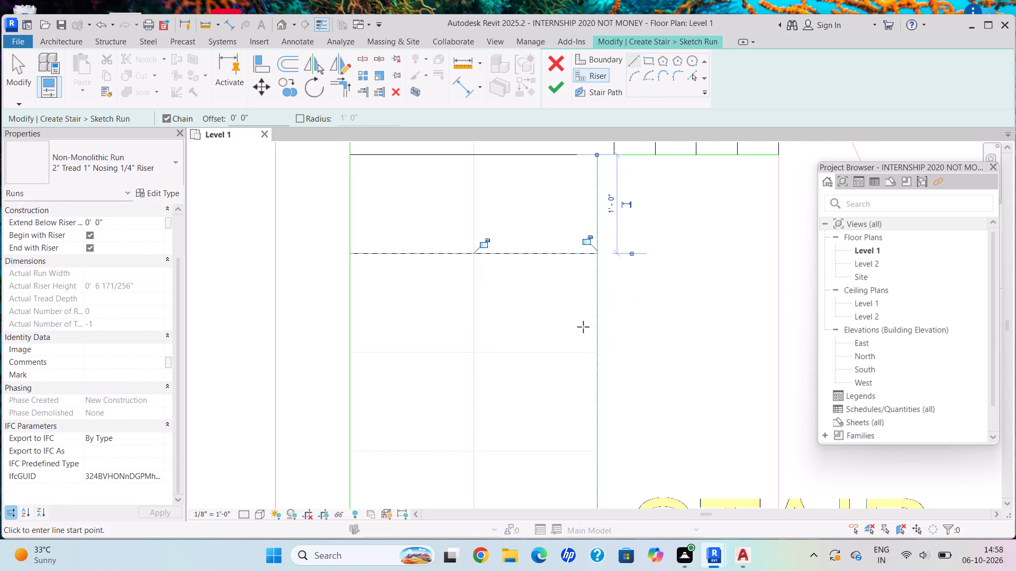
pyautogui.click(598, 354)
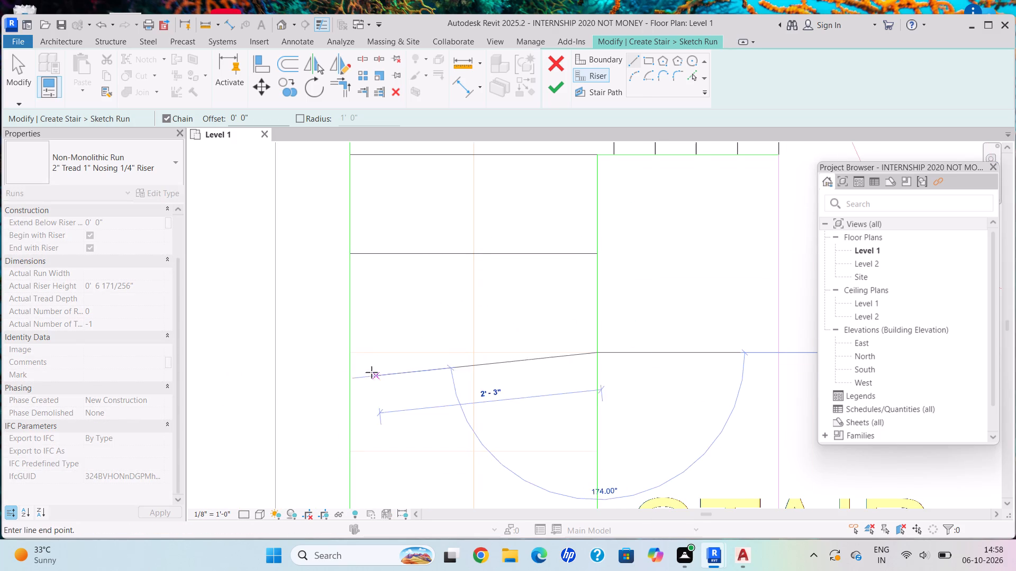
pyautogui.click(349, 353)
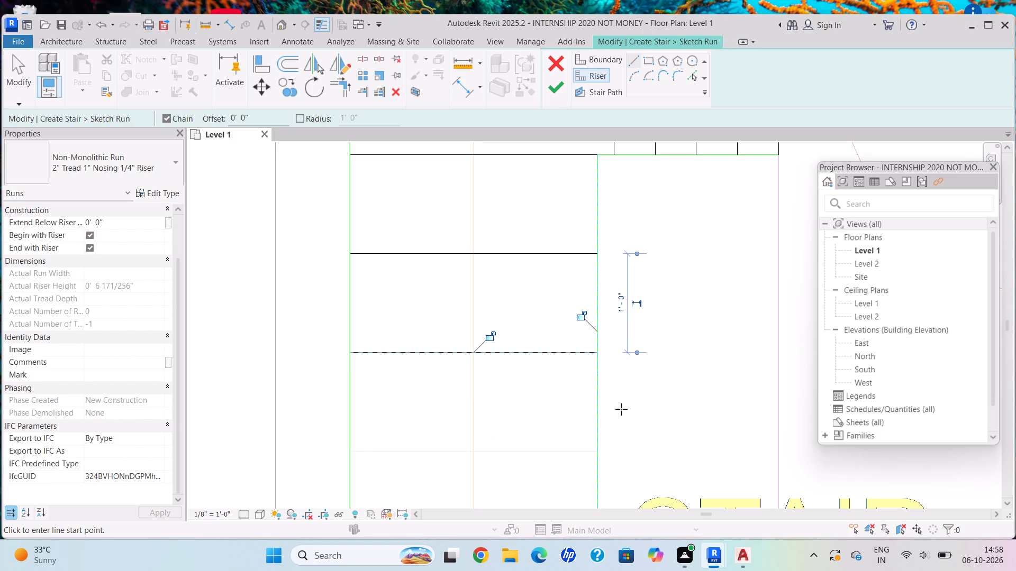
pyautogui.click(598, 452)
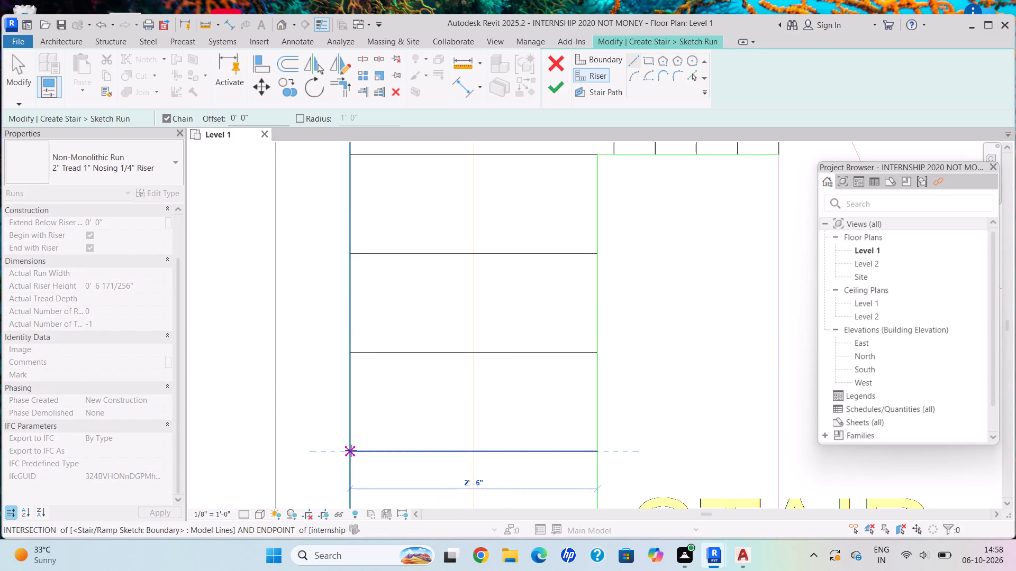
pyautogui.click(351, 450)
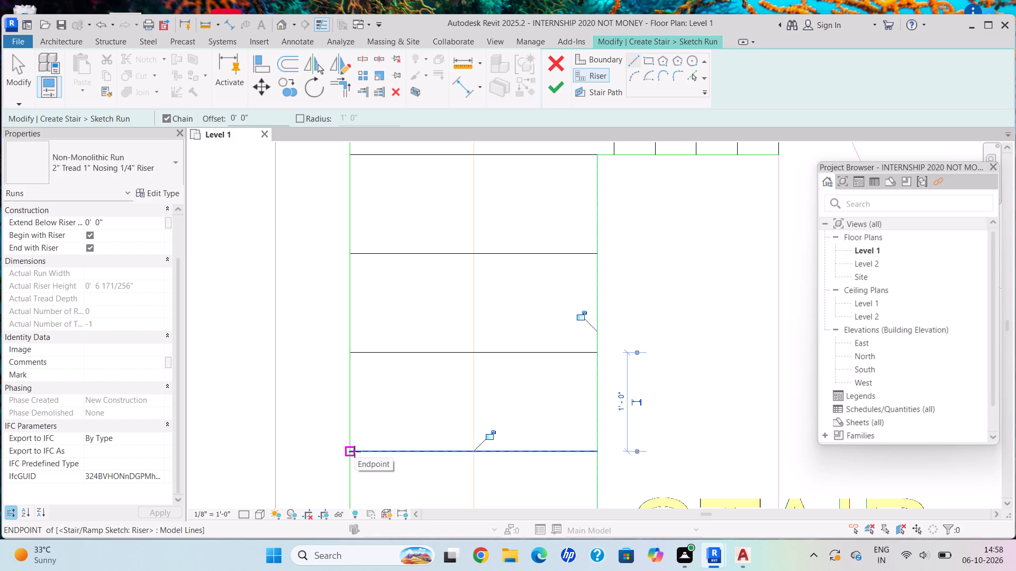
# Continue down the long flight with three more 2'-6" risers on the tread lines around the 11' dimension text, 1'-0" apart.
pyautogui.scroll(-3, 422, 452)
pyautogui.moveTo(519, 275); pyautogui.dragTo(534, 248, button='middle')
pyautogui.moveTo(449, 432); pyautogui.dragTo(504, 312, button='middle')
pyautogui.scroll(-1, 615, 379)
pyautogui.scroll(3, 615, 377)
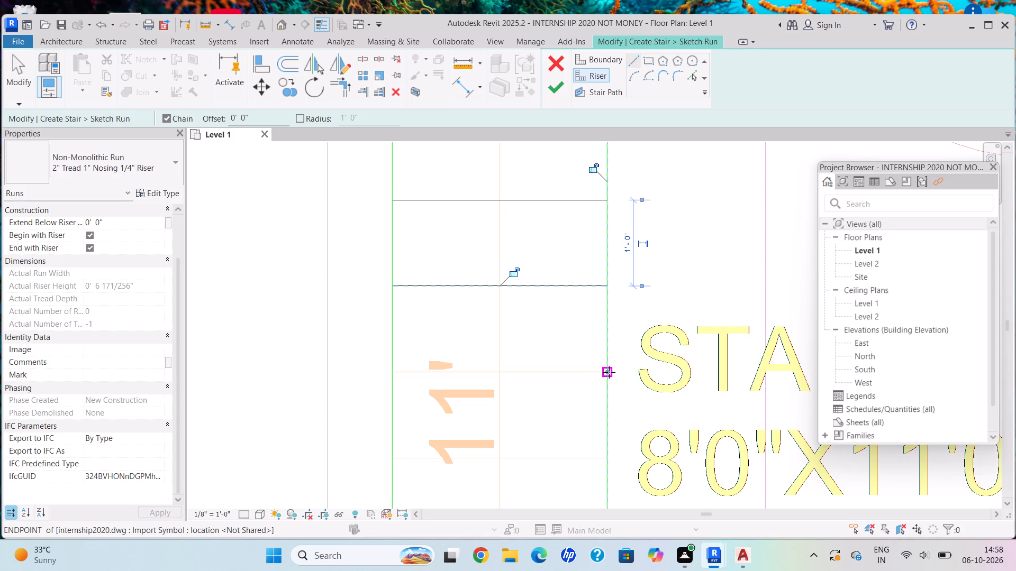
pyautogui.click(609, 372)
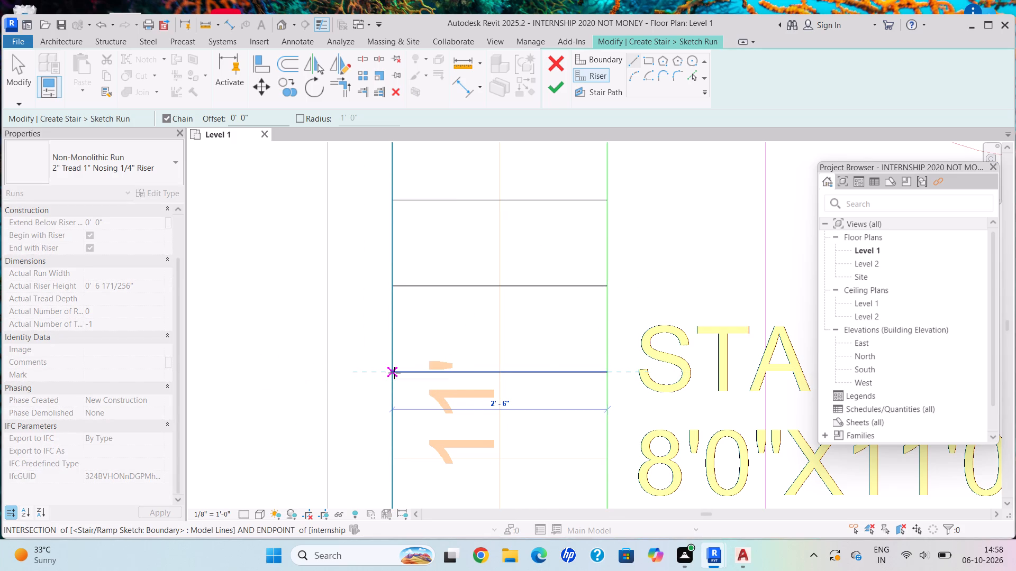
pyautogui.click(394, 373)
pyautogui.scroll(-2, 577, 429)
pyautogui.moveTo(580, 423); pyautogui.dragTo(574, 349, button='middle')
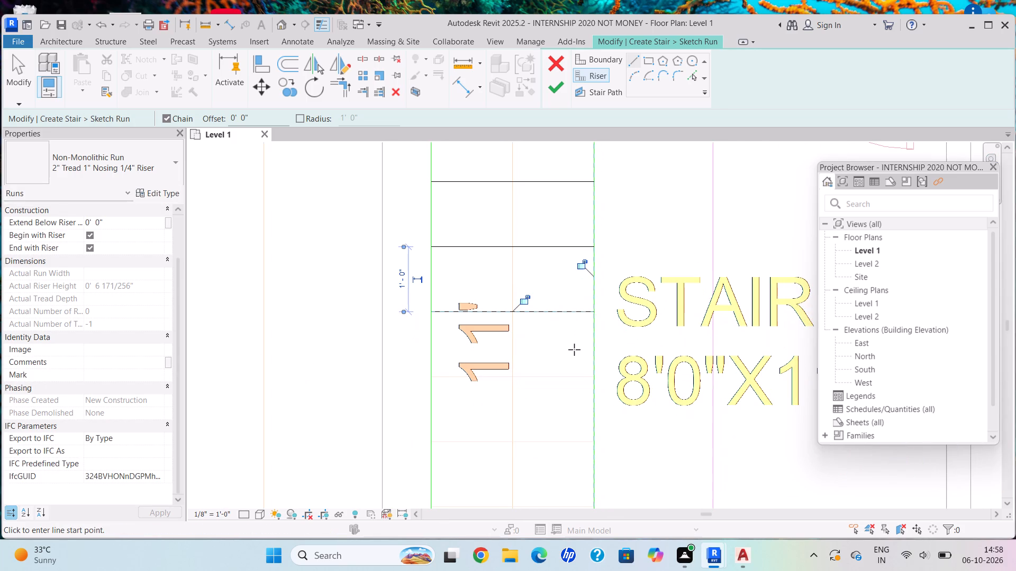
pyautogui.click(595, 376)
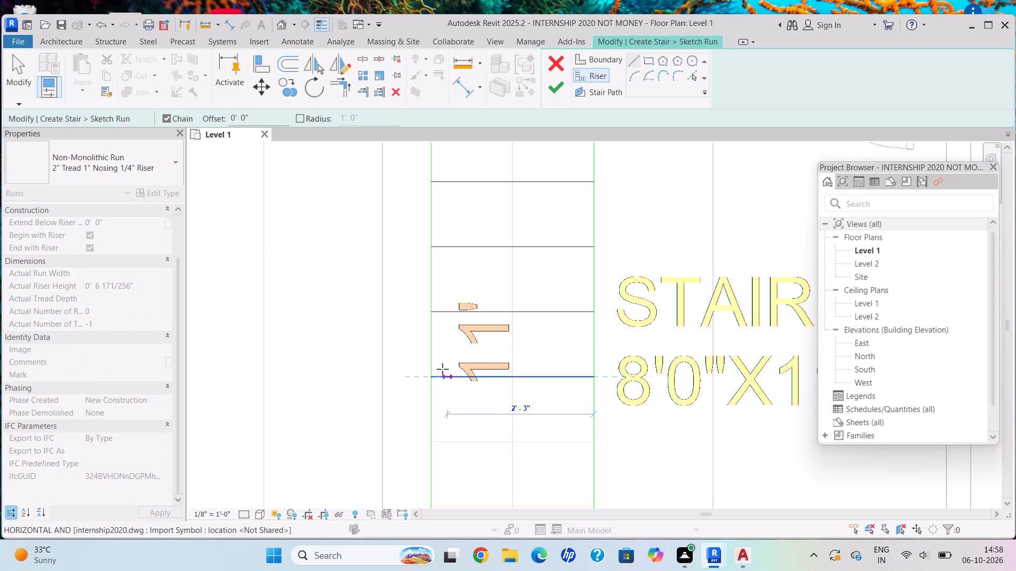
pyautogui.click(432, 377)
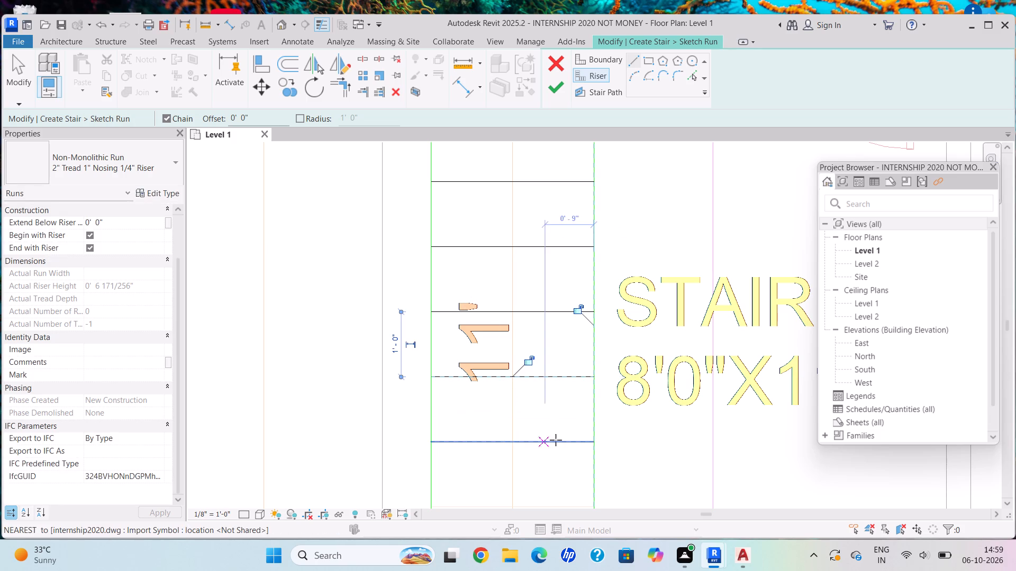
pyautogui.click(595, 441)
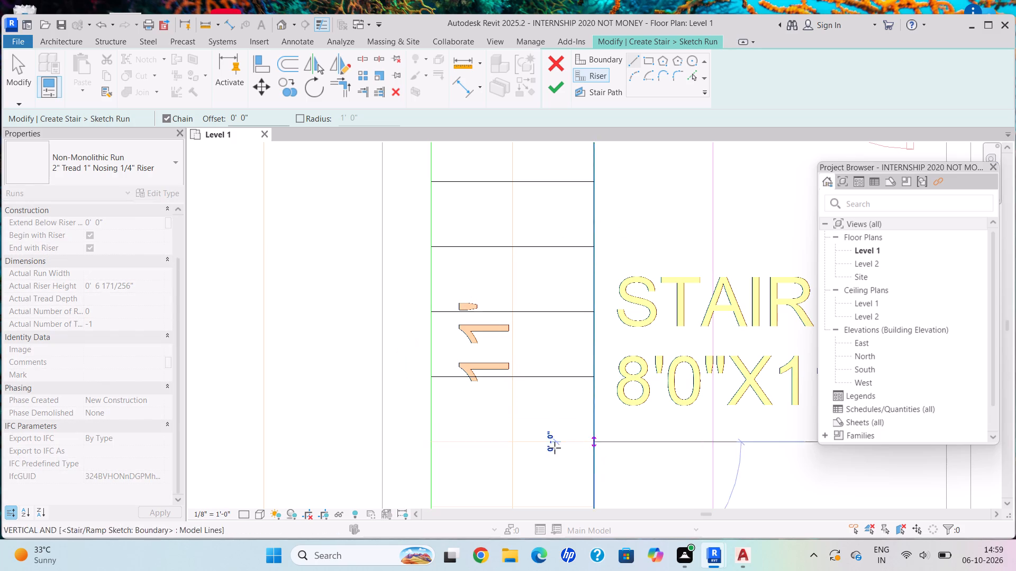
pyautogui.click(430, 440)
# Draw two more risers across the long flight on the following tread lines, each 1'-0" below the one before.
pyautogui.scroll(-2, 494, 469)
pyautogui.moveTo(502, 469); pyautogui.dragTo(504, 371, button='middle')
pyautogui.scroll(1, 506, 469)
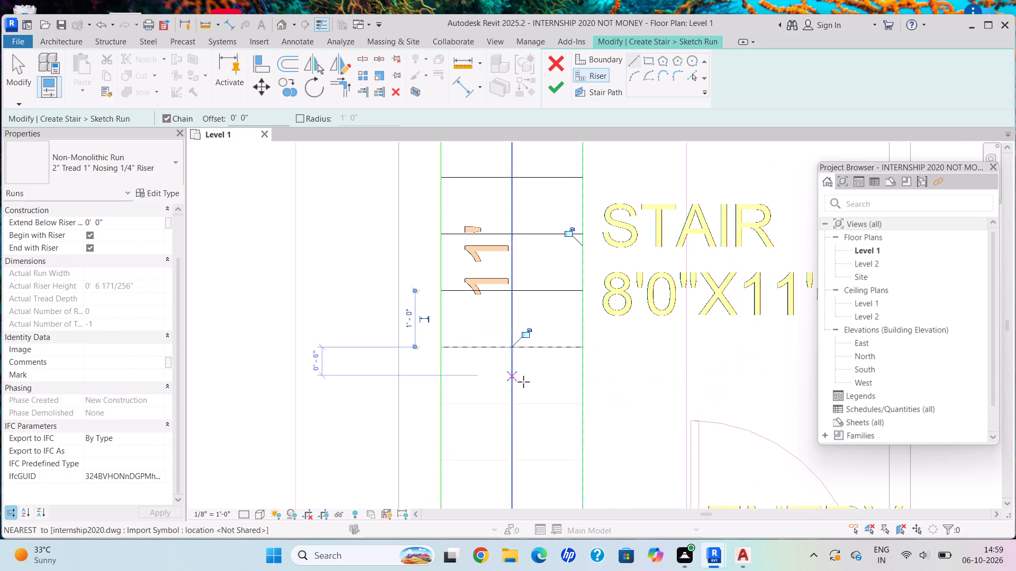
pyautogui.click(583, 406)
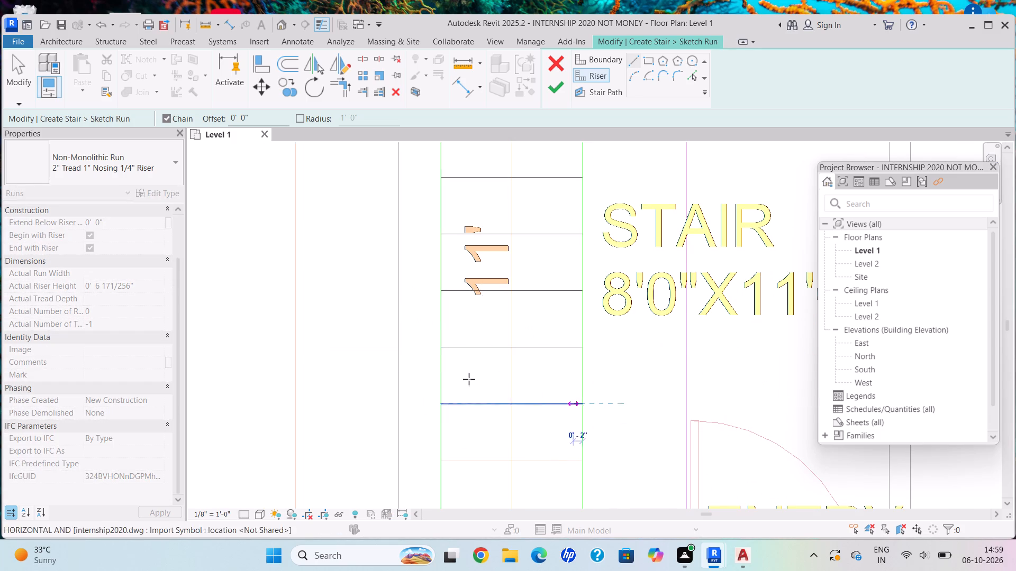
pyautogui.click(440, 407)
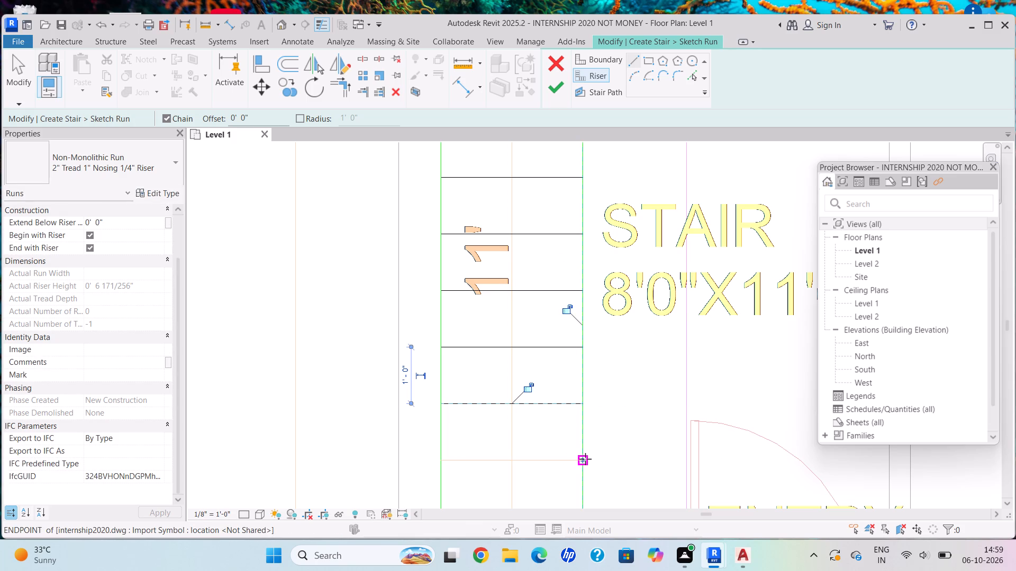
pyautogui.click(585, 459)
pyautogui.click(439, 461)
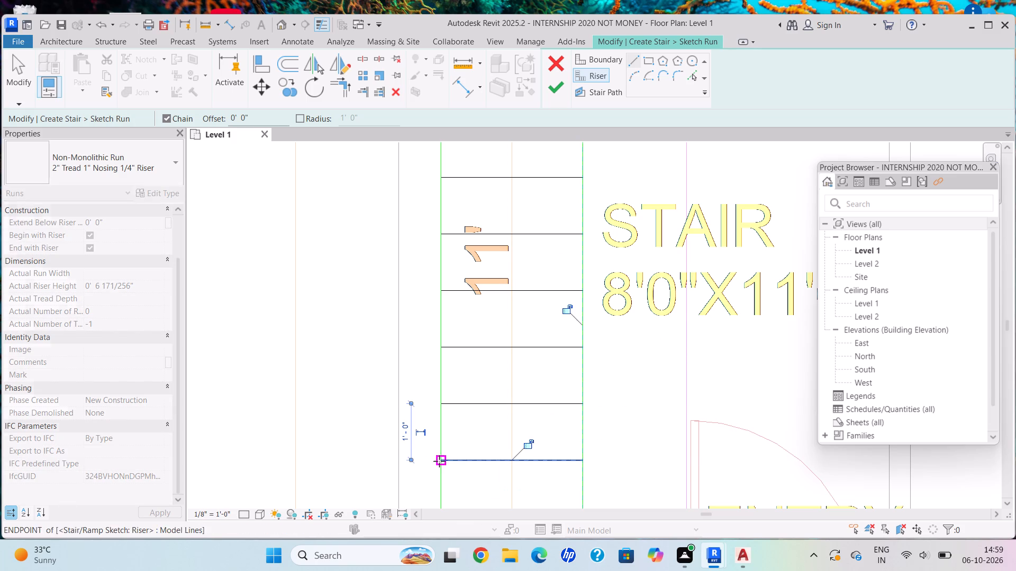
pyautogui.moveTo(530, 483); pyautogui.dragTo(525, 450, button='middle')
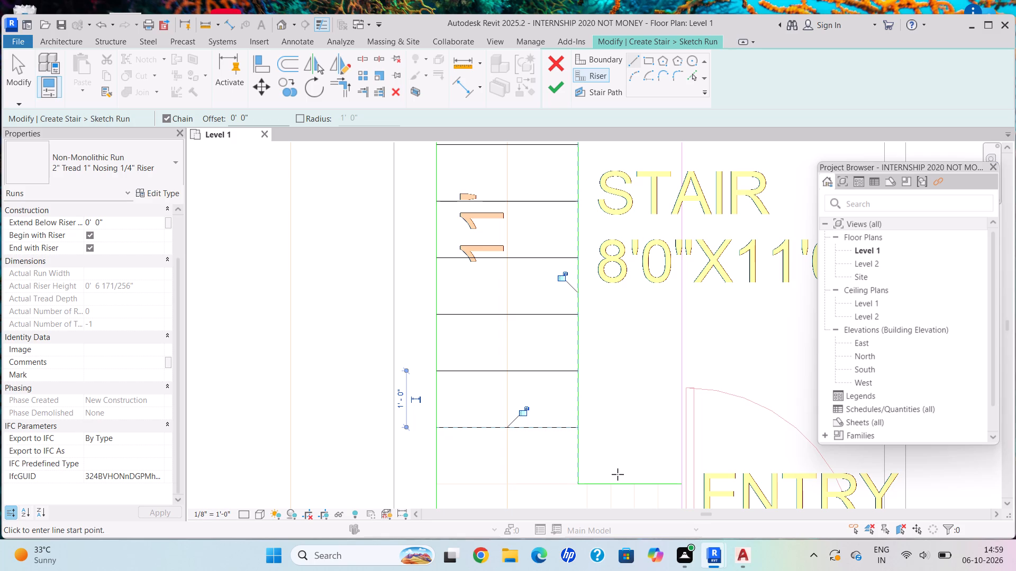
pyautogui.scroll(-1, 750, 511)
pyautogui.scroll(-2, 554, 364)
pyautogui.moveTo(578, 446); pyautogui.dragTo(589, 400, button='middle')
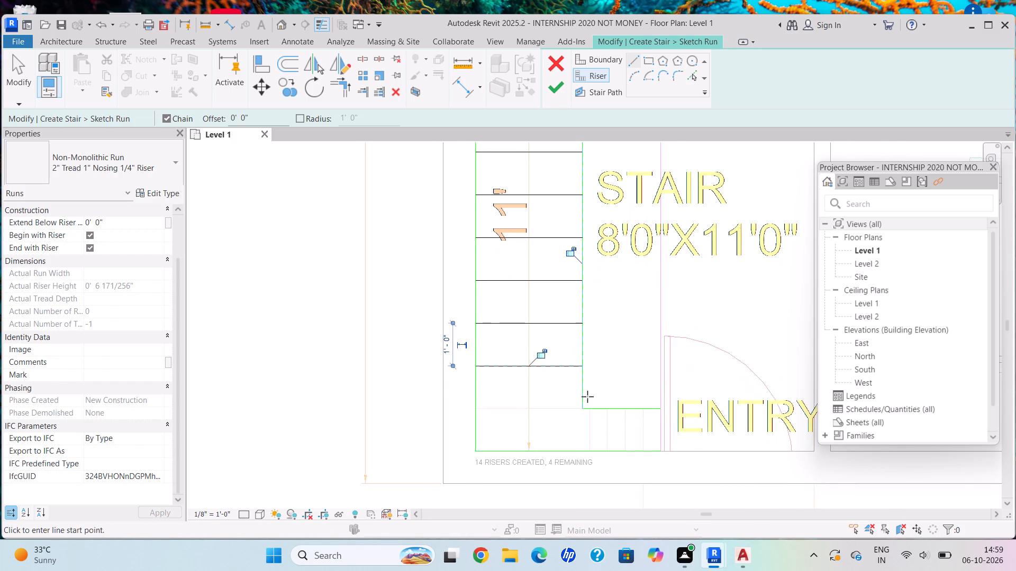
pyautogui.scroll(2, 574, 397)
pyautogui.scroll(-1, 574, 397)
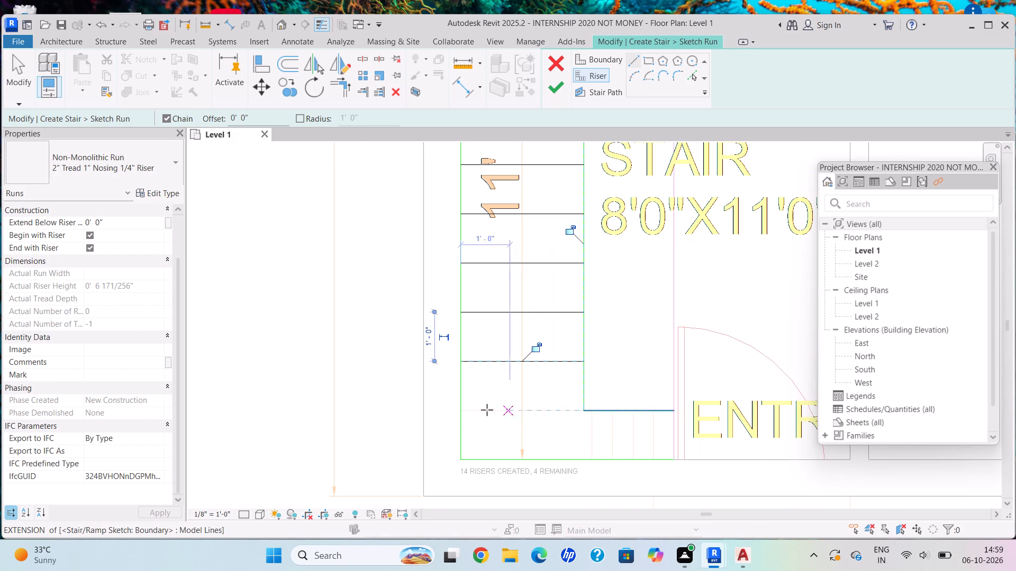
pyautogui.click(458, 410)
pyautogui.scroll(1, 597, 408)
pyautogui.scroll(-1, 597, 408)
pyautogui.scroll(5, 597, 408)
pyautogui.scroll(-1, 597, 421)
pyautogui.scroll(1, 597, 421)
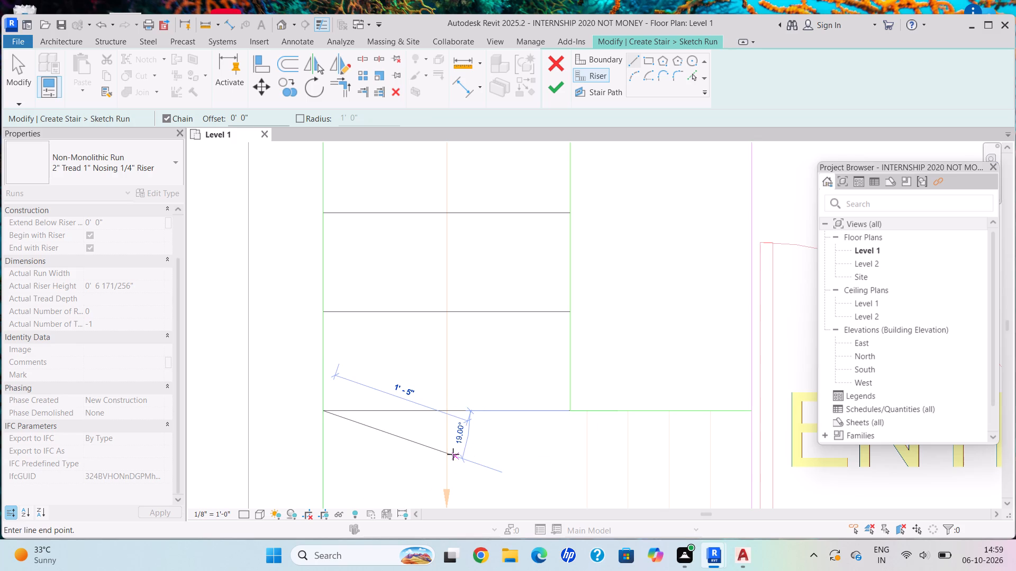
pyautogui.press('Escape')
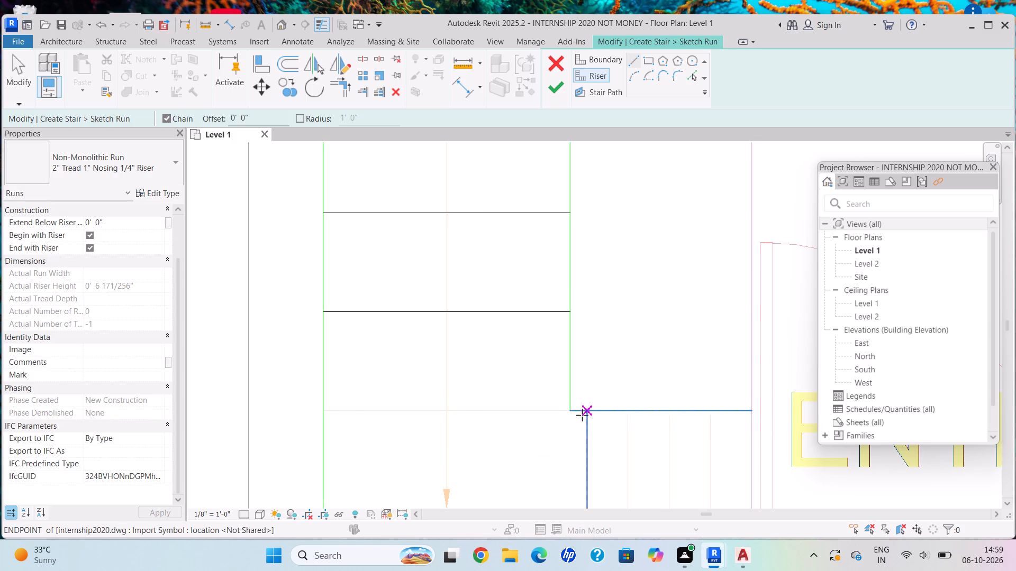
# Draw the long flight's last riser, a 2'-6" line from the inner boundary's lower corner straight to the outer boundary.
pyautogui.click(570, 412)
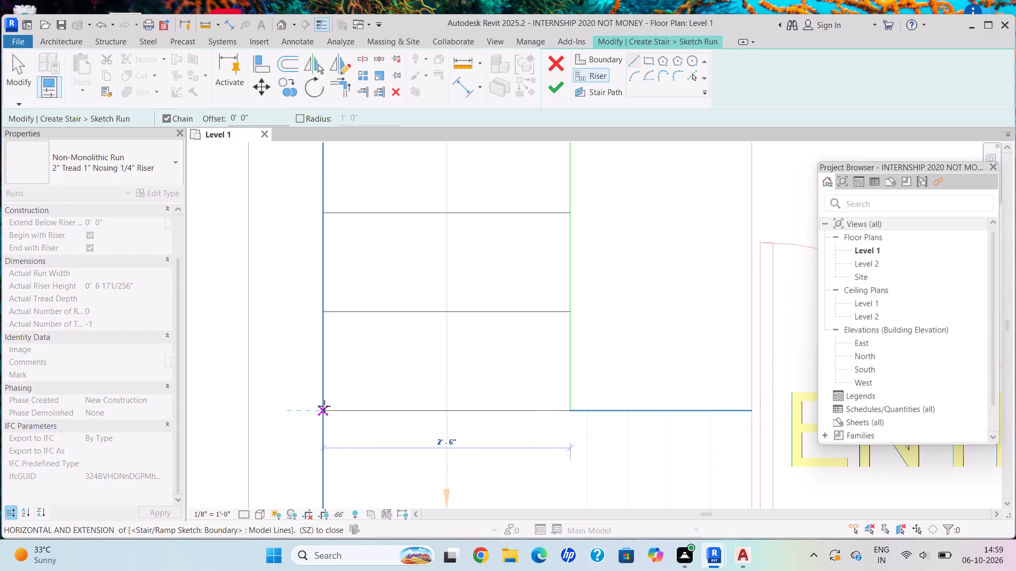
pyautogui.click(322, 411)
pyautogui.press('Escape')
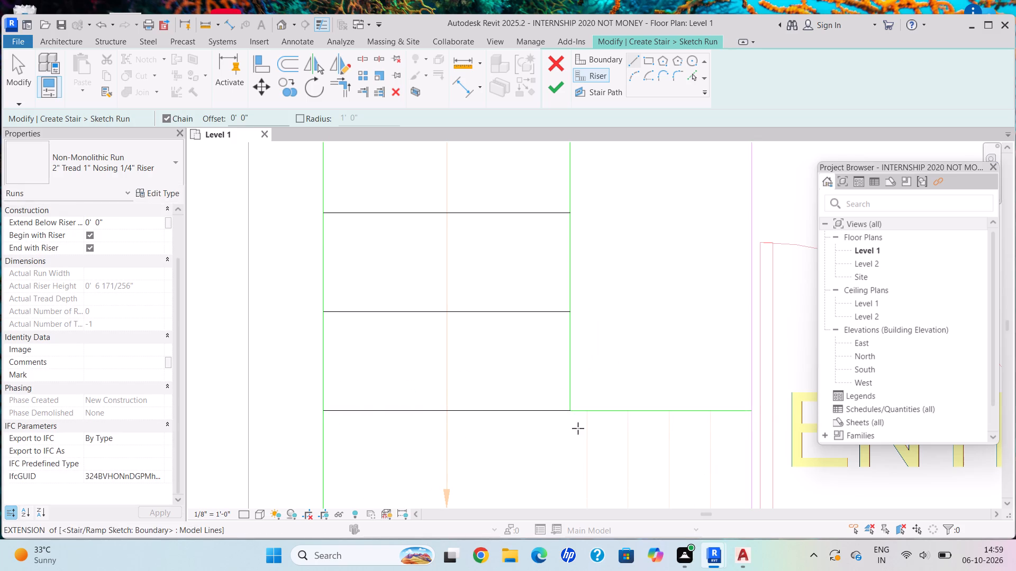
# Draw the first two 1'-0" risers of the short flight beside the entry, along the tread lines nearest the inner corner.
pyautogui.click(588, 410)
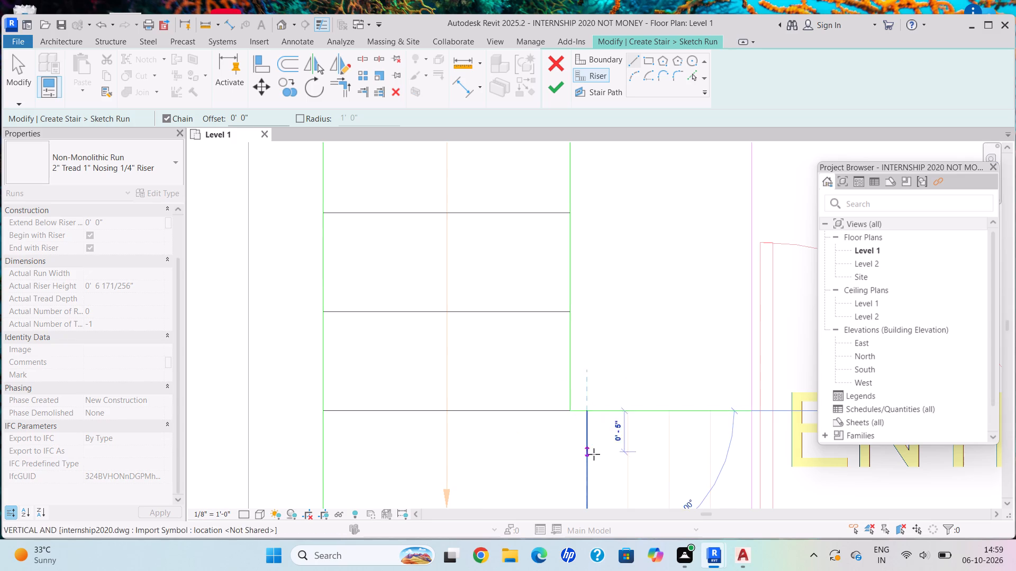
pyautogui.scroll(-1, 596, 464)
pyautogui.moveTo(596, 464); pyautogui.dragTo(554, 302, button='middle')
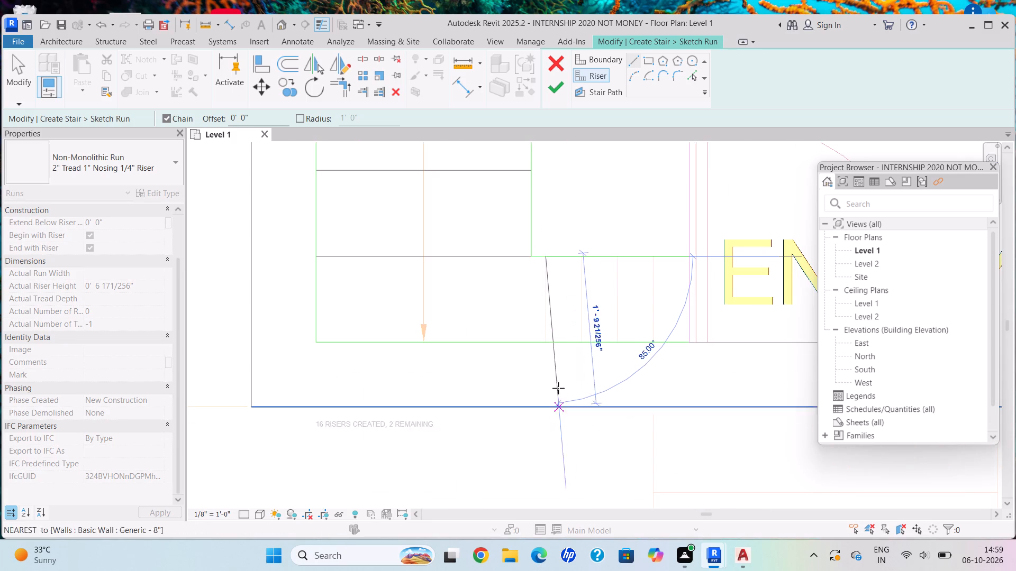
pyautogui.click(546, 342)
pyautogui.press('Escape')
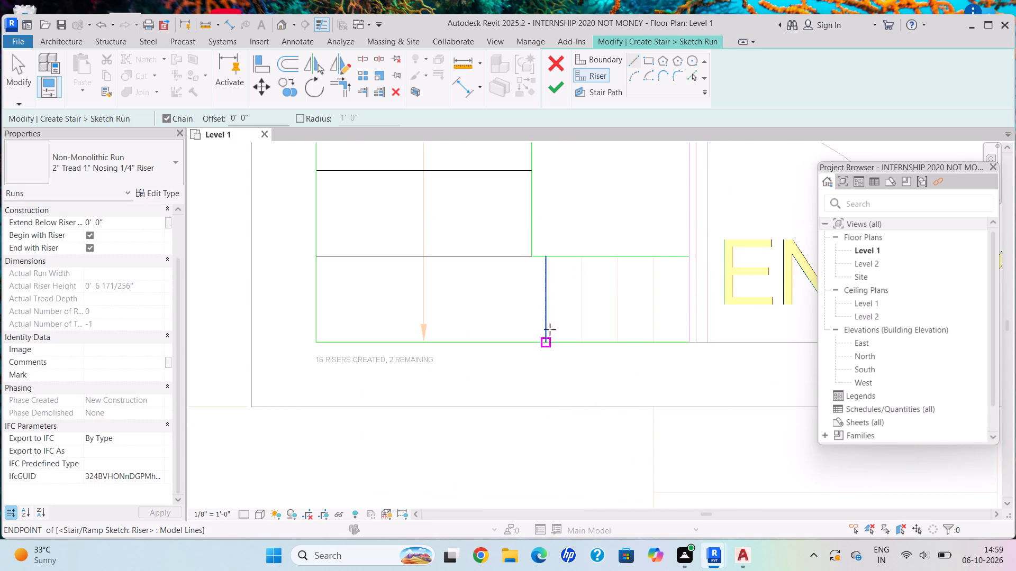
pyautogui.click(582, 254)
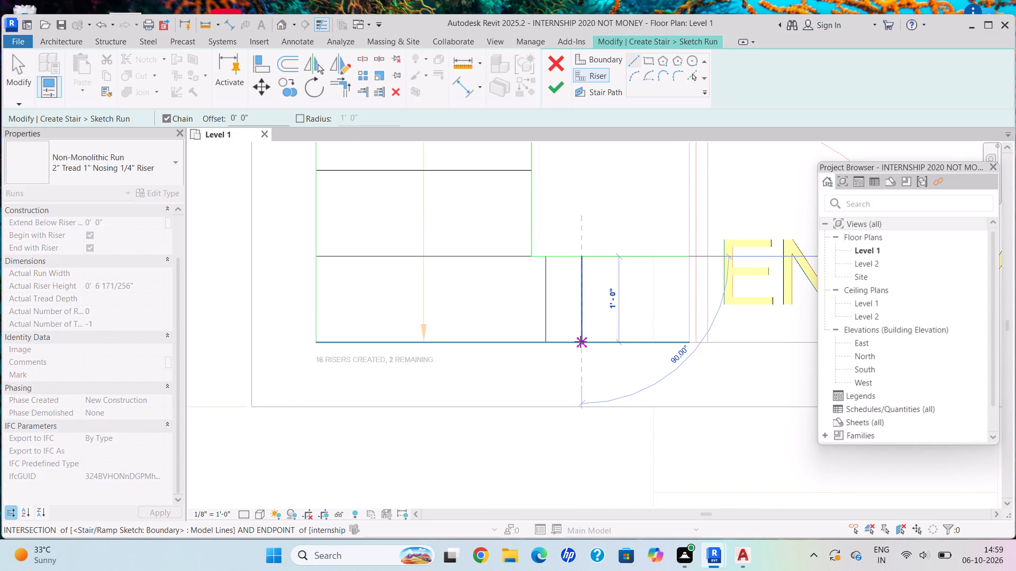
pyautogui.click(580, 342)
pyautogui.press('Escape')
# Draw three more risers across the short entry flight on its remaining tread lines, 5" apart, ending at the boundaries' open ends.
pyautogui.click(616, 255)
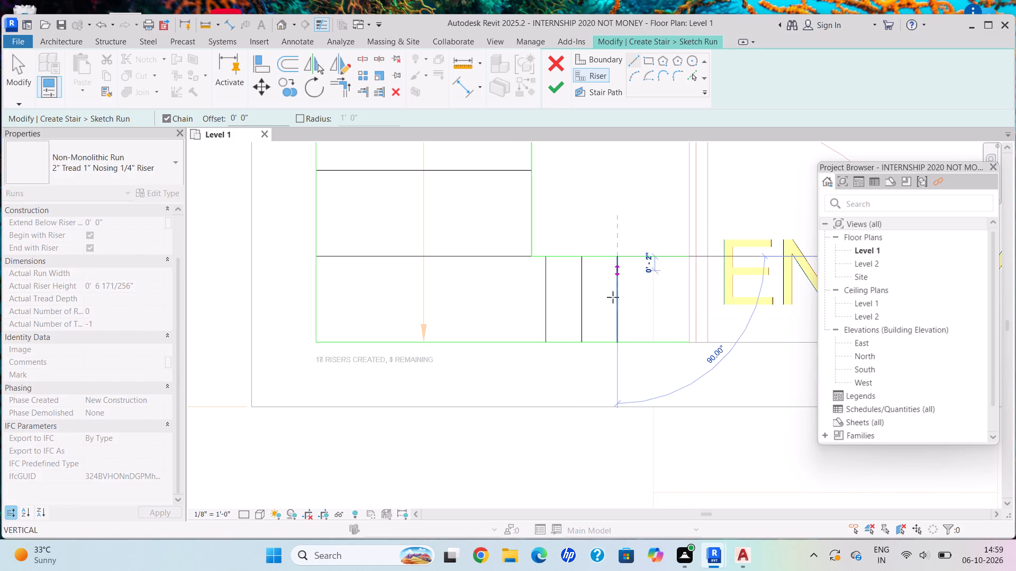
pyautogui.click(619, 345)
pyautogui.press('Escape')
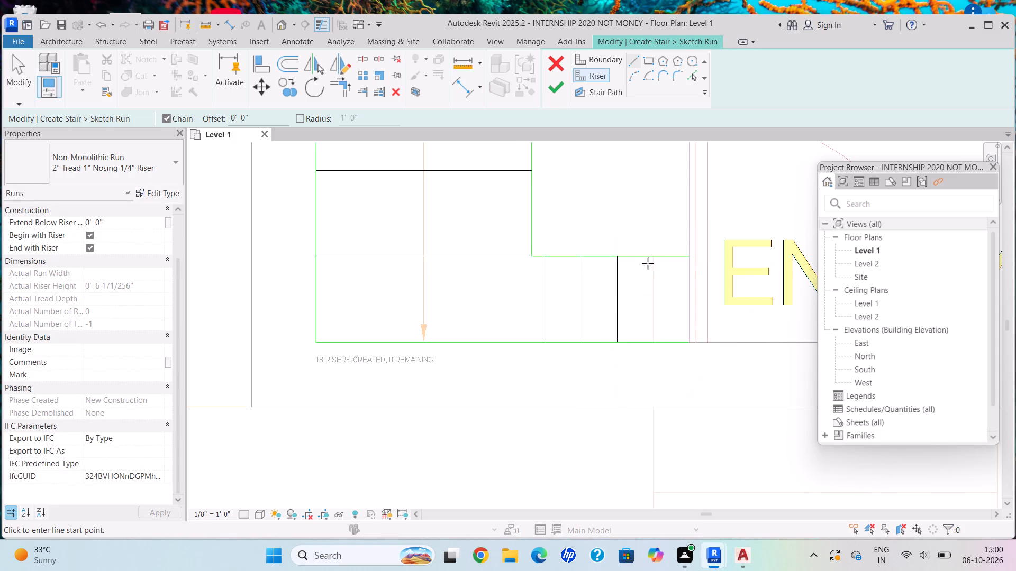
pyautogui.click(652, 257)
pyautogui.click(653, 339)
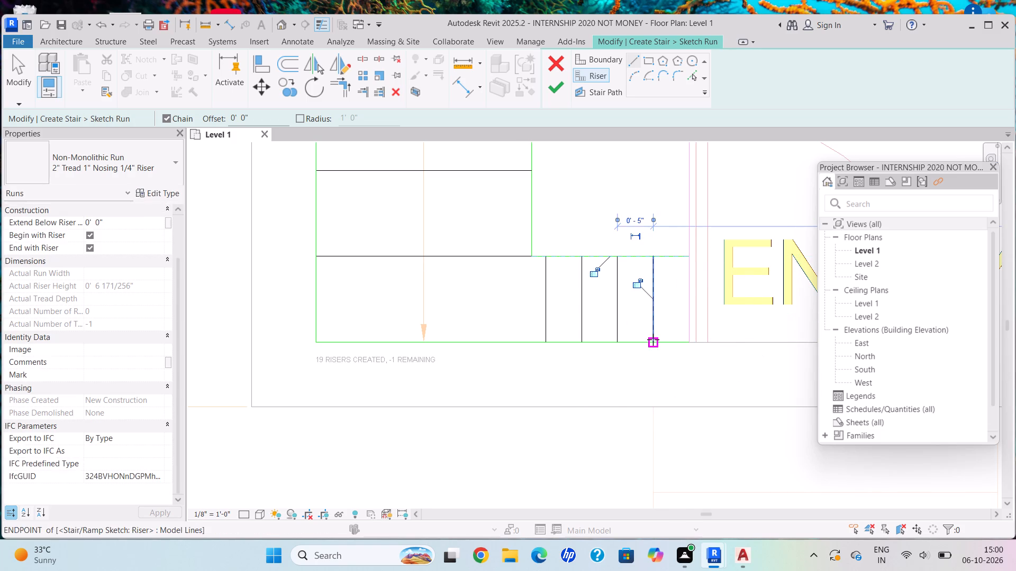
pyautogui.press('Escape')
pyautogui.click(690, 257)
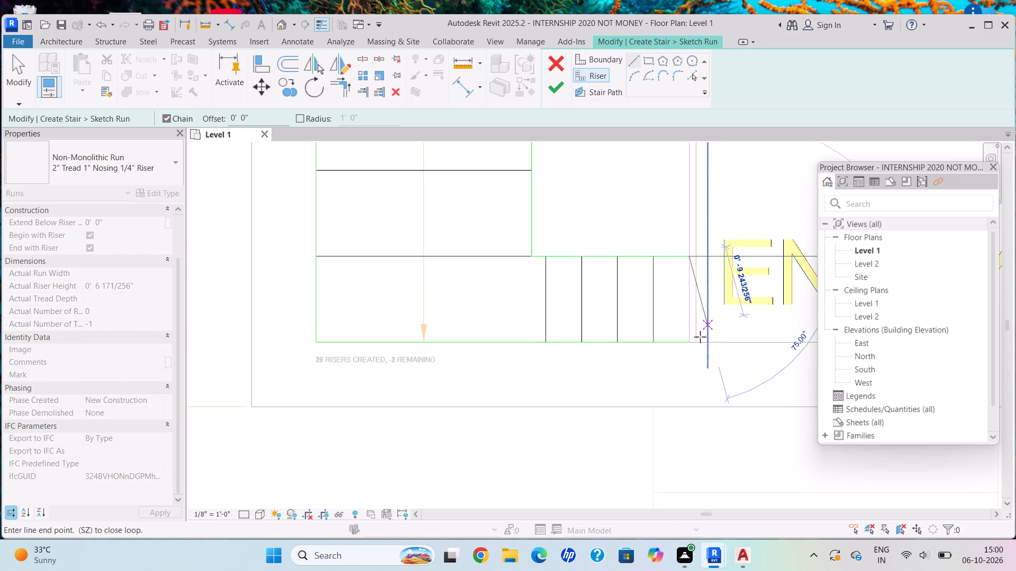
pyautogui.click(691, 342)
pyautogui.press('Escape')
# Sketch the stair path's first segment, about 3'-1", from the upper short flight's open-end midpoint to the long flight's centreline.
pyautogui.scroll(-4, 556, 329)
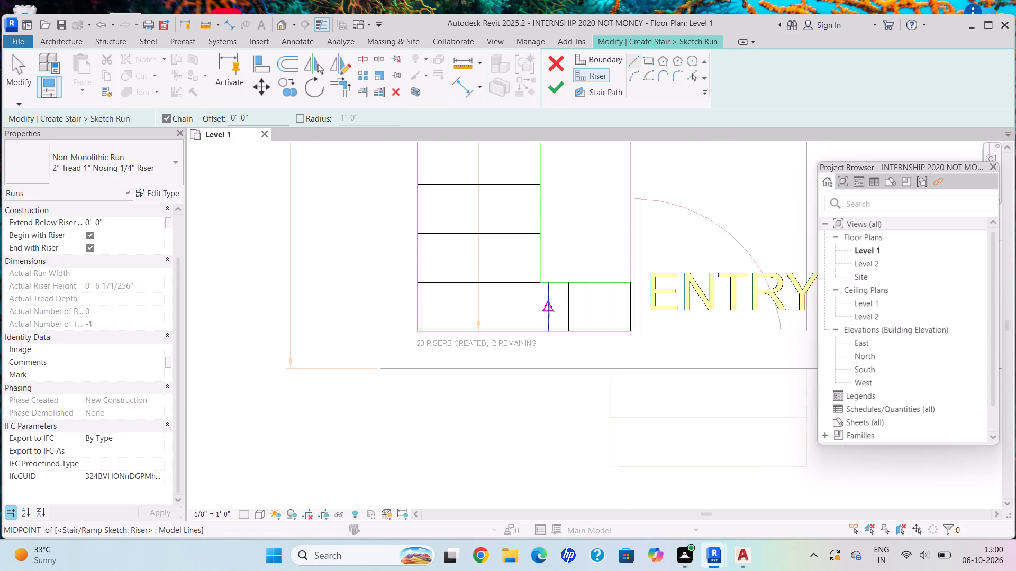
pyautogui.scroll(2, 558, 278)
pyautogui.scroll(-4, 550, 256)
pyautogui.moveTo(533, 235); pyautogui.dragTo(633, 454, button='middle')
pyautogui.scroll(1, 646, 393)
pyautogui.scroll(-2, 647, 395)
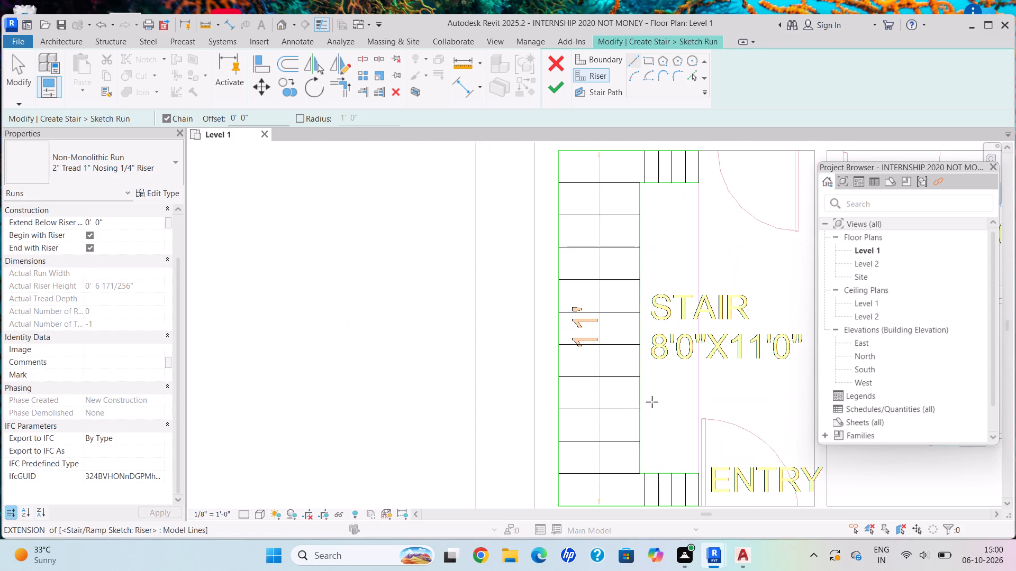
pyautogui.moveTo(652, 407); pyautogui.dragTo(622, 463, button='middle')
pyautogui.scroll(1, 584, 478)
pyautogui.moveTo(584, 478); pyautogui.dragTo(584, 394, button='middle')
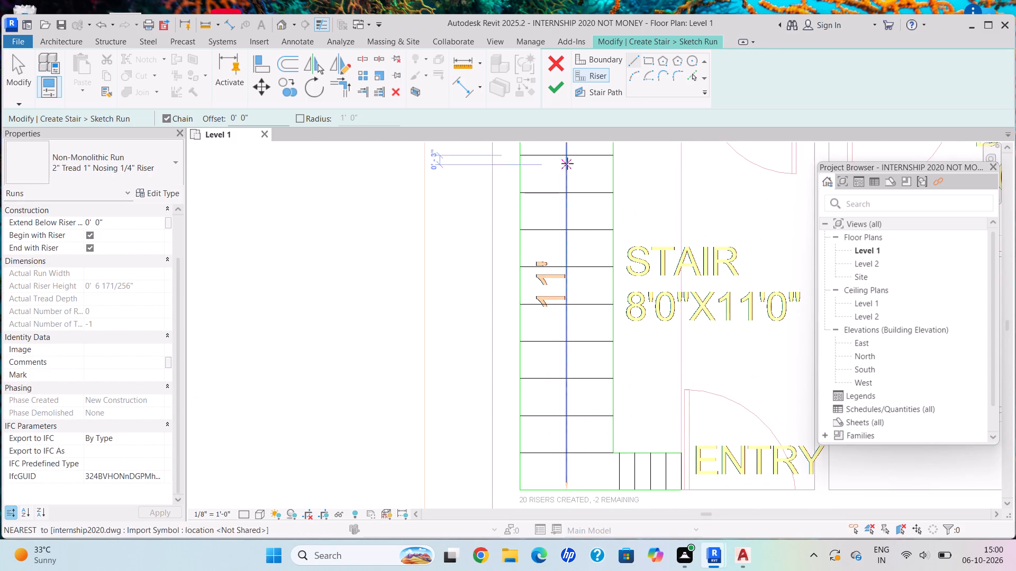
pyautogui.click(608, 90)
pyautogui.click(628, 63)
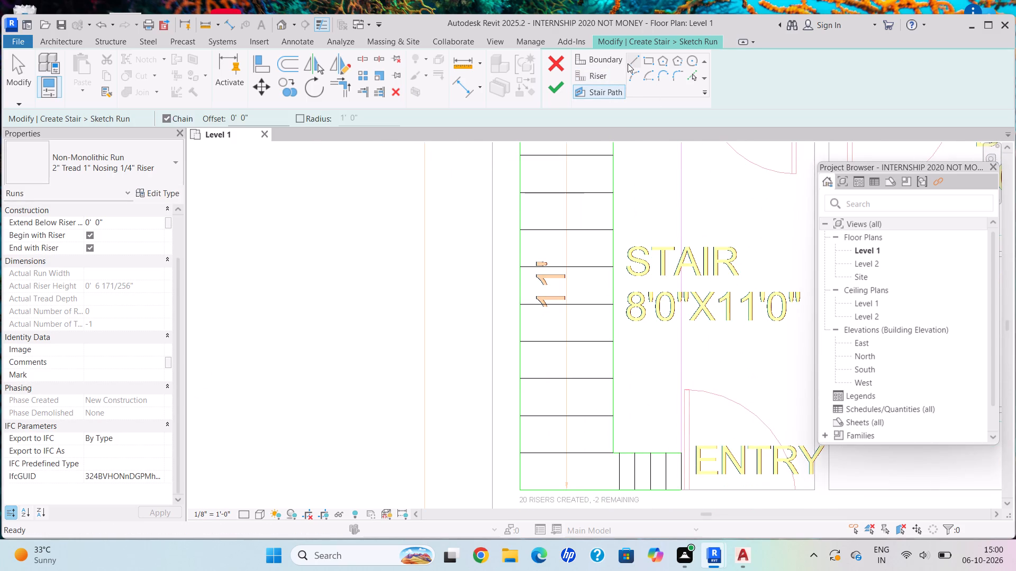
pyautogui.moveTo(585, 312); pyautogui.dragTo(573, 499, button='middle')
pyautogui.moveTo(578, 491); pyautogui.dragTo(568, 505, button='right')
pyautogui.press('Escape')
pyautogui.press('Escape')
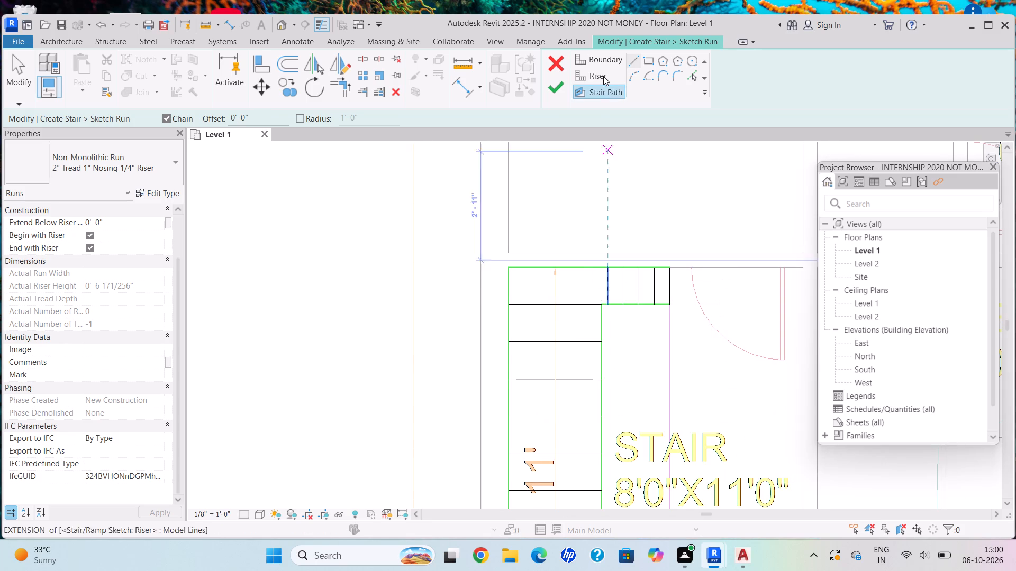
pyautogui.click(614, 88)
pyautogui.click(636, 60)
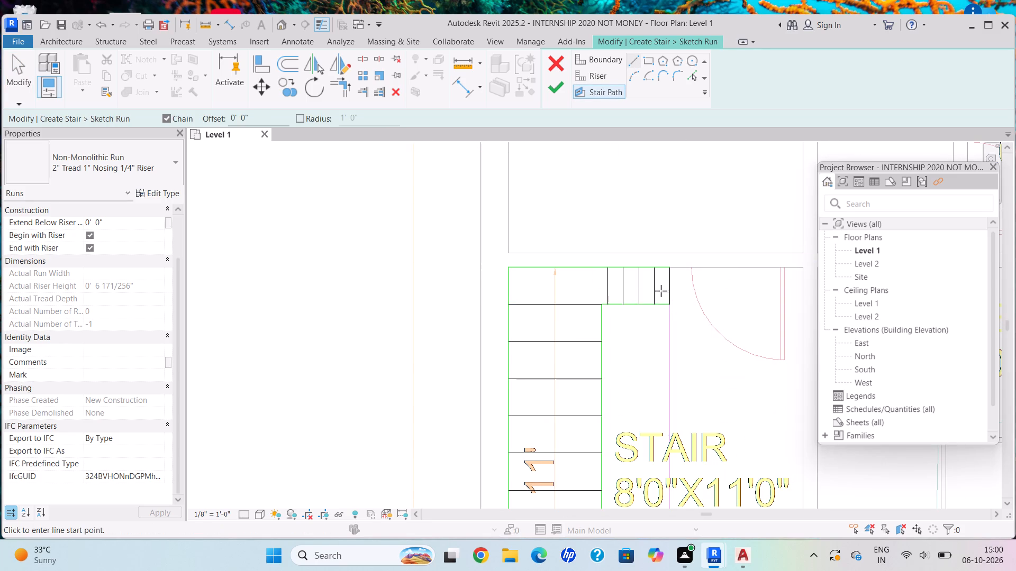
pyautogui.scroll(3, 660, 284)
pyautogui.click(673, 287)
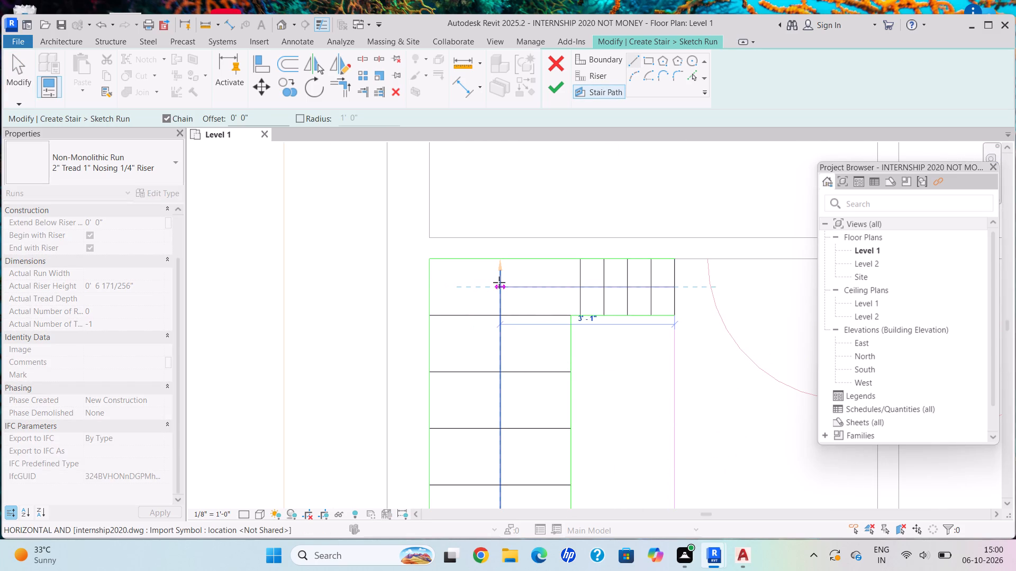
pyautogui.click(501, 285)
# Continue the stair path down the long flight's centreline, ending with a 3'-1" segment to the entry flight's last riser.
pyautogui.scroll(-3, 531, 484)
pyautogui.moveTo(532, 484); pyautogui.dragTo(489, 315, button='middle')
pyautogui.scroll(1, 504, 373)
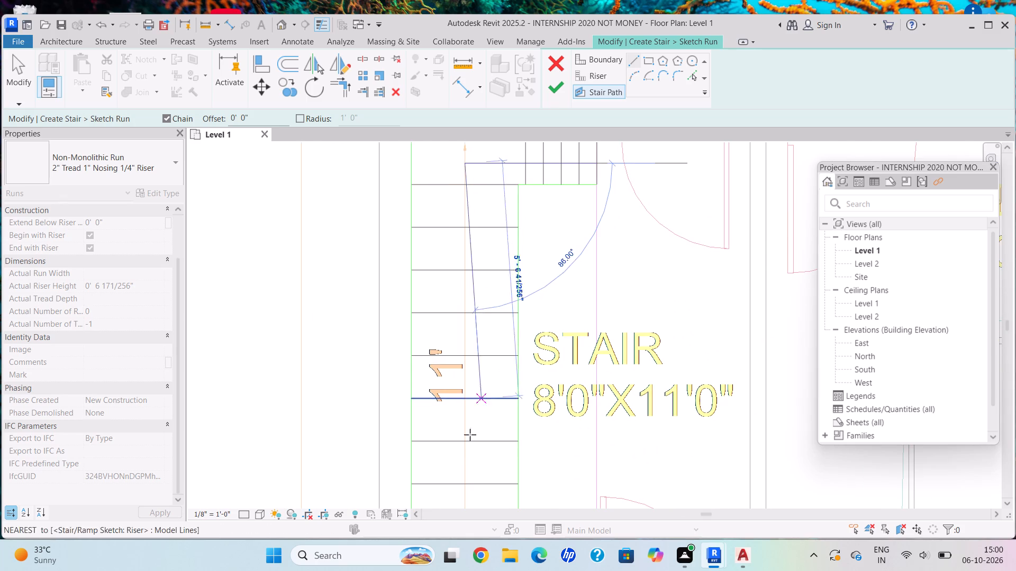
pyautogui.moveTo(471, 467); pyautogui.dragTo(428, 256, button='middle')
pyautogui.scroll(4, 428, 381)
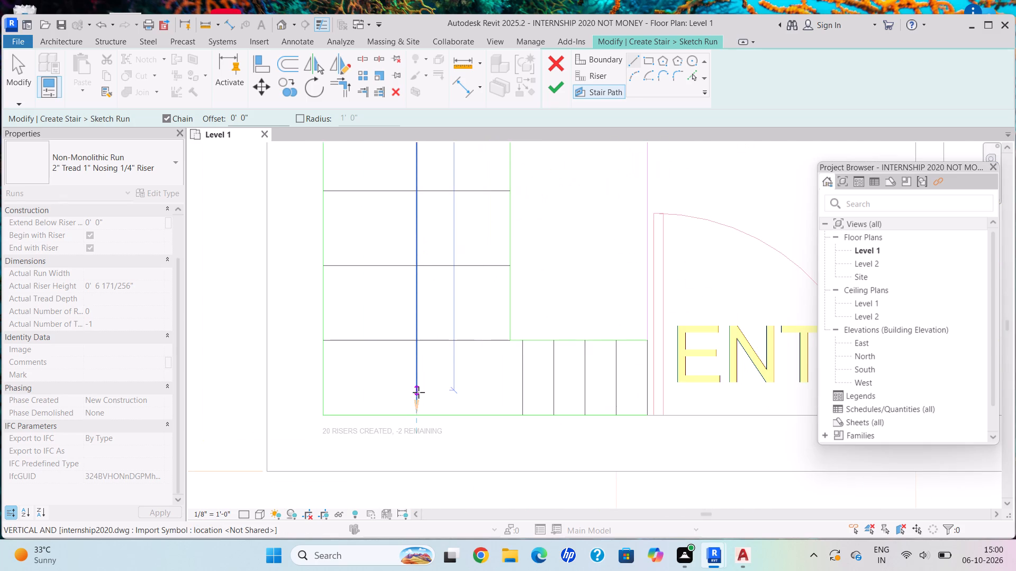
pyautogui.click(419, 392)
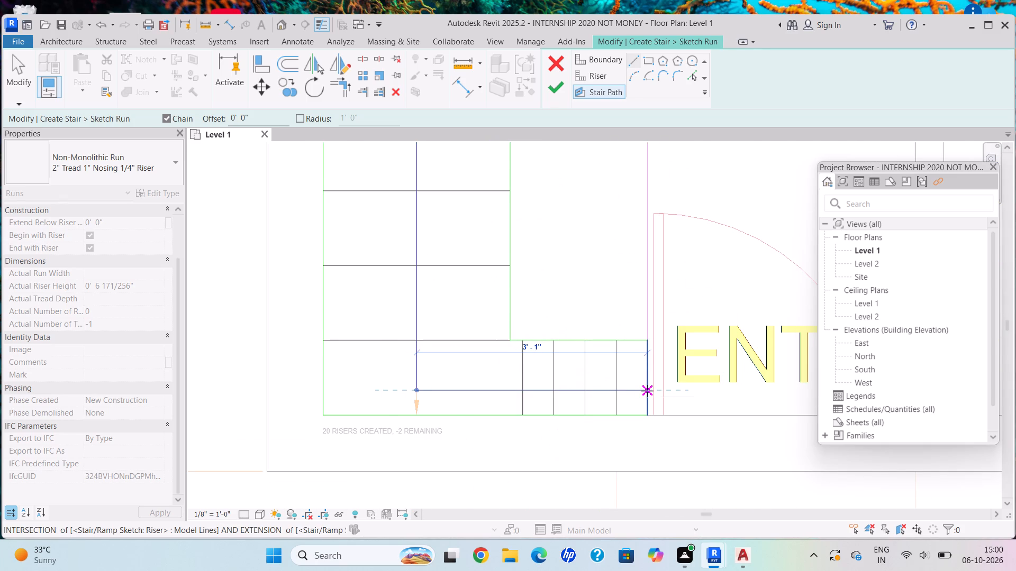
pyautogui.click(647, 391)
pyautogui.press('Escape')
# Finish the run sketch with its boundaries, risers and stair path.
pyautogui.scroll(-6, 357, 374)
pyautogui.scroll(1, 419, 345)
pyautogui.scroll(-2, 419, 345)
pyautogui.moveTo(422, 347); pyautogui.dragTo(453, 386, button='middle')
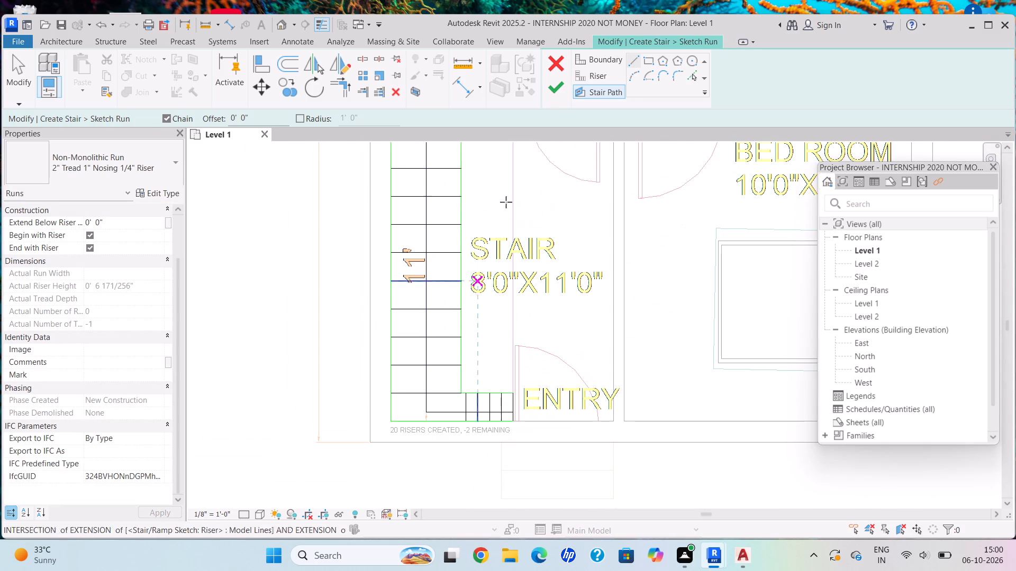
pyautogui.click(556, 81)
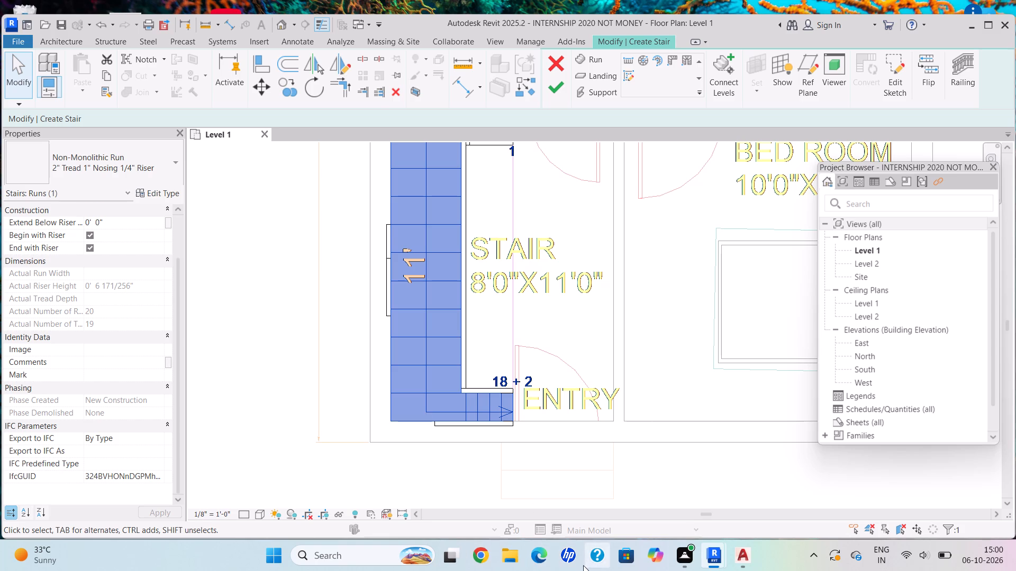
# Examine the U-shaped stair run in plan, checking its treads, side stringers and the short flight beside the entry.
pyautogui.press('Escape')
pyautogui.scroll(-4, 538, 445)
pyautogui.moveTo(487, 366); pyautogui.dragTo(496, 430, button='middle')
pyautogui.scroll(-1, 504, 494)
pyautogui.scroll(1, 504, 494)
pyautogui.scroll(-1, 505, 494)
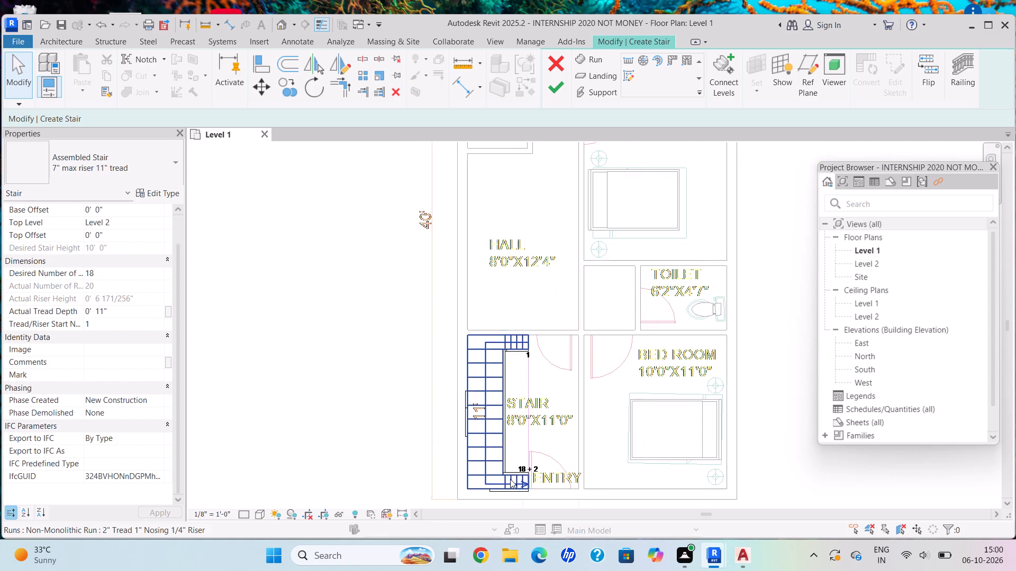
pyautogui.scroll(2, 523, 485)
pyautogui.scroll(-1, 537, 476)
pyautogui.scroll(3, 523, 471)
pyautogui.moveTo(523, 471); pyautogui.dragTo(520, 387, button='middle')
pyautogui.scroll(4, 497, 437)
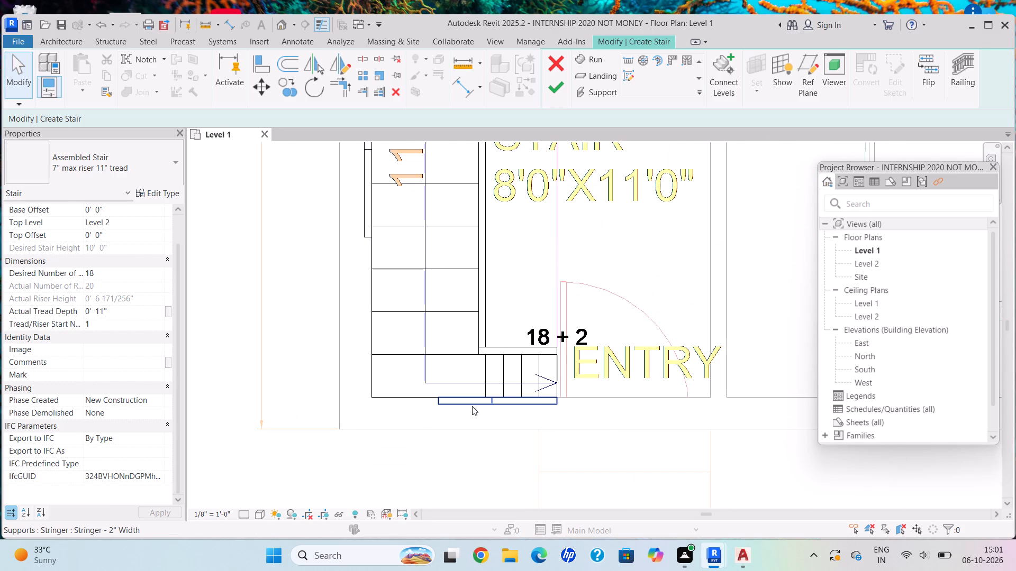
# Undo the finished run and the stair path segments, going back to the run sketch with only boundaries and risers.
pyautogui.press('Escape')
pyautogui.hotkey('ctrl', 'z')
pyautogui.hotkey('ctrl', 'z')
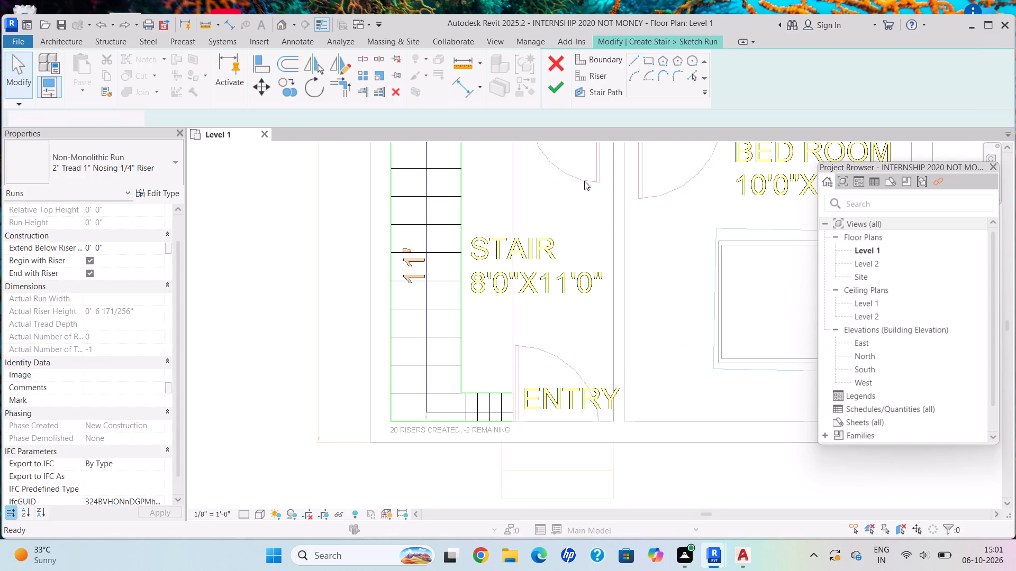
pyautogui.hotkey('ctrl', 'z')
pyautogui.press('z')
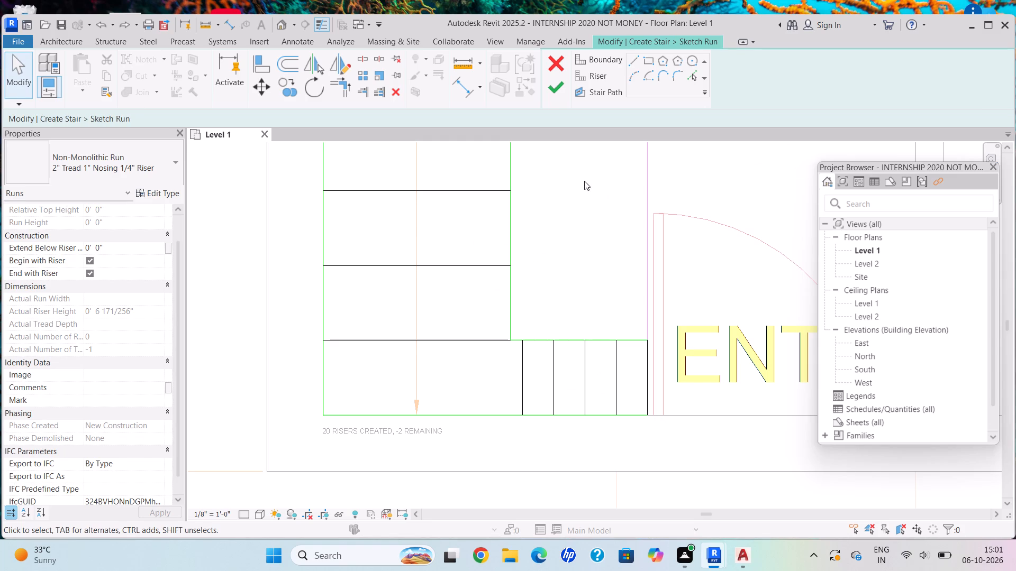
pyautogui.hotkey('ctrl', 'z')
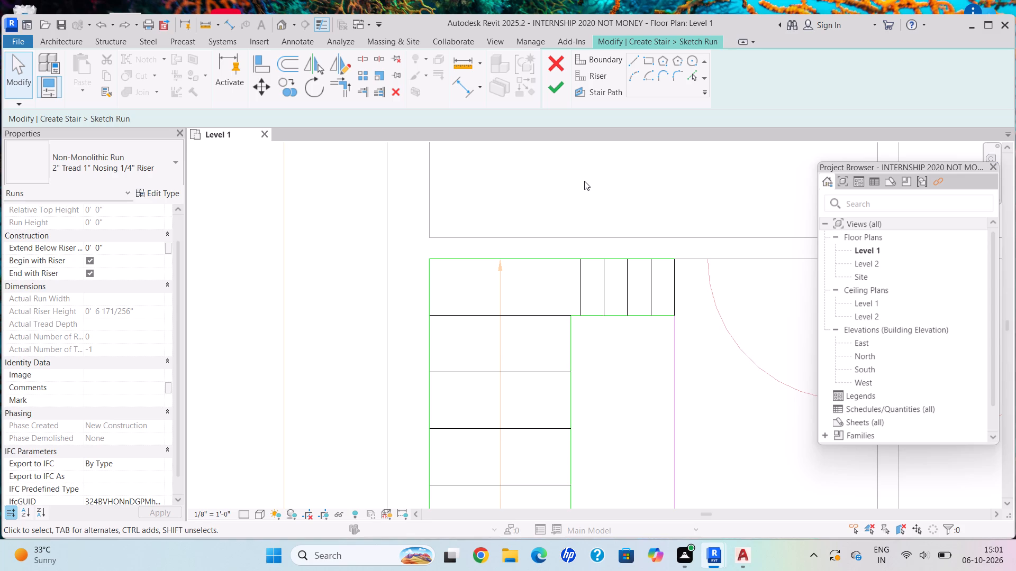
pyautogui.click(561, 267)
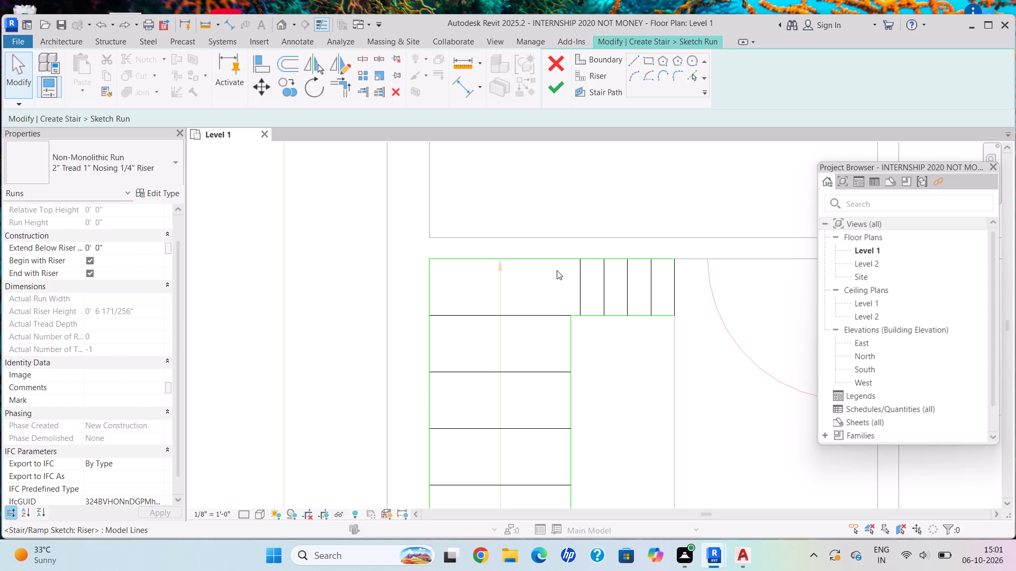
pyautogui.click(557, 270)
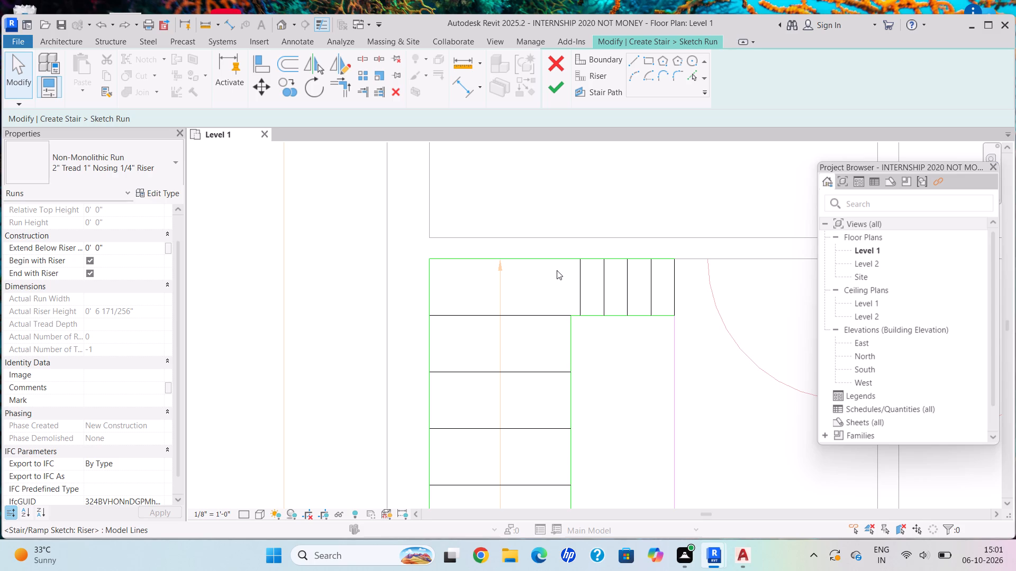
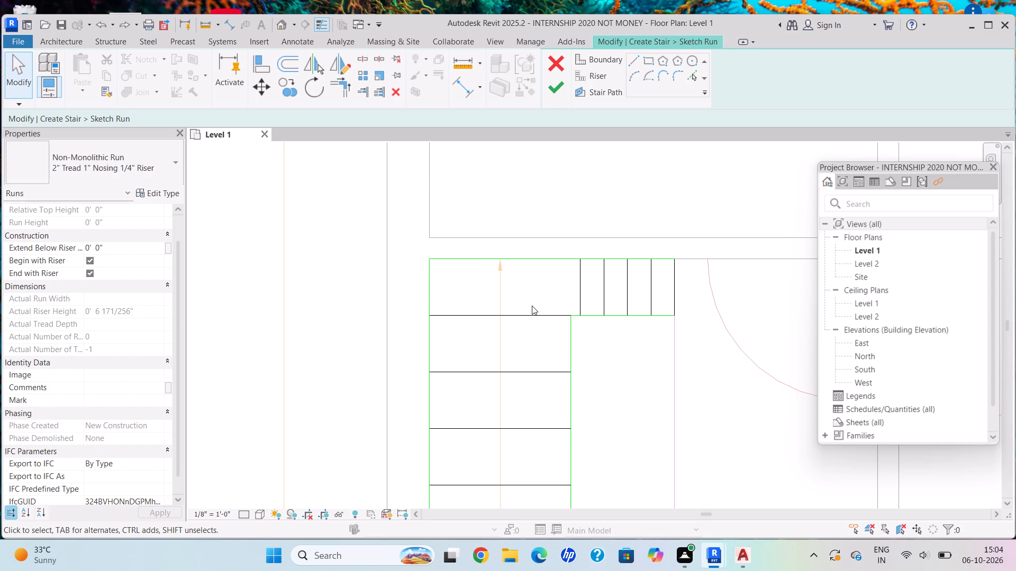
# Delete the five risers of the short flight beside the ENTRY door from the run sketch.
pyautogui.scroll(-1, 524, 304)
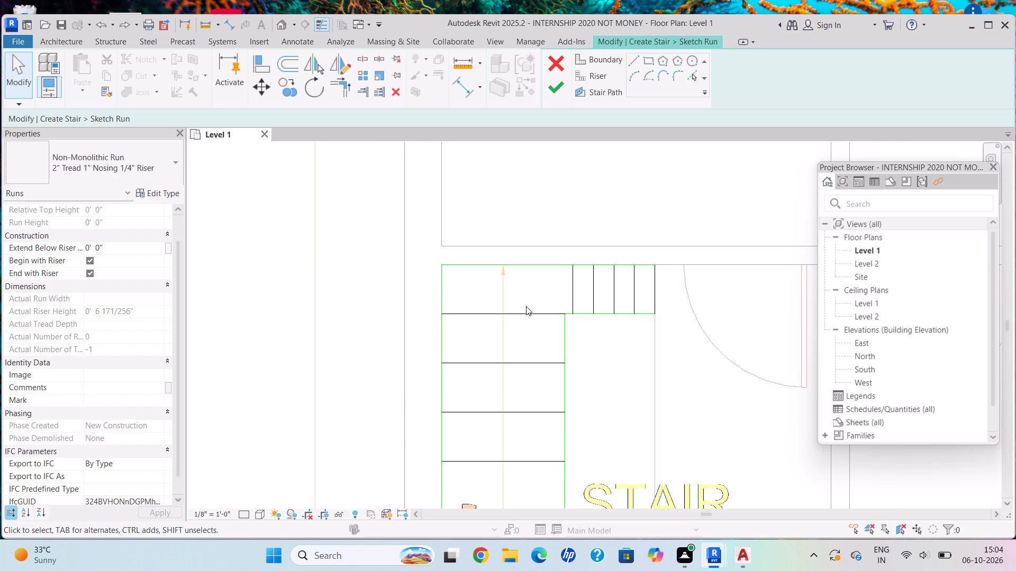
pyautogui.scroll(-2, 504, 283)
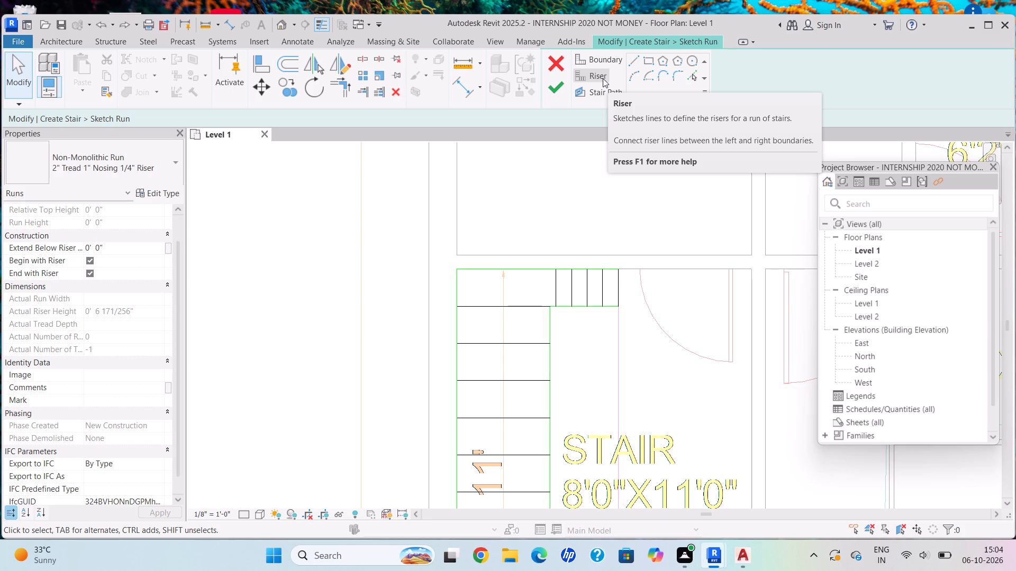
pyautogui.press('Escape')
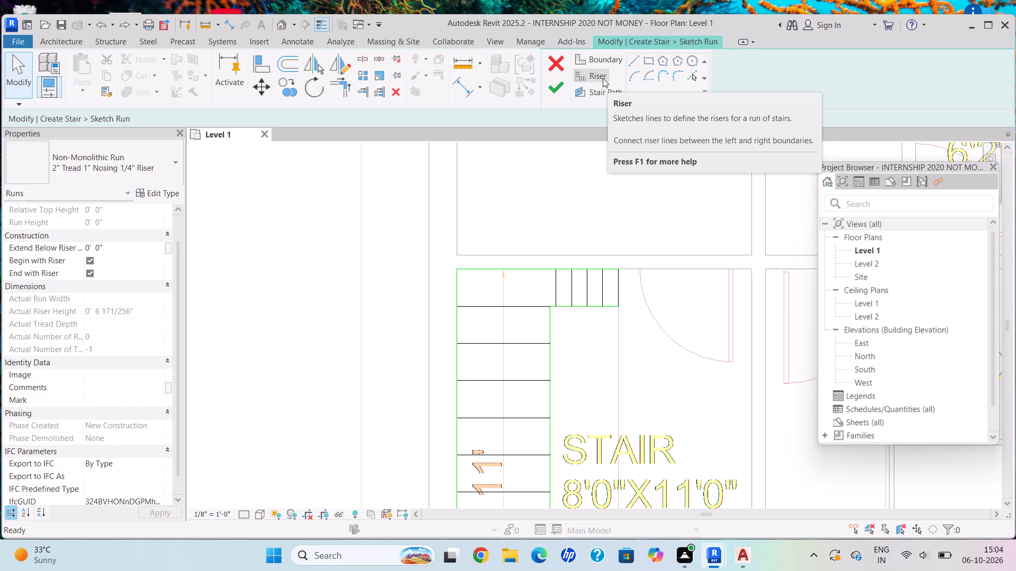
pyautogui.scroll(-4, 592, 271)
pyautogui.scroll(1, 486, 455)
pyautogui.scroll(-1, 493, 452)
pyautogui.moveTo(493, 452); pyautogui.dragTo(471, 271, button='middle')
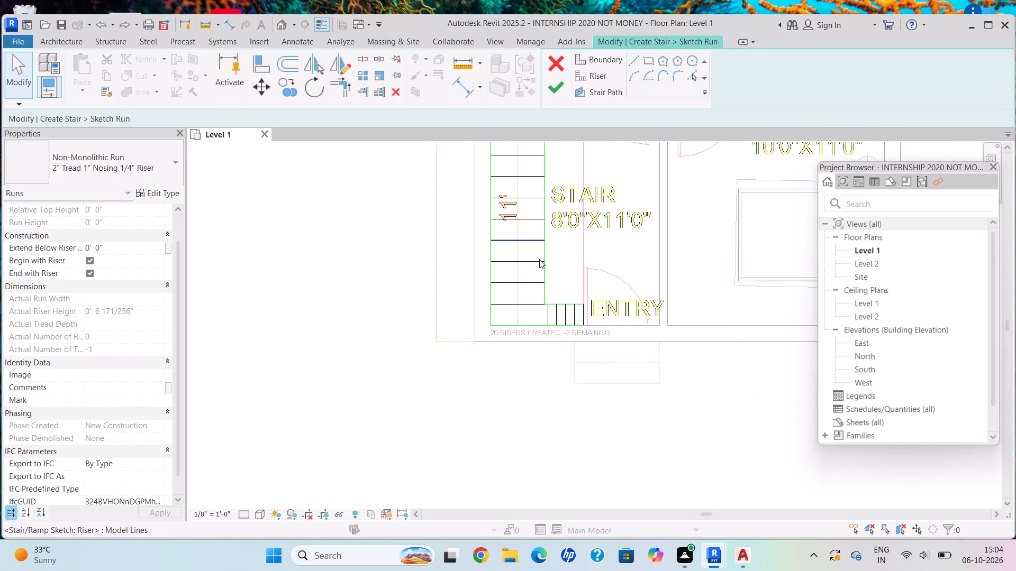
pyautogui.scroll(1, 592, 325)
pyautogui.scroll(-1, 592, 325)
pyautogui.scroll(6, 592, 325)
pyautogui.click(578, 318)
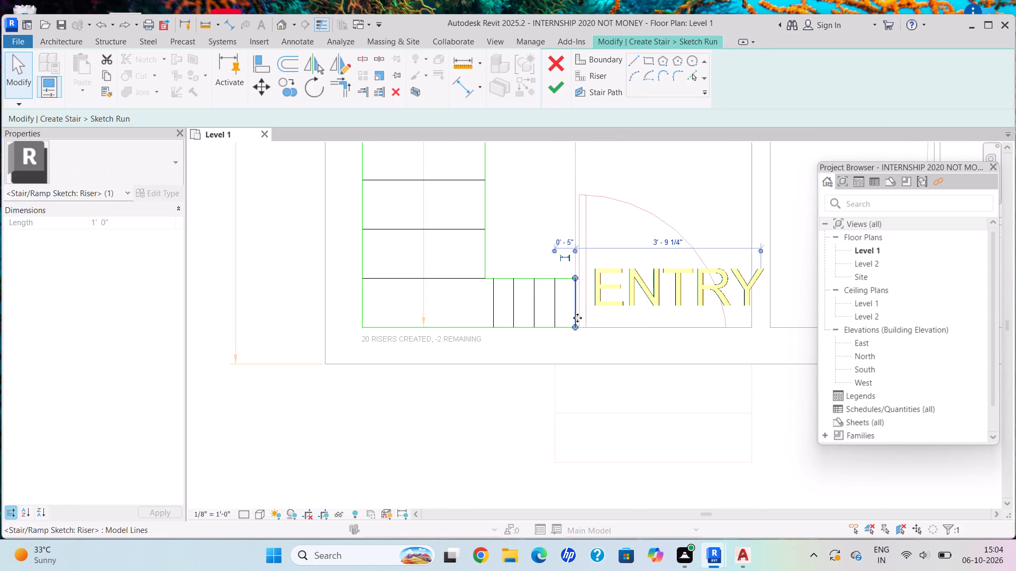
pyautogui.press('Delete')
pyautogui.click(551, 305)
pyautogui.press('Delete')
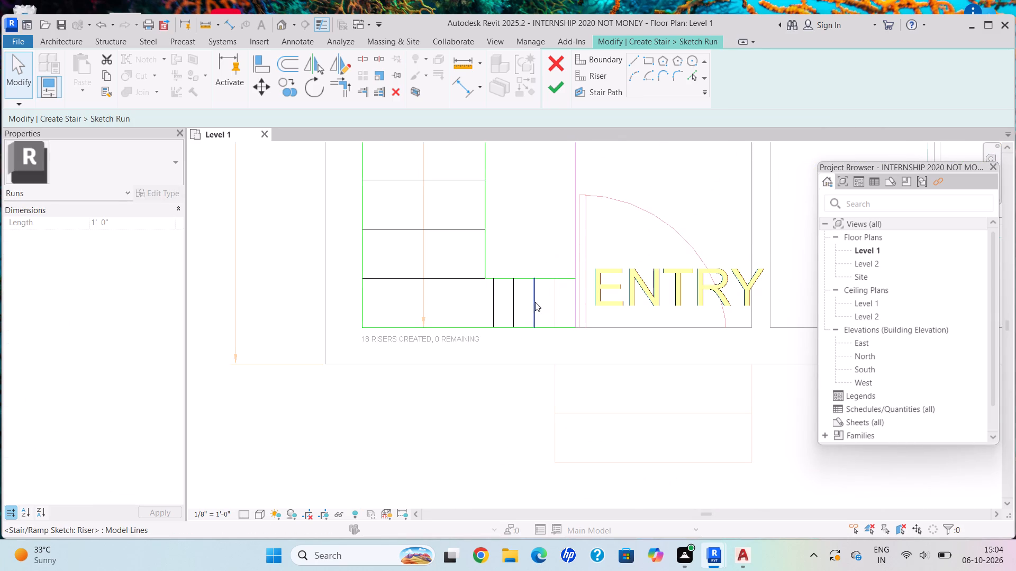
pyautogui.click(534, 302)
pyautogui.press('Delete')
pyautogui.click(514, 294)
pyautogui.press('Delete')
pyautogui.click(492, 297)
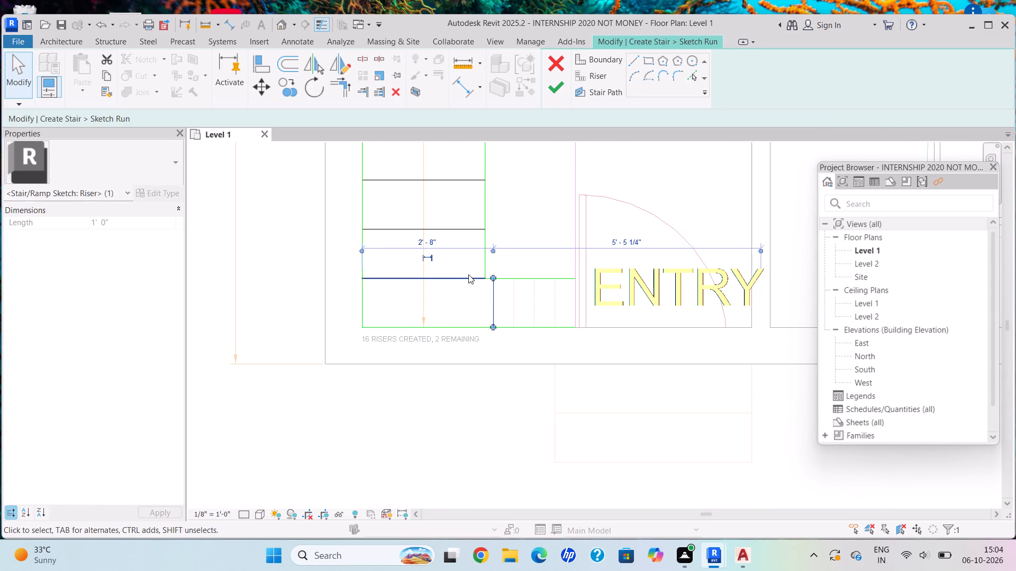
pyautogui.press('Delete')
# Delete the seven long-flight risers nearest the entry flight, working up towards the hall wall.
pyautogui.click(468, 274)
pyautogui.press('Delete')
pyautogui.click(468, 227)
pyautogui.press('Delete')
pyautogui.click(471, 179)
pyautogui.press('Delete')
pyautogui.scroll(-1, 471, 179)
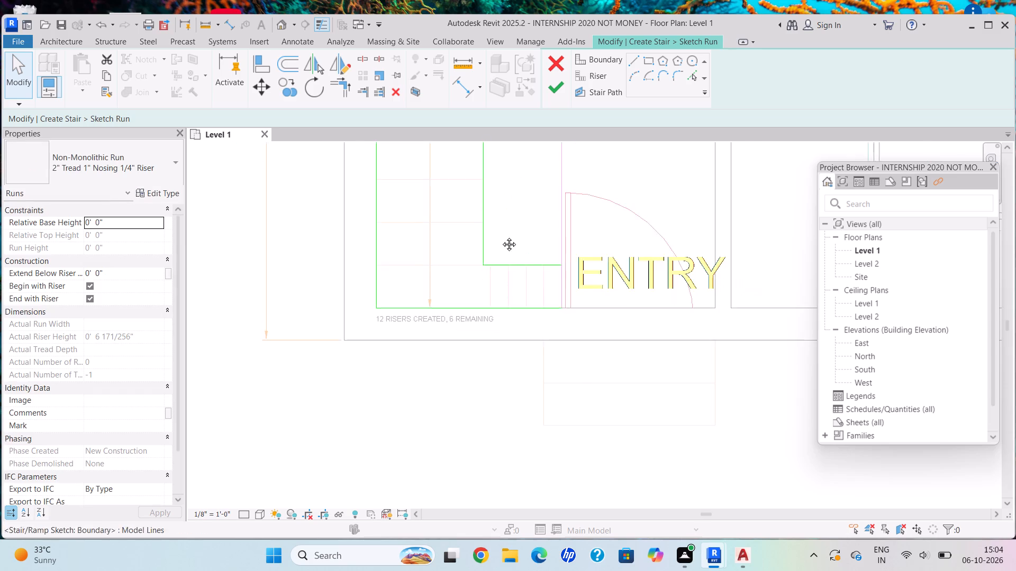
pyautogui.moveTo(498, 226); pyautogui.dragTo(503, 432, button='middle')
pyautogui.click(467, 344)
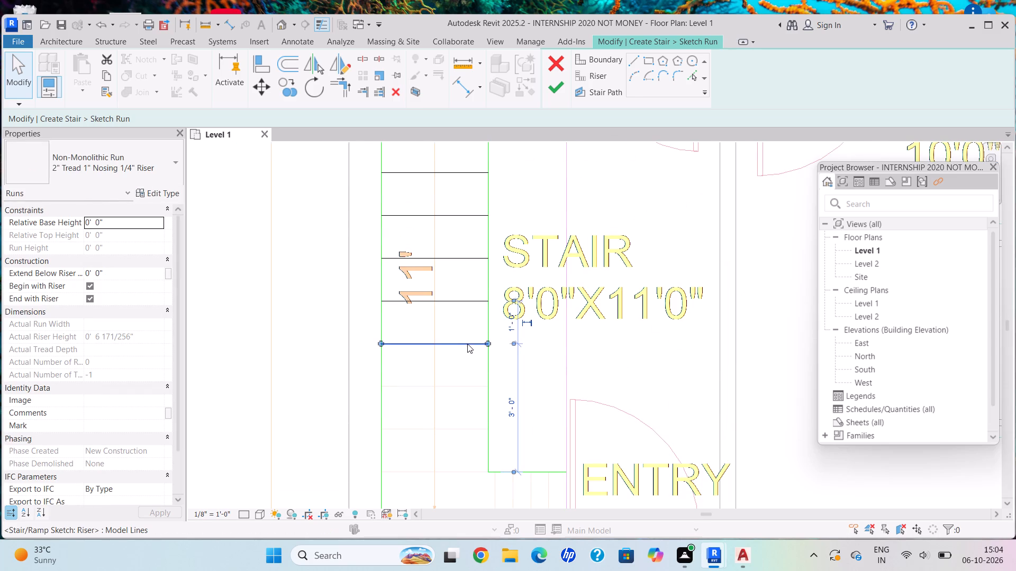
pyautogui.press('Delete')
pyautogui.click(474, 306)
pyautogui.press('Delete')
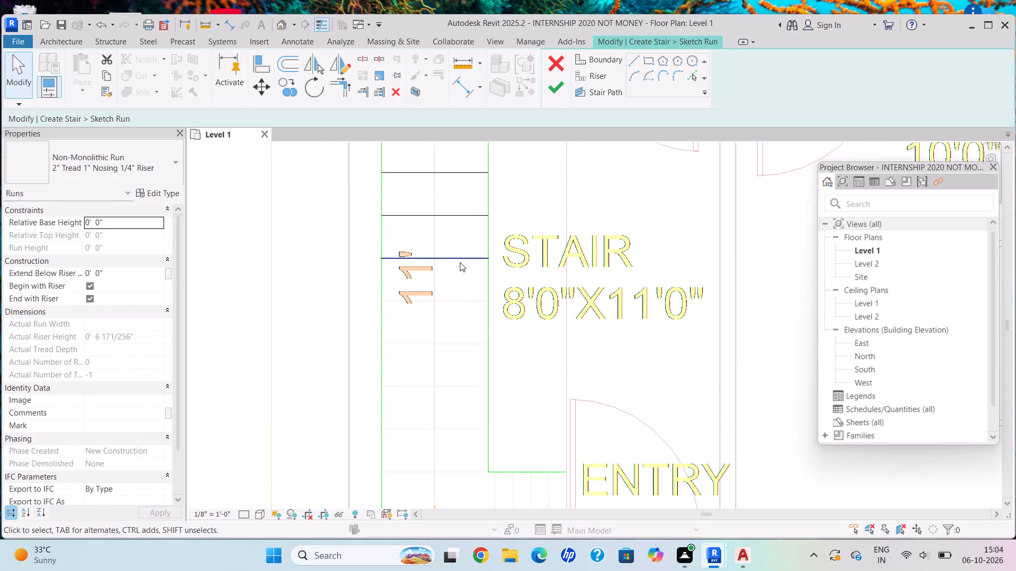
pyautogui.click(460, 261)
pyautogui.press('Delete')
pyautogui.click(474, 211)
pyautogui.press('Delete')
# Delete the three remaining risers of the long flight, next to the hall-side short flight.
pyautogui.moveTo(449, 195); pyautogui.dragTo(449, 356, button='middle')
pyautogui.scroll(-1, 449, 208)
pyautogui.scroll(1, 449, 356)
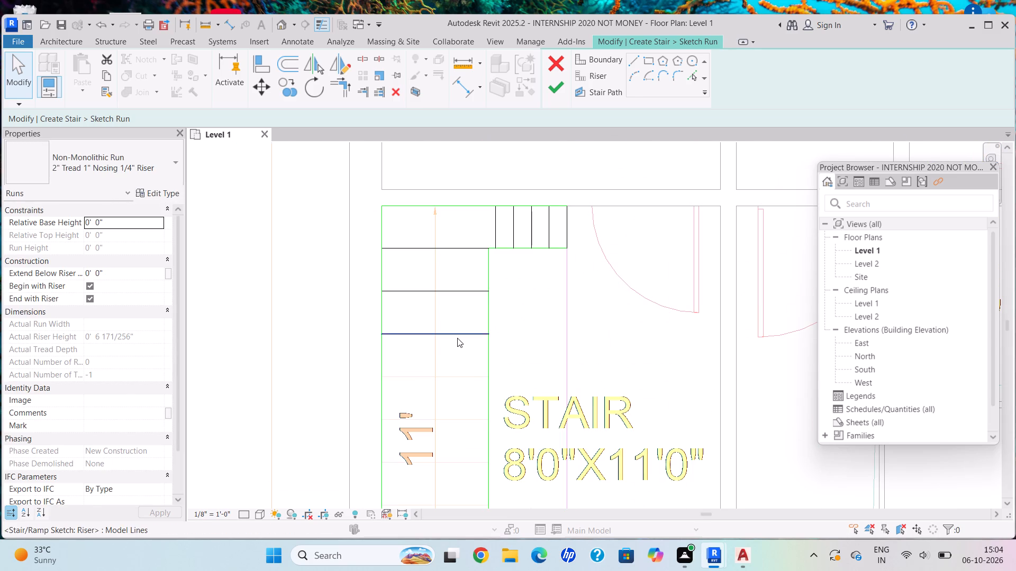
pyautogui.click(457, 338)
pyautogui.press('Delete')
pyautogui.click(458, 291)
pyautogui.press('Delete')
pyautogui.click(452, 240)
pyautogui.click(462, 252)
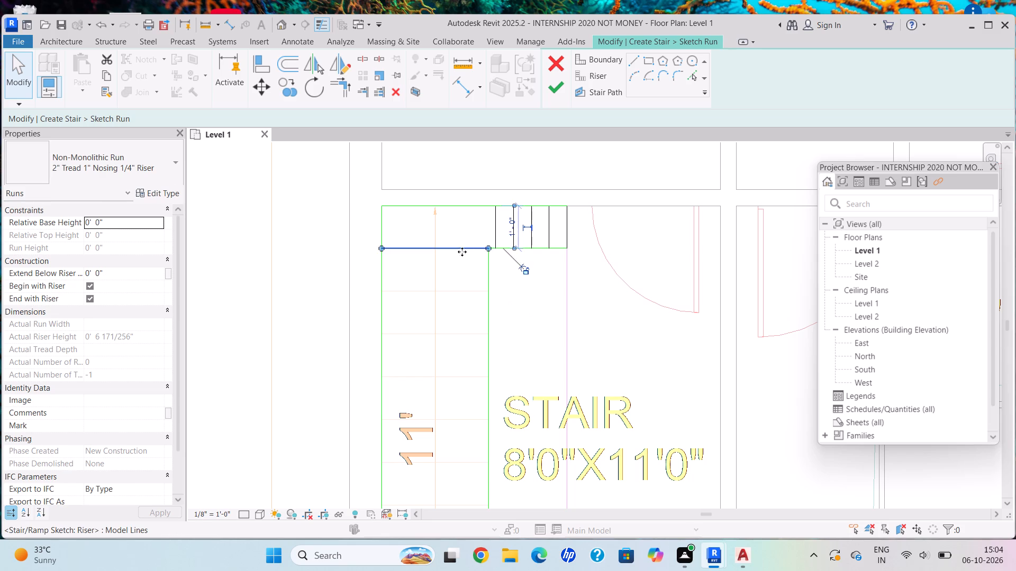
pyautogui.press('Delete')
# Delete the hall-side short flight's five risers and its inner boundary line.
pyautogui.click(494, 238)
pyautogui.press('Delete')
pyautogui.click(512, 237)
pyautogui.press('Delete')
pyautogui.click(529, 246)
pyautogui.press('Delete')
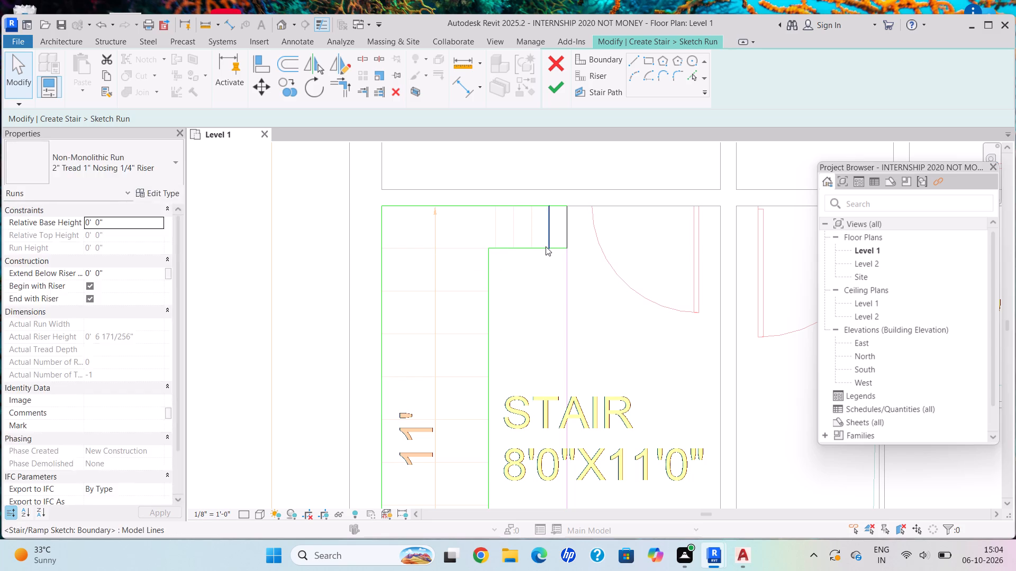
pyautogui.click(546, 246)
pyautogui.press('Delete')
pyautogui.click(556, 246)
pyautogui.press('Delete')
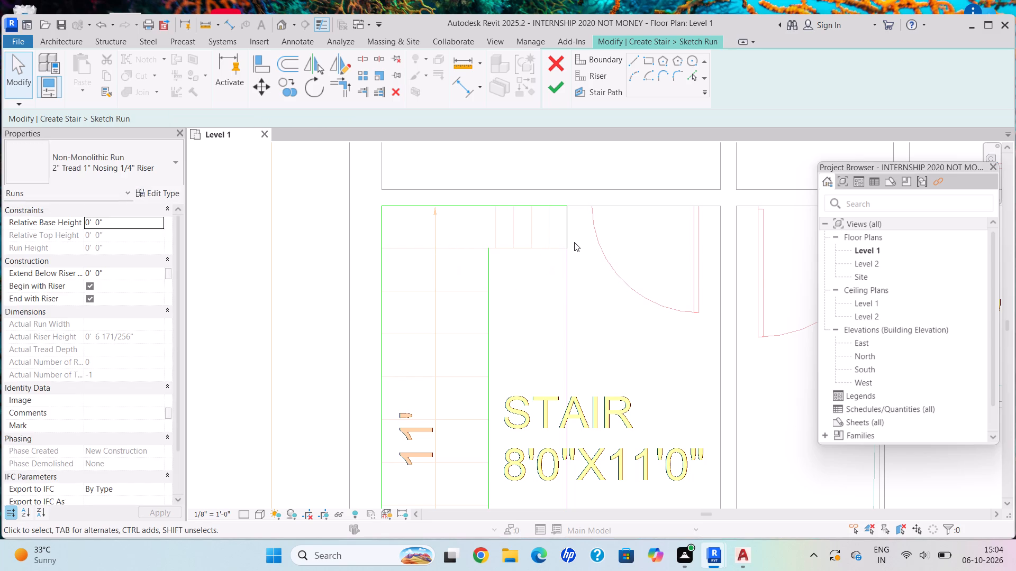
pyautogui.click(574, 242)
pyautogui.click(568, 238)
pyautogui.press('Delete')
# Delete the remaining inner and outer boundary lines of the U-shaped run, clearing the run sketch.
pyautogui.scroll(2, 489, 259)
pyautogui.click(488, 259)
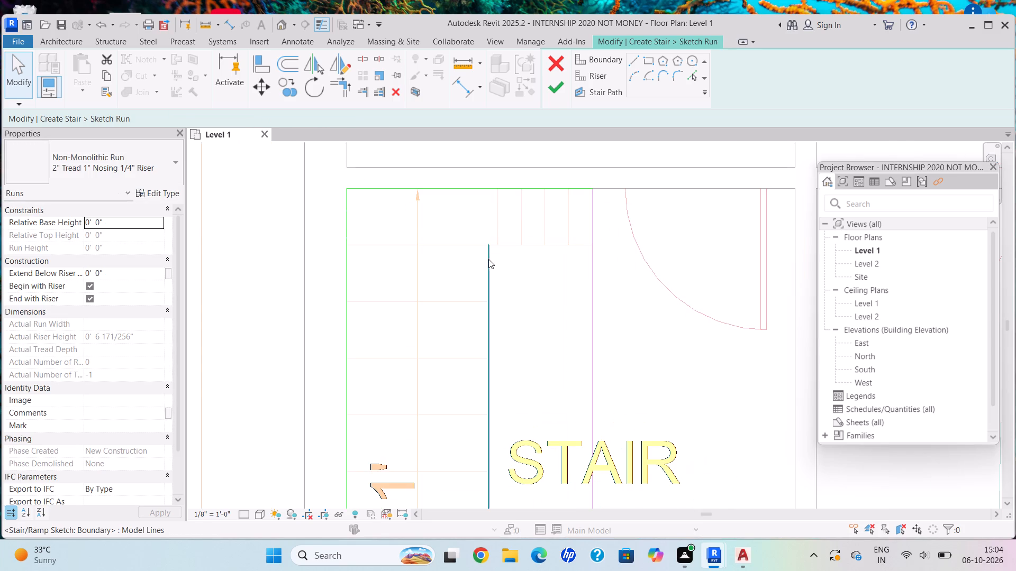
pyautogui.press('BackSpace')
pyautogui.press('Delete')
pyautogui.scroll(-1, 488, 311)
pyautogui.moveTo(488, 311); pyautogui.dragTo(520, 260, button='middle')
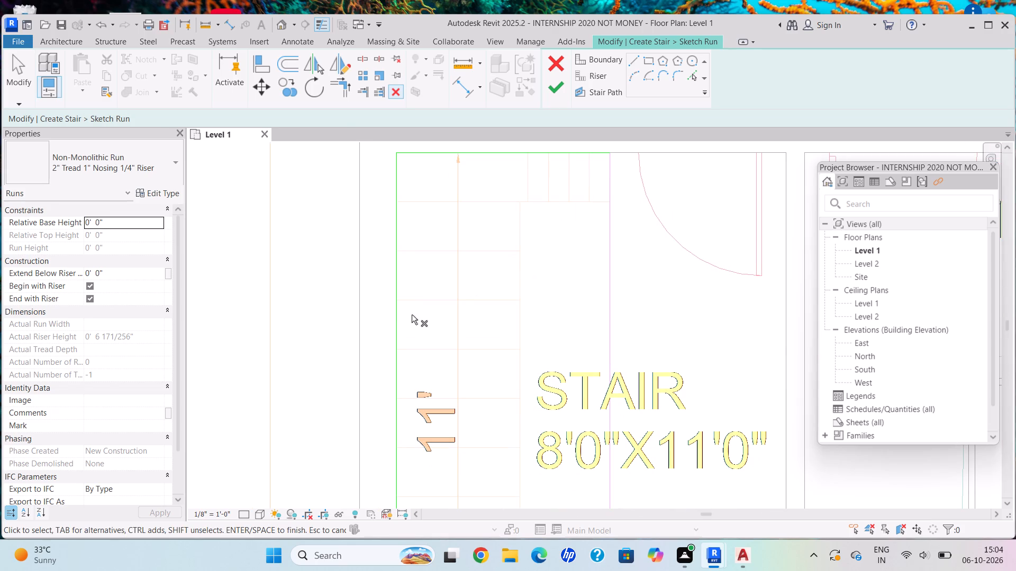
pyautogui.click(396, 313)
pyautogui.press('Delete')
pyautogui.moveTo(428, 264); pyautogui.dragTo(436, 312, button='middle')
pyautogui.click(483, 200)
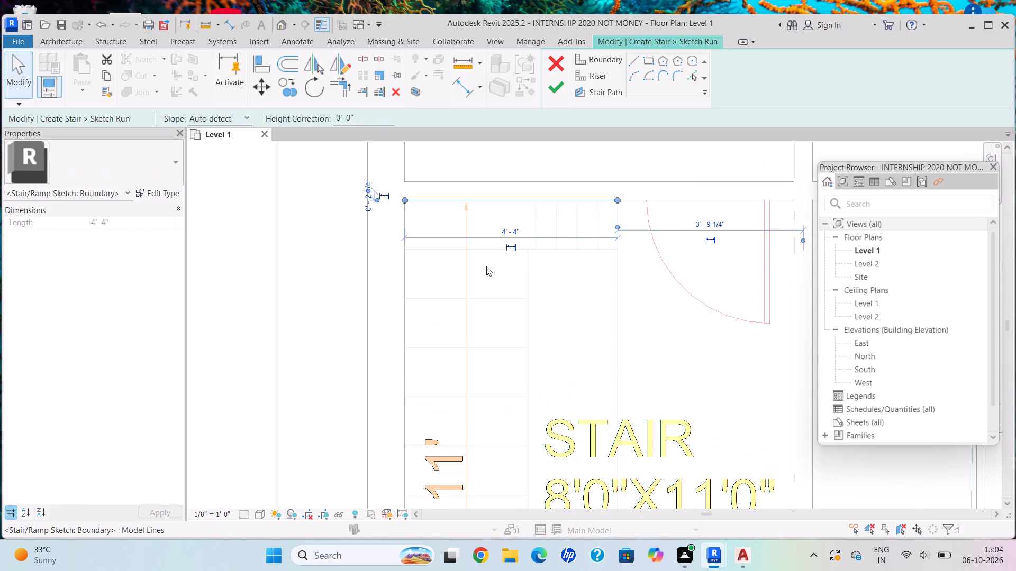
pyautogui.press('Delete')
pyautogui.scroll(-1, 497, 324)
pyautogui.moveTo(502, 329); pyautogui.dragTo(458, 20, button='middle')
pyautogui.click(456, 376)
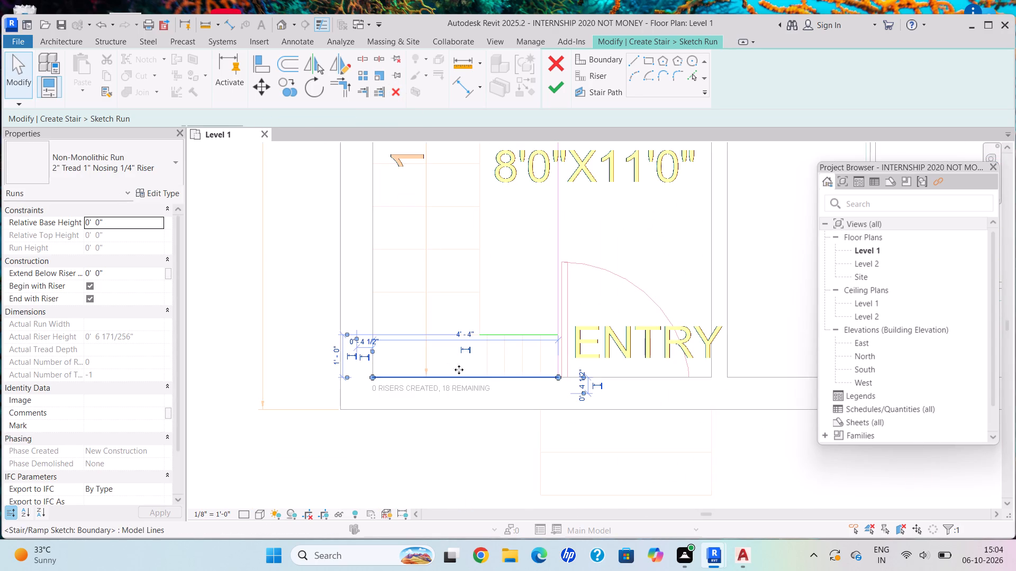
pyautogui.press('Delete')
pyautogui.click(503, 333)
pyautogui.press('Delete')
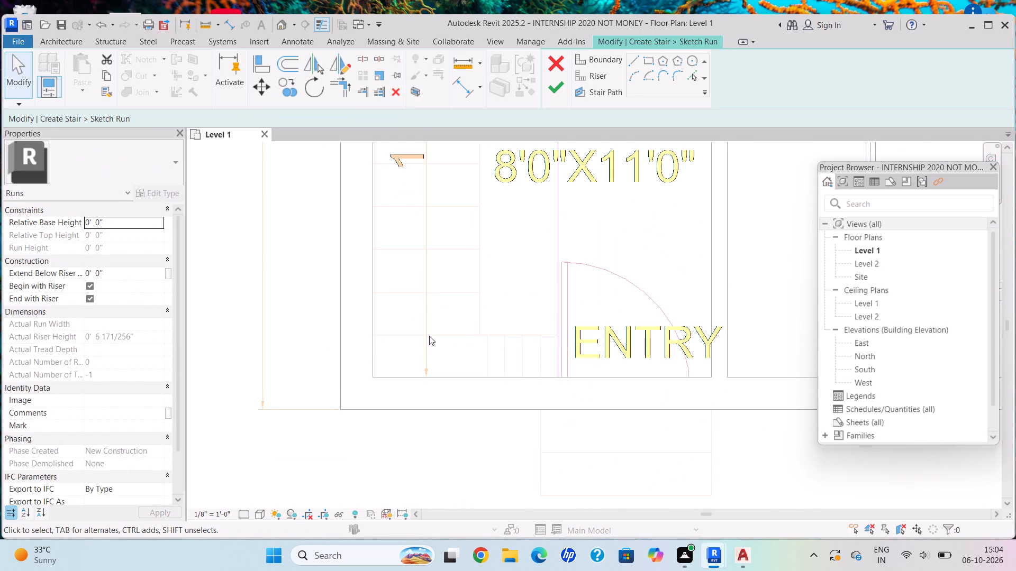
# Draw a 4'-4" straight boundary line along the hall wall, from the short flight's end to the stair room's outer corner.
pyautogui.scroll(-3, 371, 318)
pyautogui.scroll(-3, 419, 309)
pyautogui.moveTo(448, 291); pyautogui.dragTo(511, 424, button='middle')
pyautogui.scroll(-1, 505, 376)
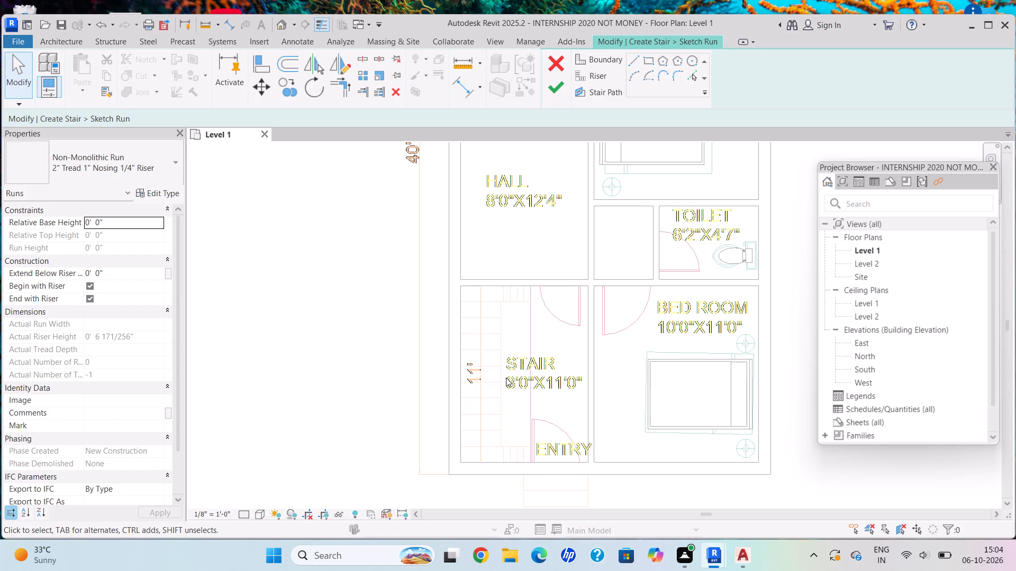
pyautogui.click(595, 56)
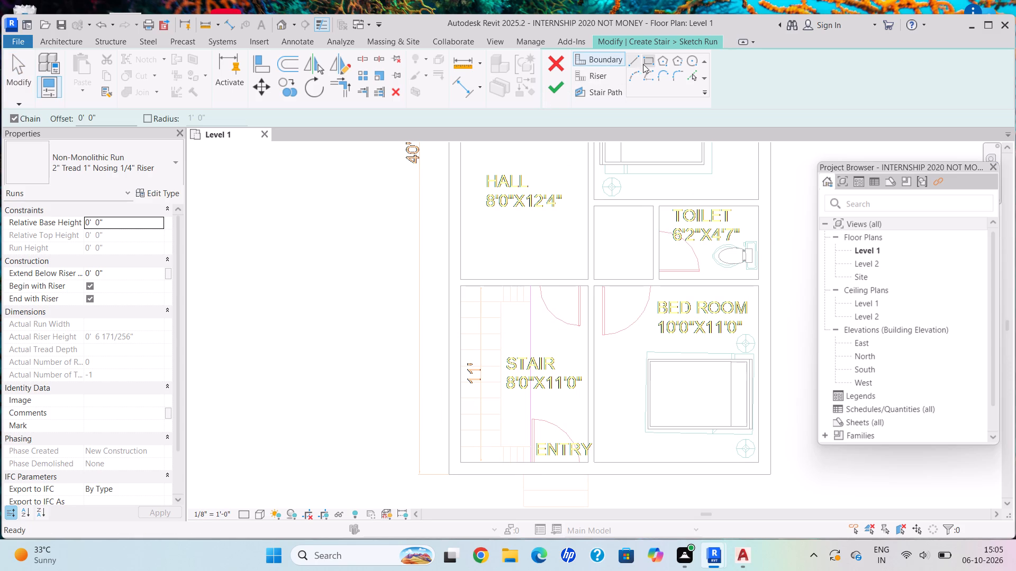
pyautogui.click(633, 59)
pyautogui.scroll(1, 537, 290)
pyautogui.scroll(-1, 536, 290)
pyautogui.scroll(3, 536, 290)
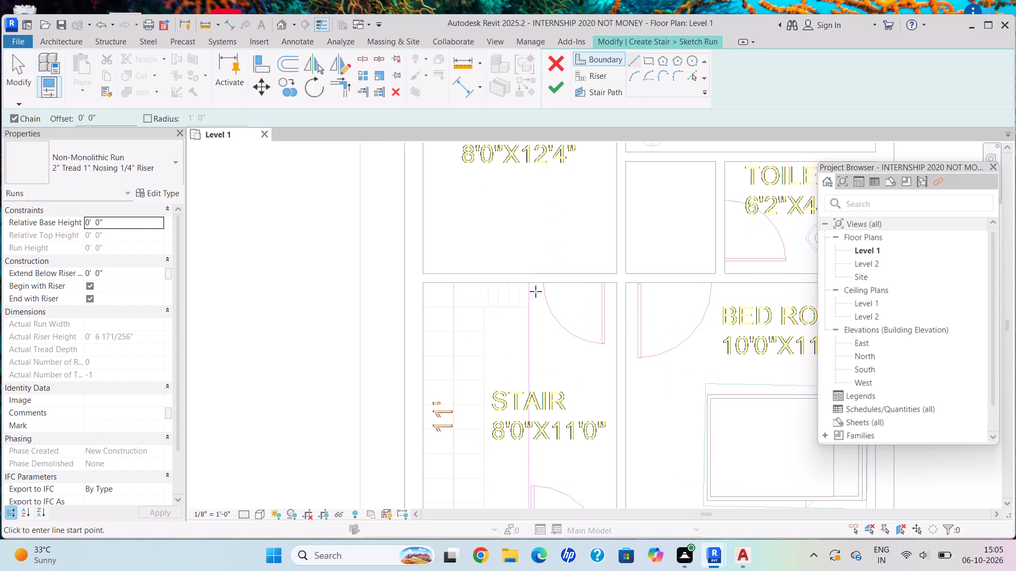
pyautogui.scroll(2, 536, 293)
pyautogui.scroll(-1, 536, 293)
pyautogui.scroll(6, 536, 292)
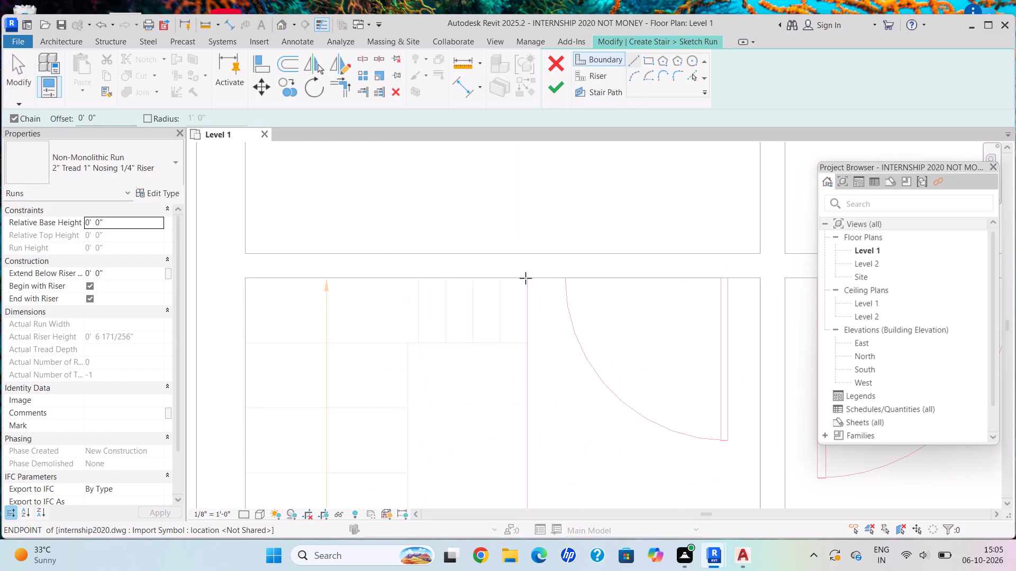
pyautogui.click(525, 278)
pyautogui.click(245, 278)
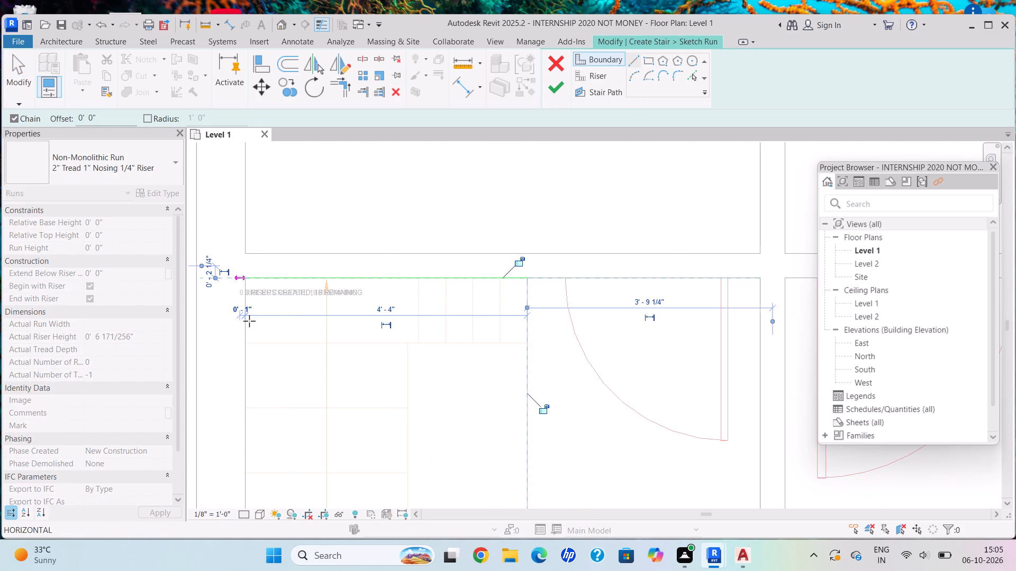
# Continue the outer boundary down the exterior wall's inner face and along the entry wall to the short flight's end beside the door.
pyautogui.moveTo(270, 381); pyautogui.dragTo(301, 283, button='middle')
pyautogui.scroll(-2, 289, 371)
pyautogui.moveTo(289, 395); pyautogui.dragTo(281, 184, button='middle')
pyautogui.moveTo(253, 352); pyautogui.dragTo(276, 268, button='middle')
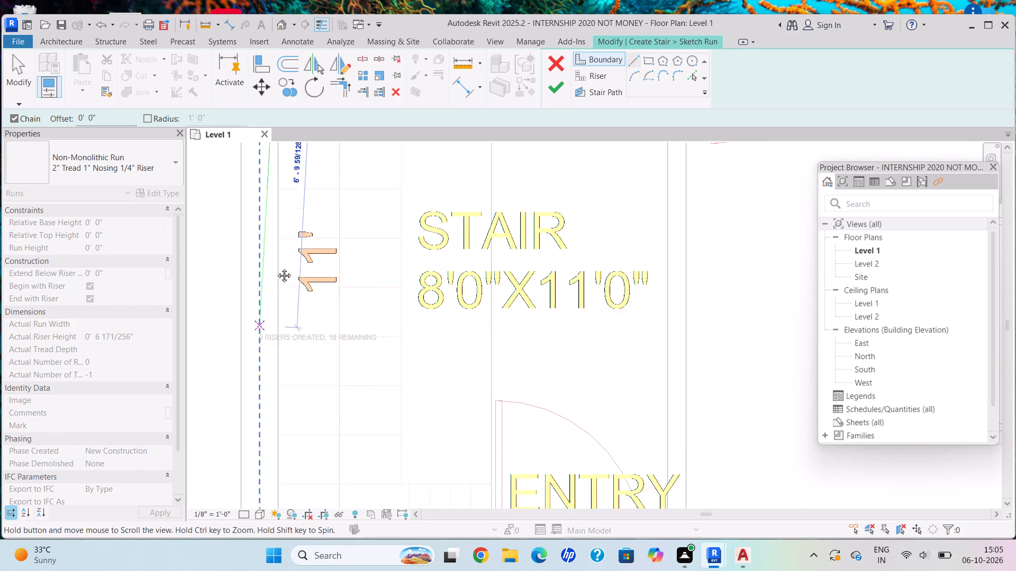
pyautogui.moveTo(276, 268); pyautogui.dragTo(311, 109, button='middle')
pyautogui.scroll(1, 328, 311)
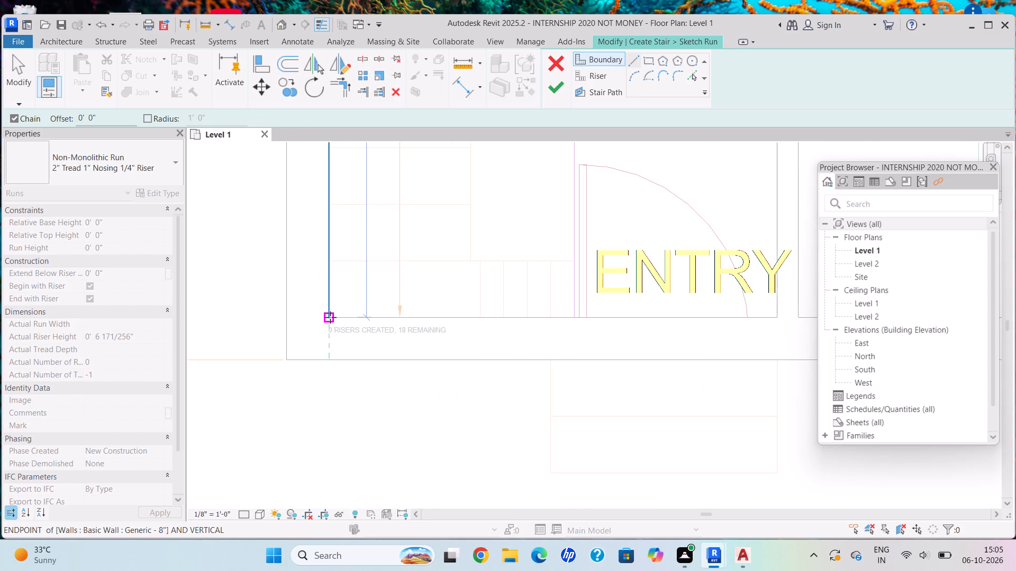
pyautogui.click(330, 317)
pyautogui.scroll(1, 551, 323)
pyautogui.scroll(-1, 551, 323)
pyautogui.scroll(4, 552, 322)
pyautogui.scroll(1, 598, 325)
pyautogui.scroll(-1, 598, 325)
pyautogui.scroll(2, 598, 325)
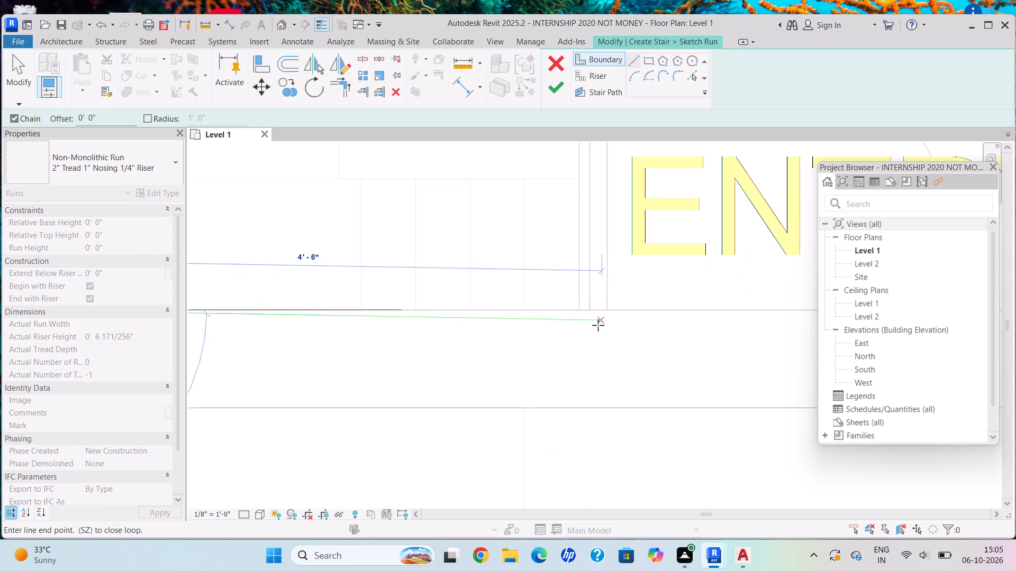
pyautogui.click(579, 309)
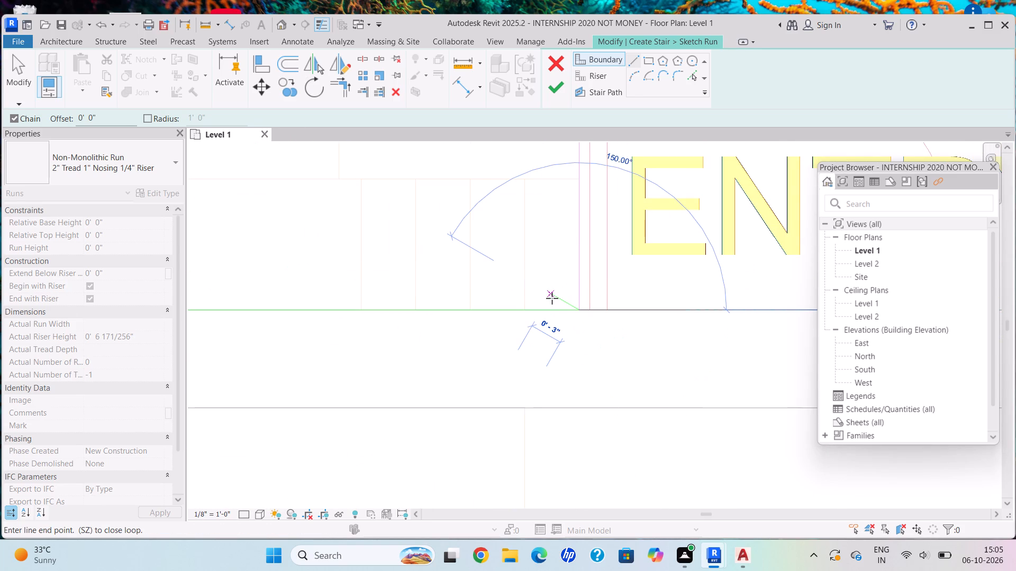
pyautogui.press('Escape')
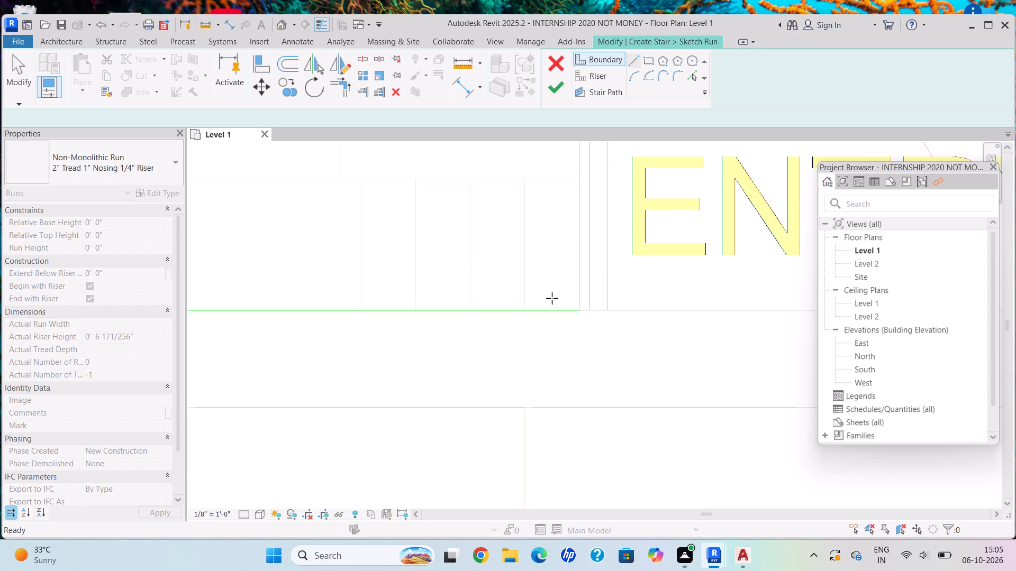
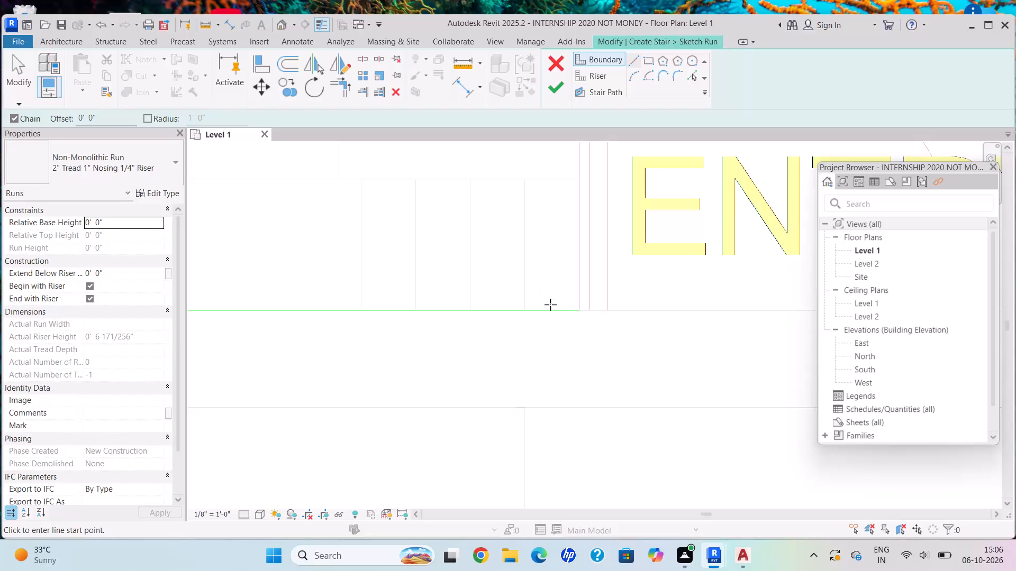
# Draw three 1'-0" risers across the short flight beside the entry door, spaced 5" apart and starting at the flight's door end.
pyautogui.scroll(-3, 568, 285)
pyautogui.scroll(-2, 492, 238)
pyautogui.moveTo(467, 251); pyautogui.dragTo(512, 370, button='middle')
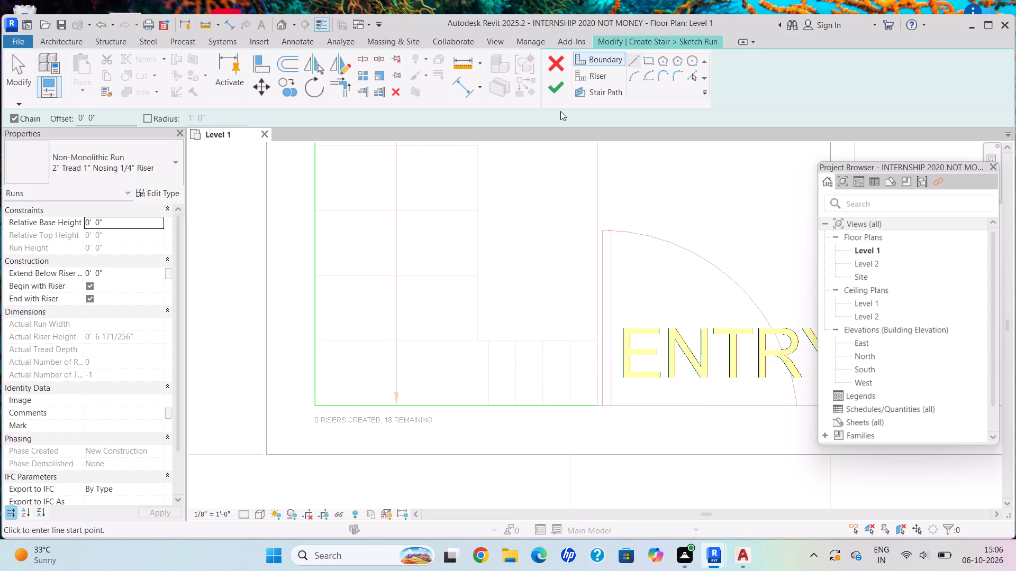
pyautogui.click(597, 73)
pyautogui.click(628, 58)
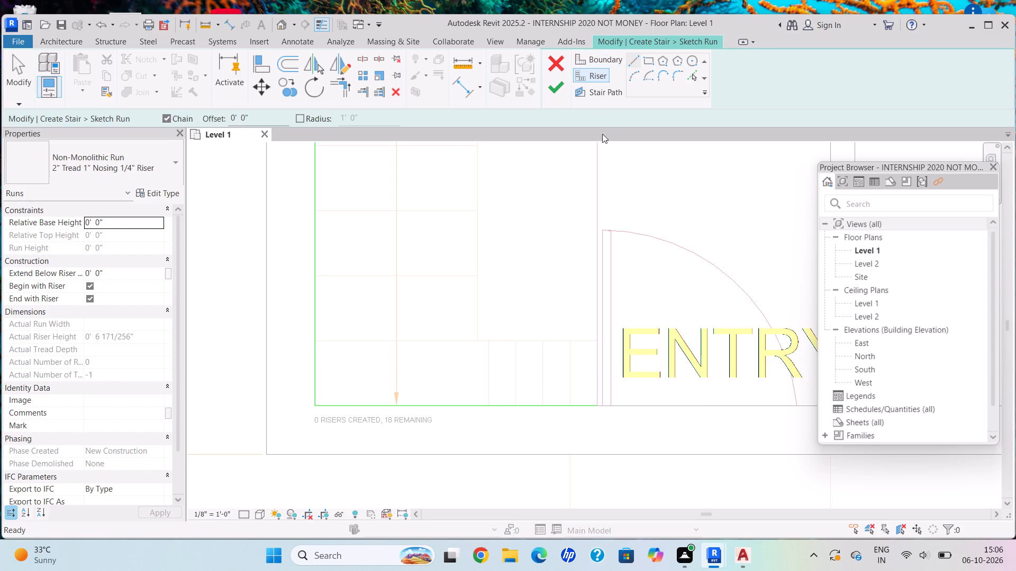
pyautogui.scroll(2, 571, 360)
pyautogui.scroll(-1, 571, 360)
pyautogui.scroll(2, 571, 360)
pyautogui.scroll(-1, 587, 359)
pyautogui.scroll(4, 597, 349)
pyautogui.scroll(-1, 597, 347)
pyautogui.scroll(1, 596, 346)
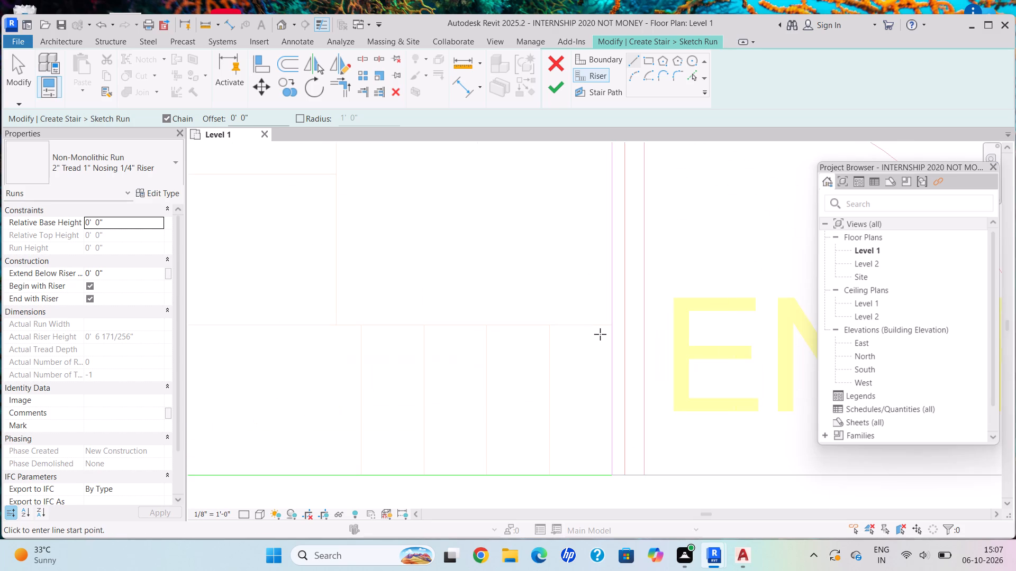
pyautogui.click(611, 325)
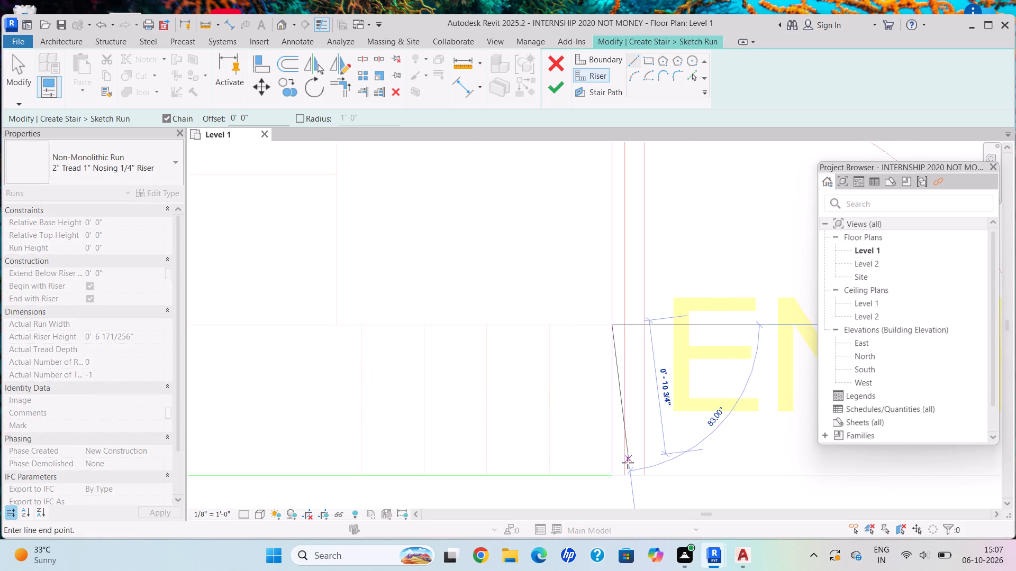
pyautogui.click(614, 475)
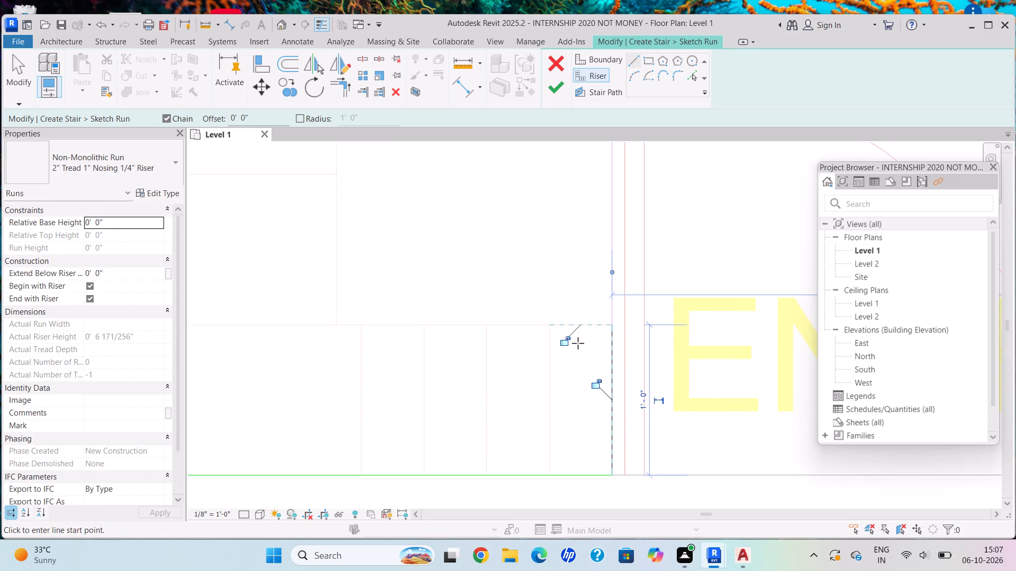
pyautogui.click(549, 325)
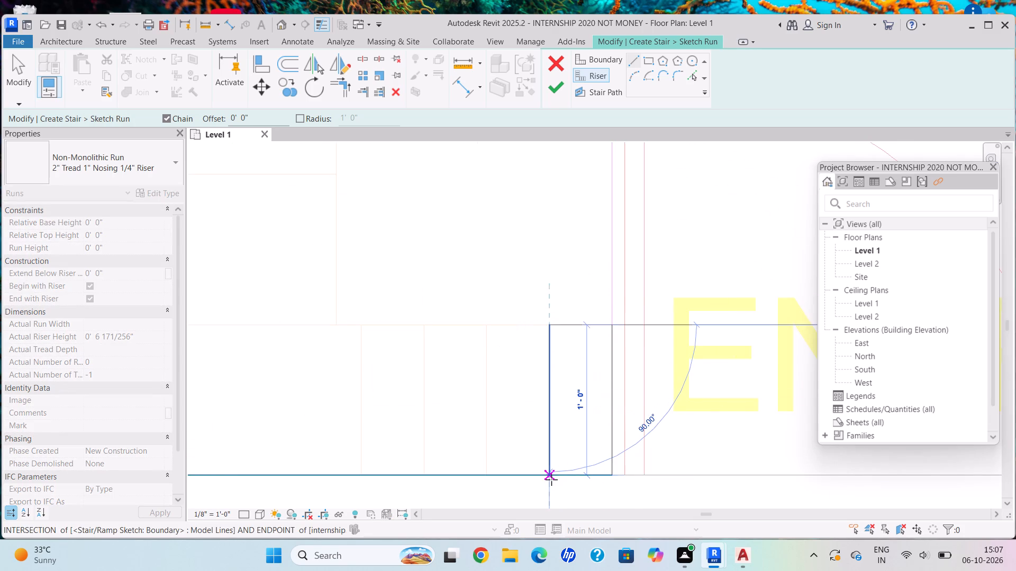
pyautogui.click(551, 472)
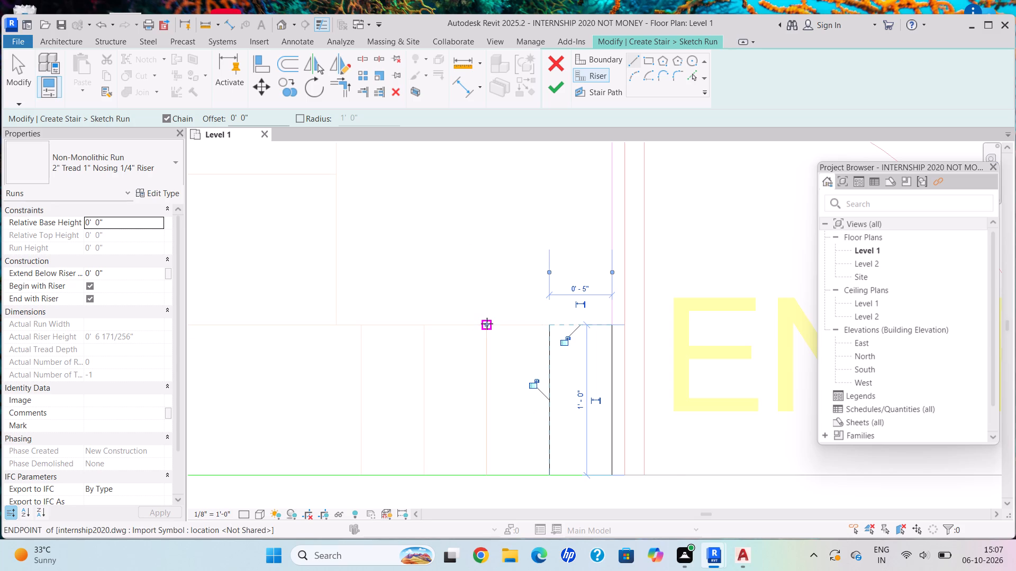
pyautogui.click(487, 324)
pyautogui.click(489, 474)
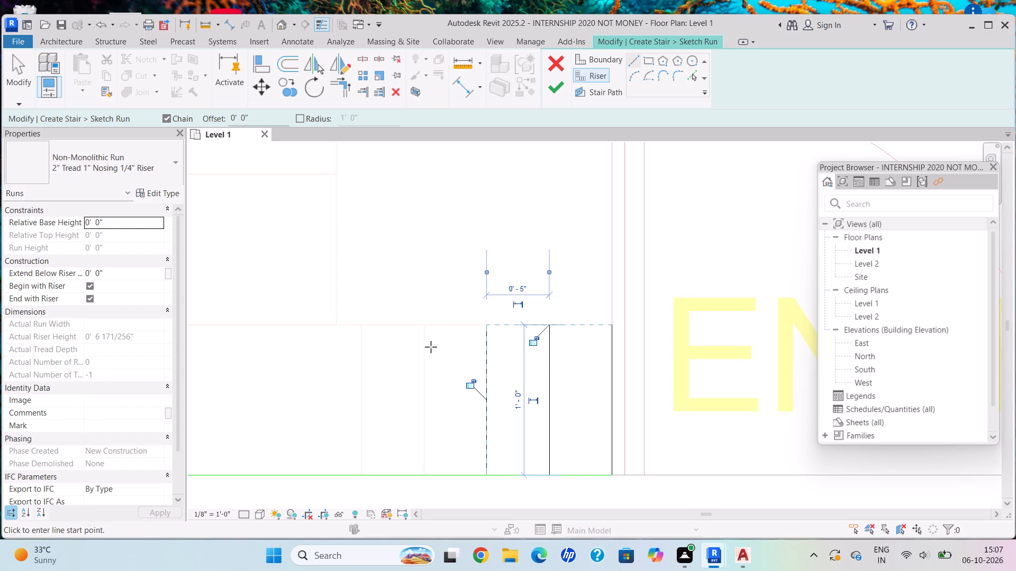
# Add the entry-side short flight's remaining two 1'-0" risers at 5" spacing, continuing toward the exterior wall.
pyautogui.scroll(-1, 428, 345)
pyautogui.scroll(1, 426, 343)
pyautogui.scroll(-1, 425, 342)
pyautogui.scroll(1, 425, 342)
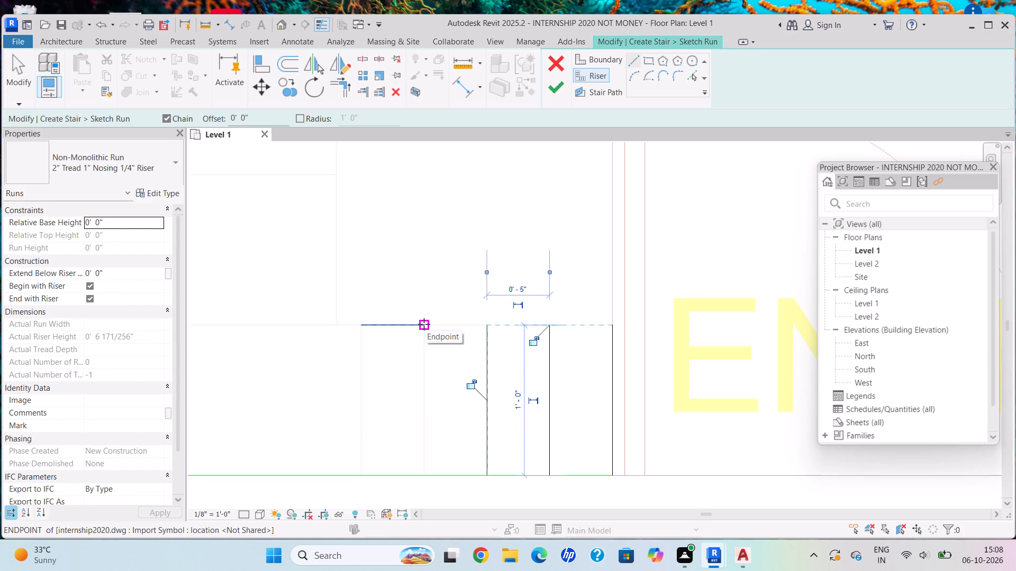
pyautogui.click(424, 324)
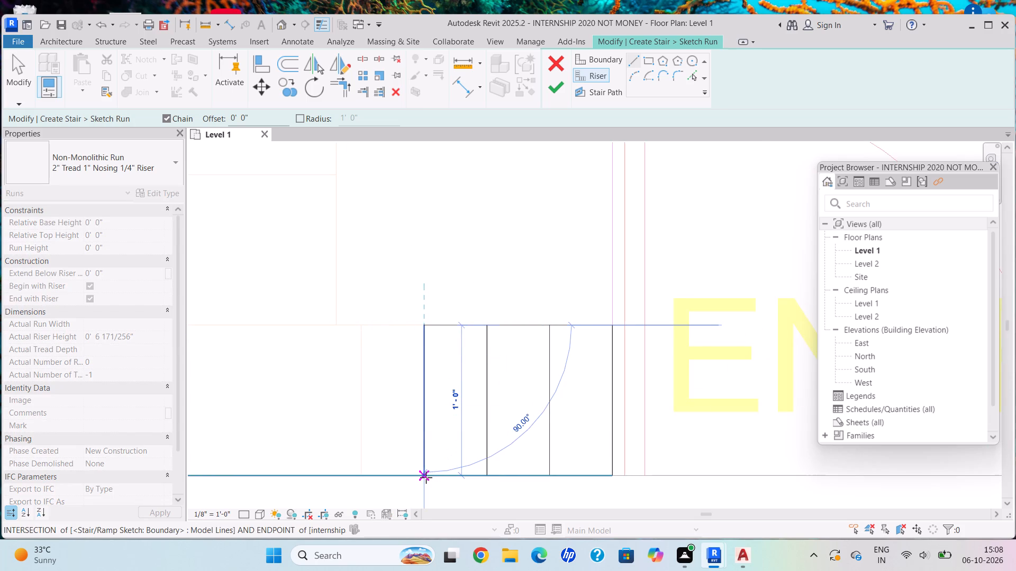
pyautogui.click(426, 477)
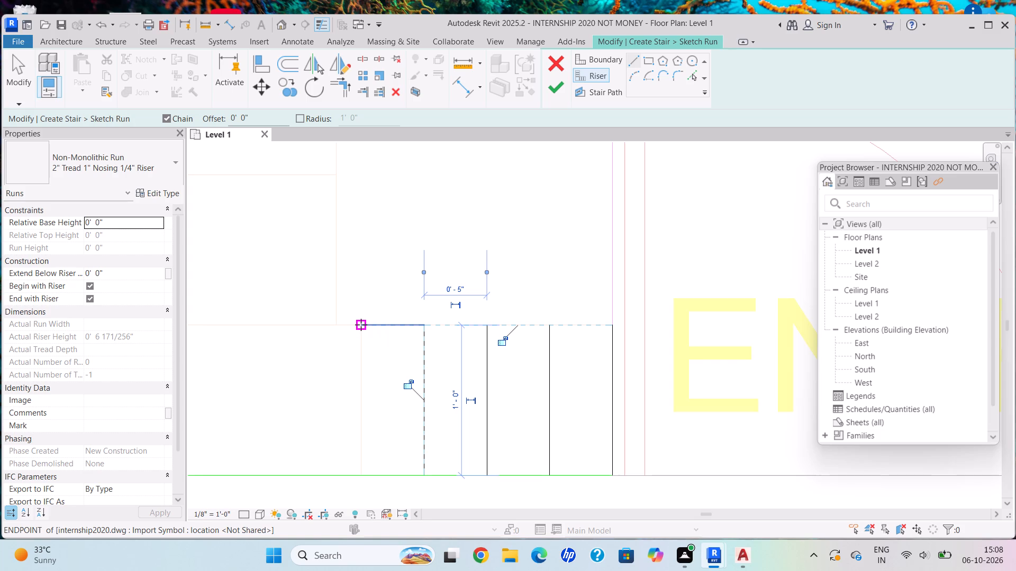
pyautogui.click(360, 324)
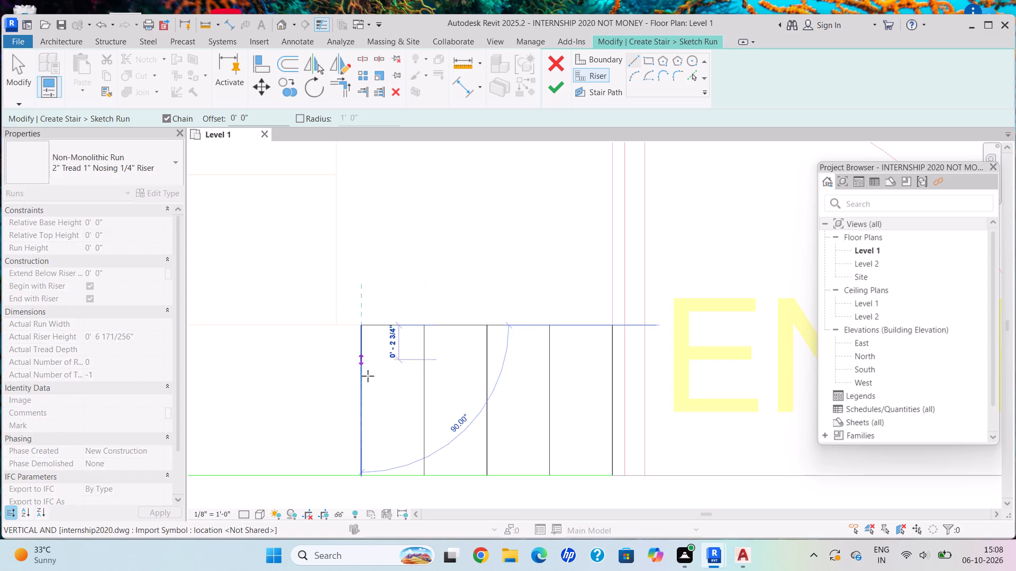
pyautogui.click(357, 477)
# Draw the first five 2'-6" risers of the long flight along the exterior wall, 1'-0" apart, starting level with the short flight's inner edge.
pyautogui.scroll(-3, 345, 334)
pyautogui.moveTo(352, 339); pyautogui.dragTo(461, 396, button='middle')
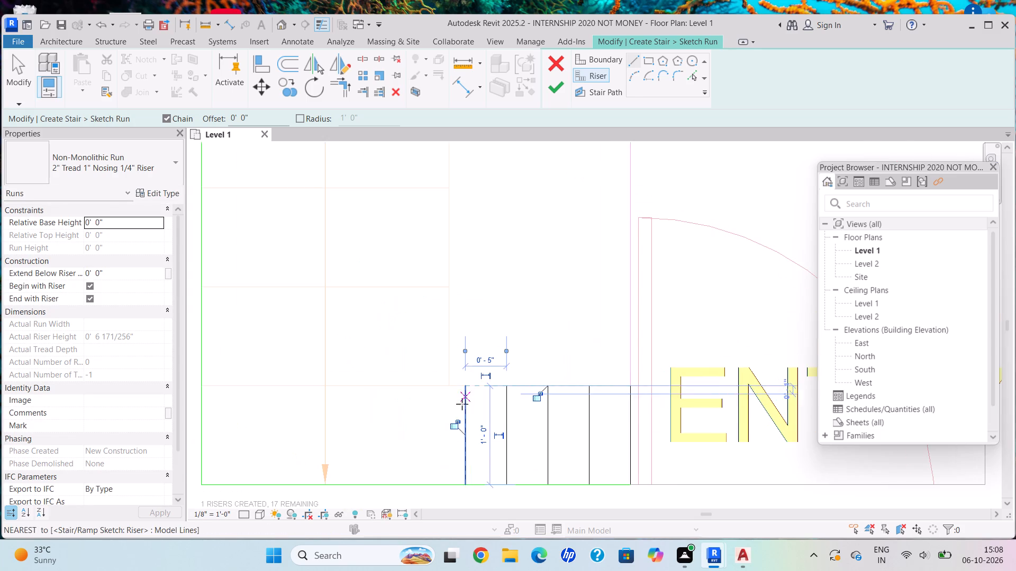
pyautogui.scroll(-2, 376, 427)
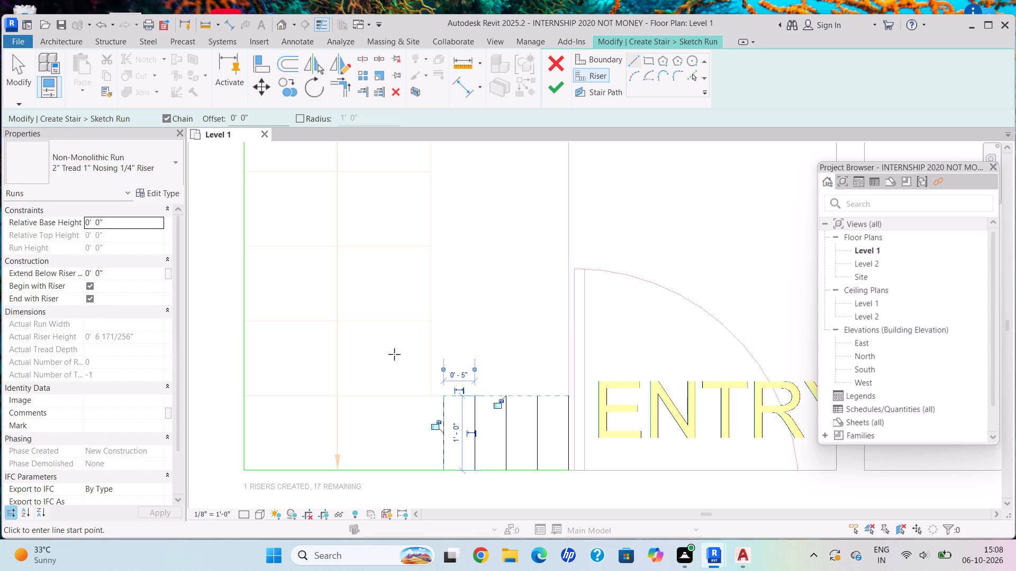
pyautogui.click(431, 397)
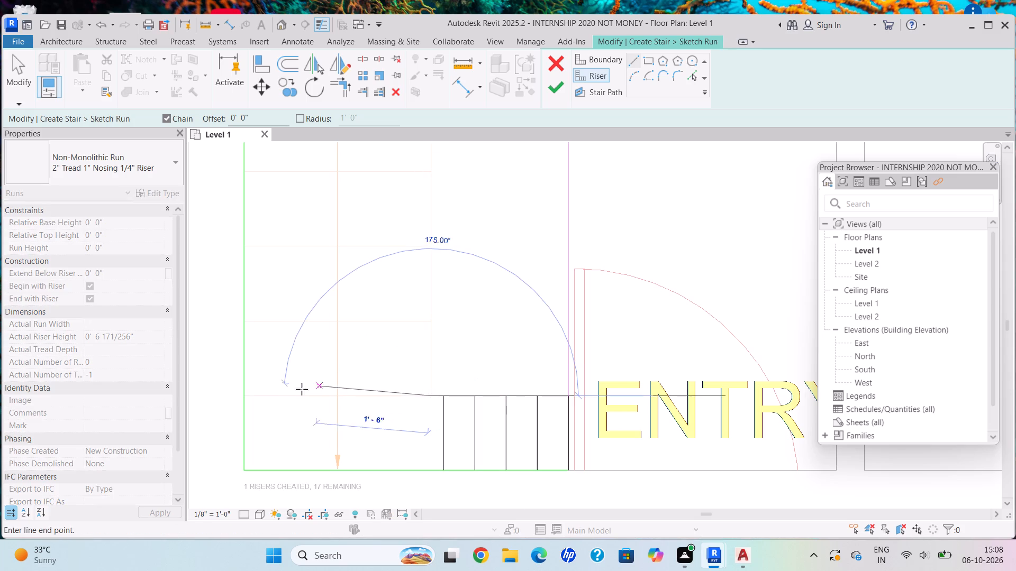
pyautogui.click(244, 397)
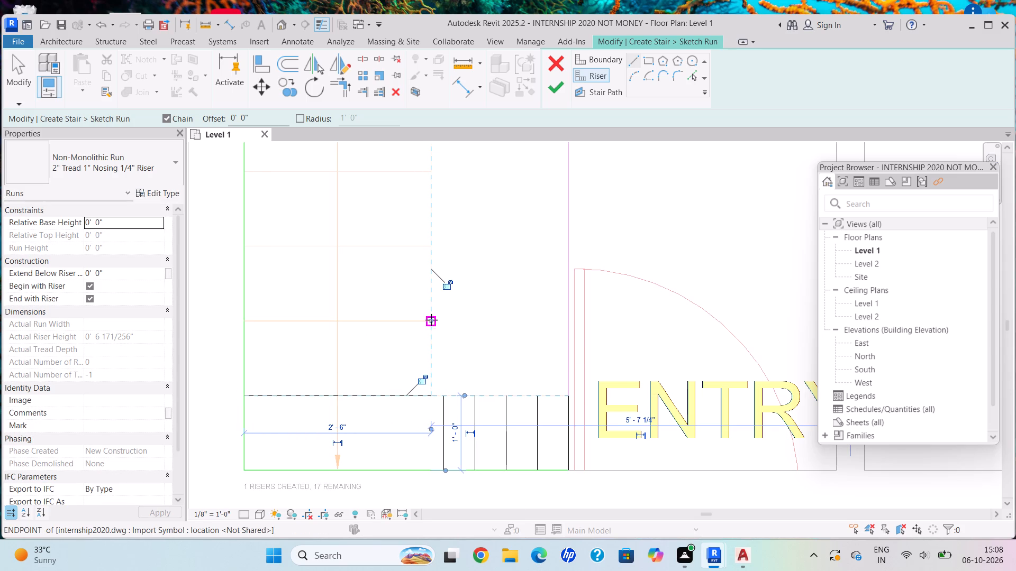
pyautogui.click(431, 320)
pyautogui.click(244, 321)
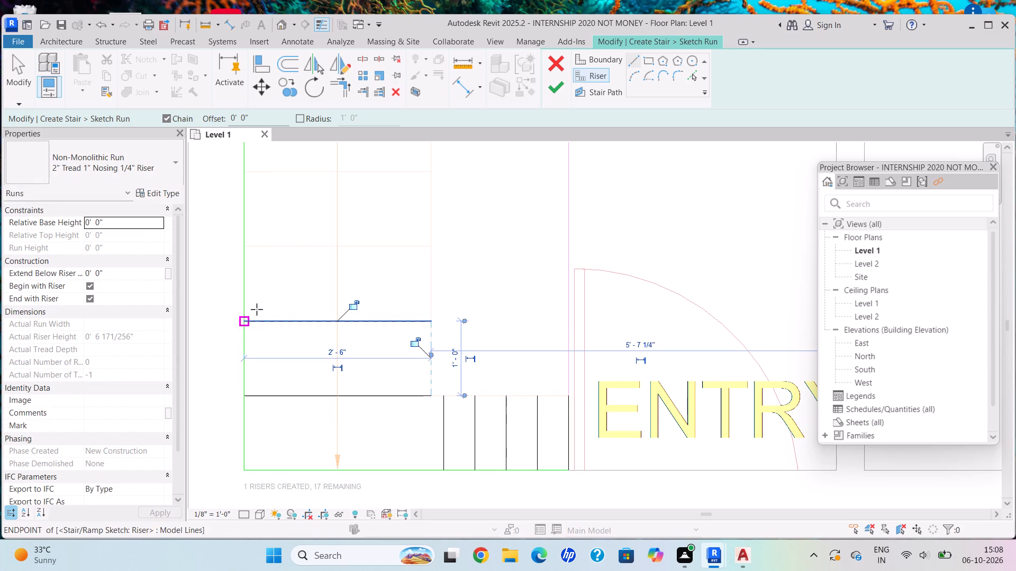
pyautogui.click(432, 245)
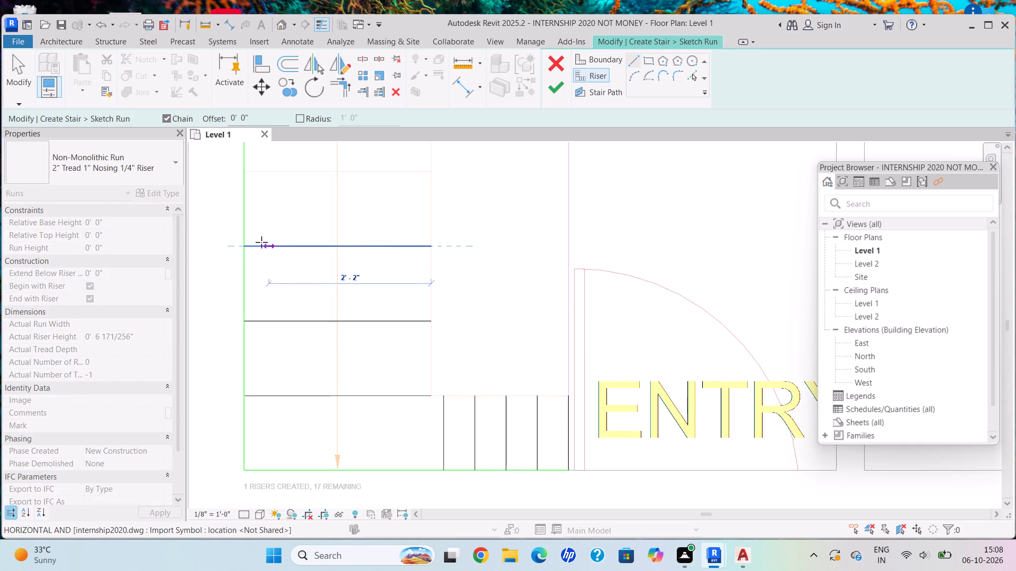
pyautogui.click(246, 247)
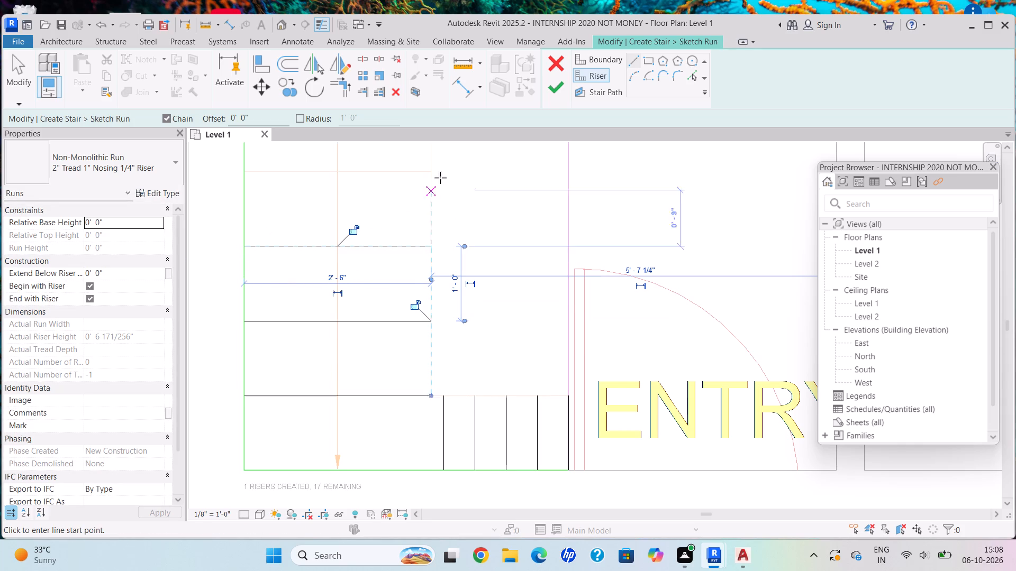
pyautogui.scroll(-1, 396, 266)
pyautogui.moveTo(405, 284); pyautogui.dragTo(414, 390, button='middle')
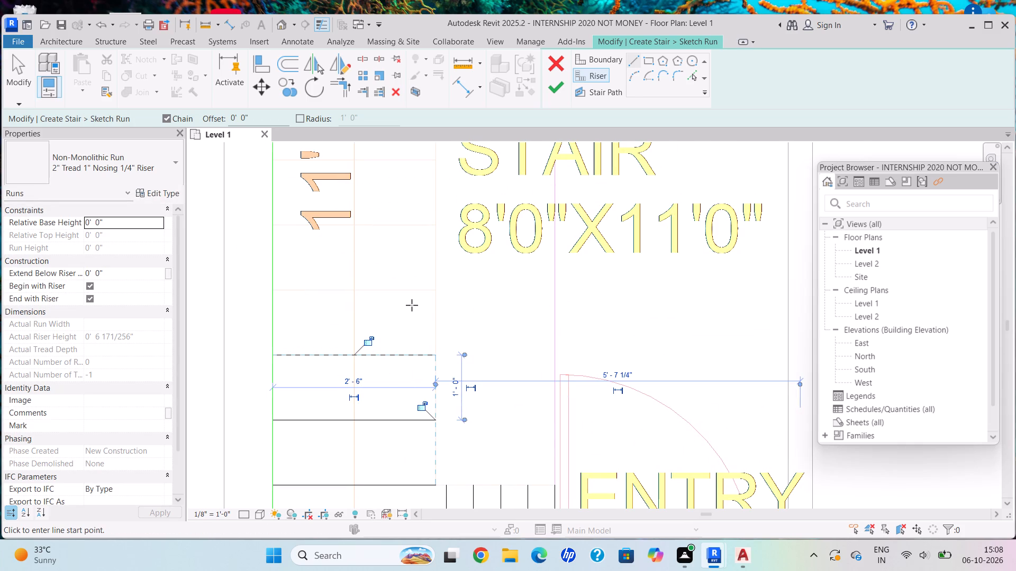
pyautogui.click(435, 288)
pyautogui.click(269, 286)
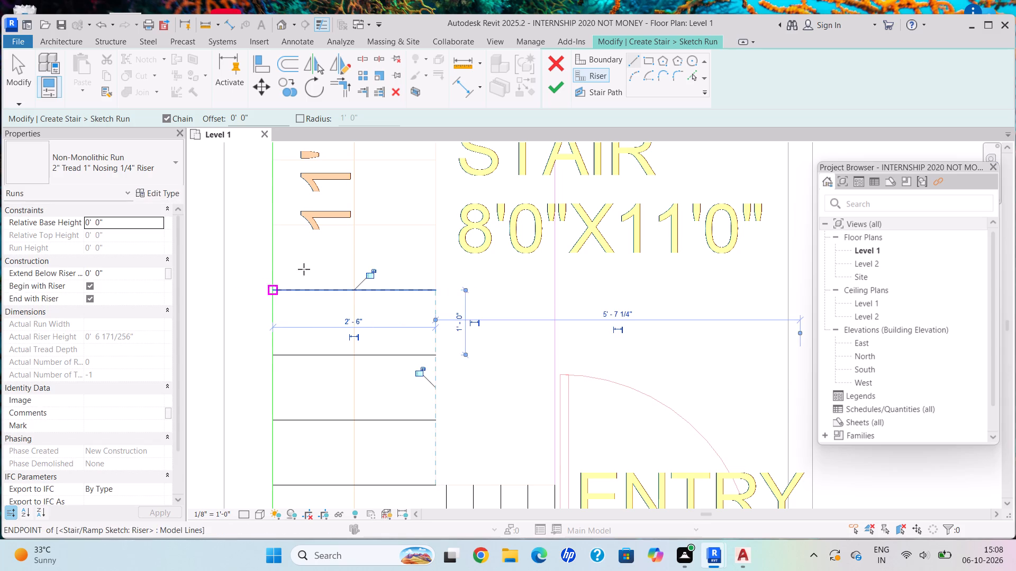
pyautogui.scroll(-1, 398, 238)
pyautogui.moveTo(405, 241); pyautogui.dragTo(430, 311, button='middle')
pyautogui.click(456, 300)
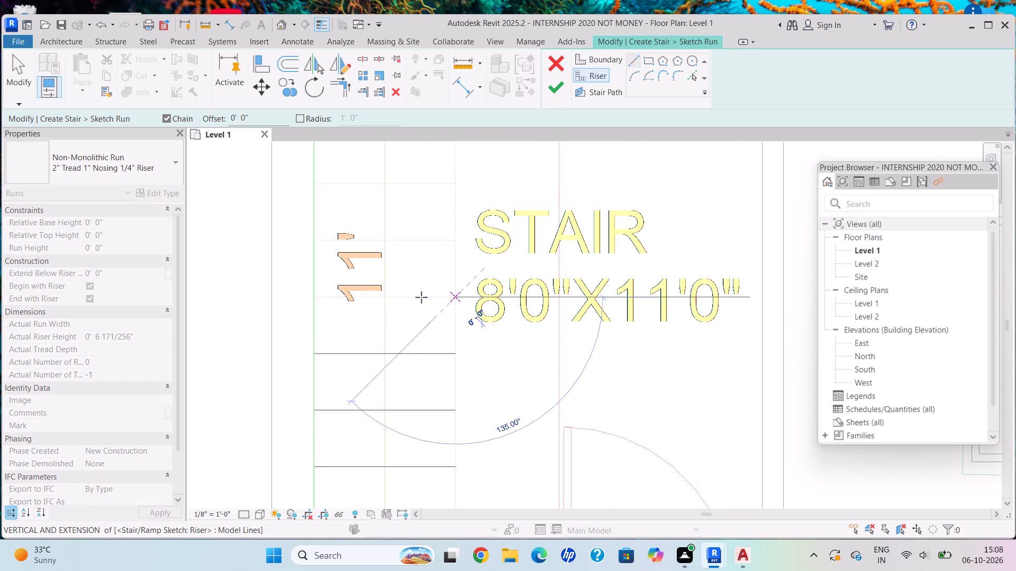
pyautogui.click(310, 297)
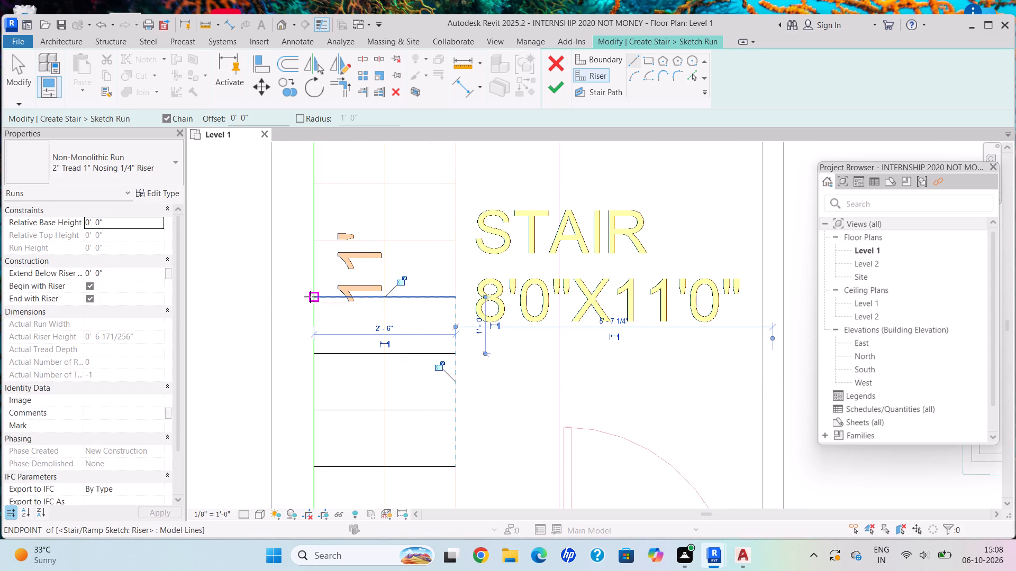
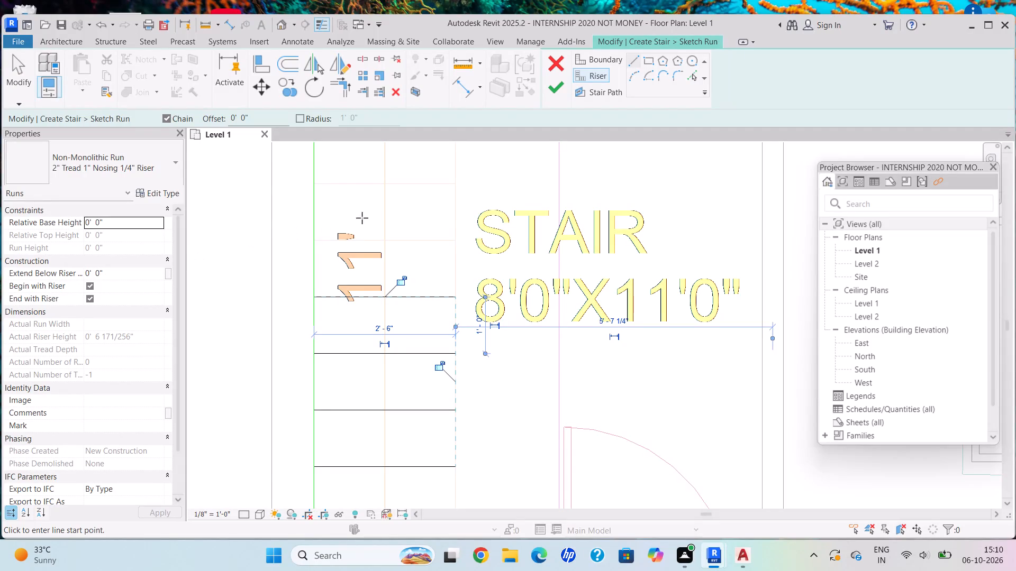
# Add the next two 2'-6" risers of the long flight along the exterior wall, continuing at 1'-0" spacing.
pyautogui.click(456, 242)
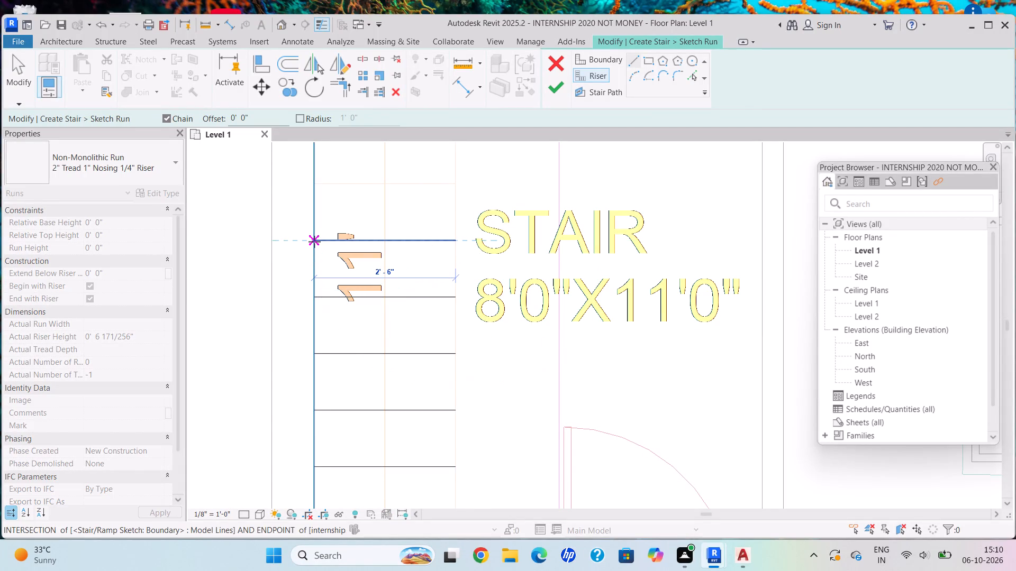
pyautogui.click(314, 242)
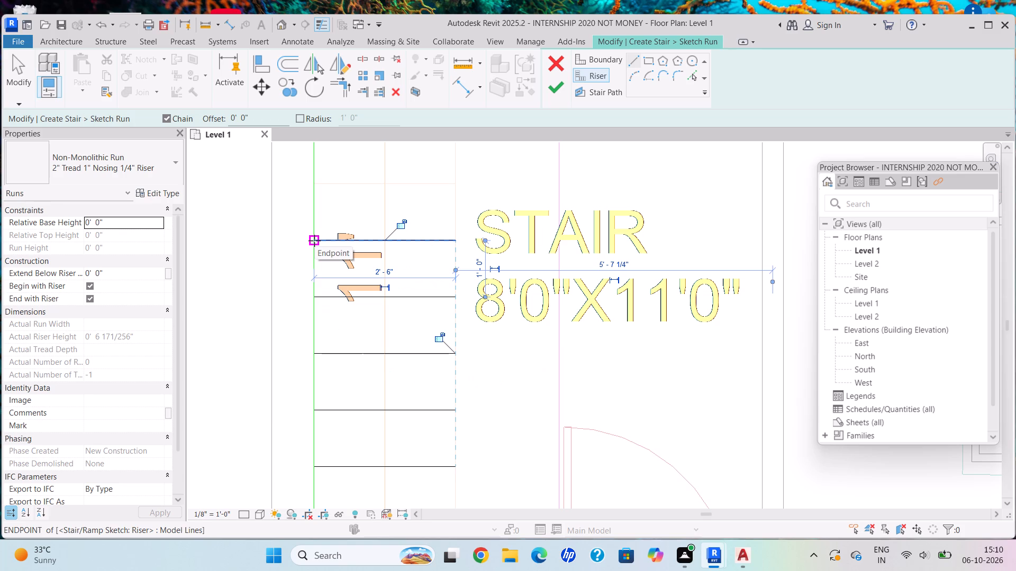
pyautogui.scroll(1, 442, 204)
pyautogui.middleClick(442, 204)
pyautogui.moveTo(456, 228); pyautogui.dragTo(468, 252, button='middle')
pyautogui.scroll(1, 465, 247)
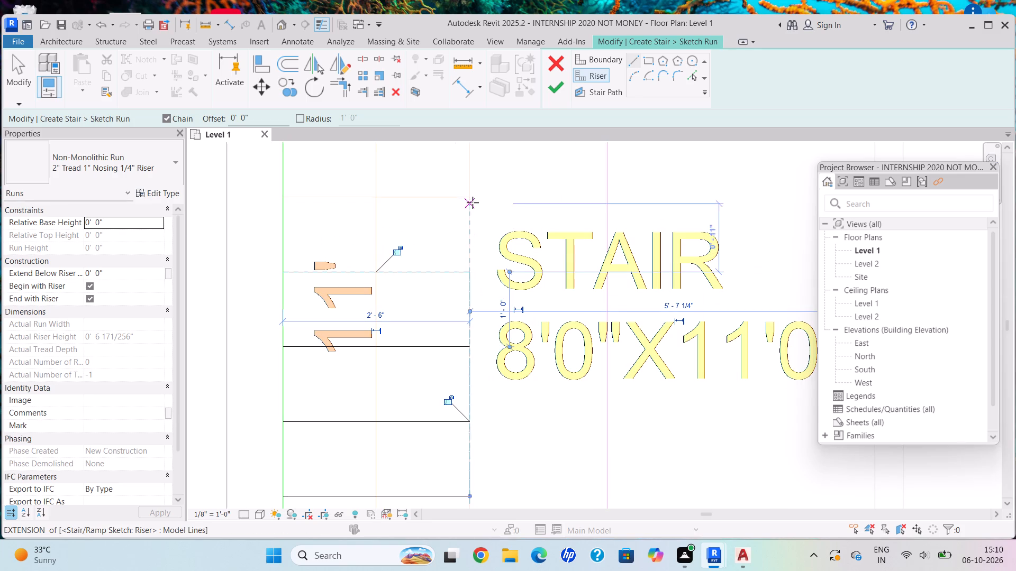
pyautogui.click(469, 198)
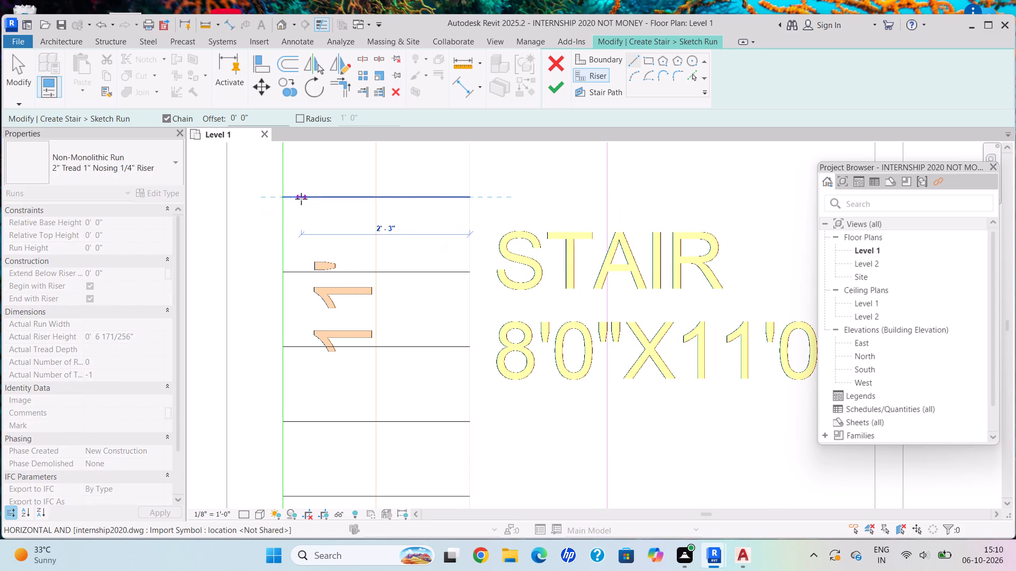
pyautogui.click(282, 197)
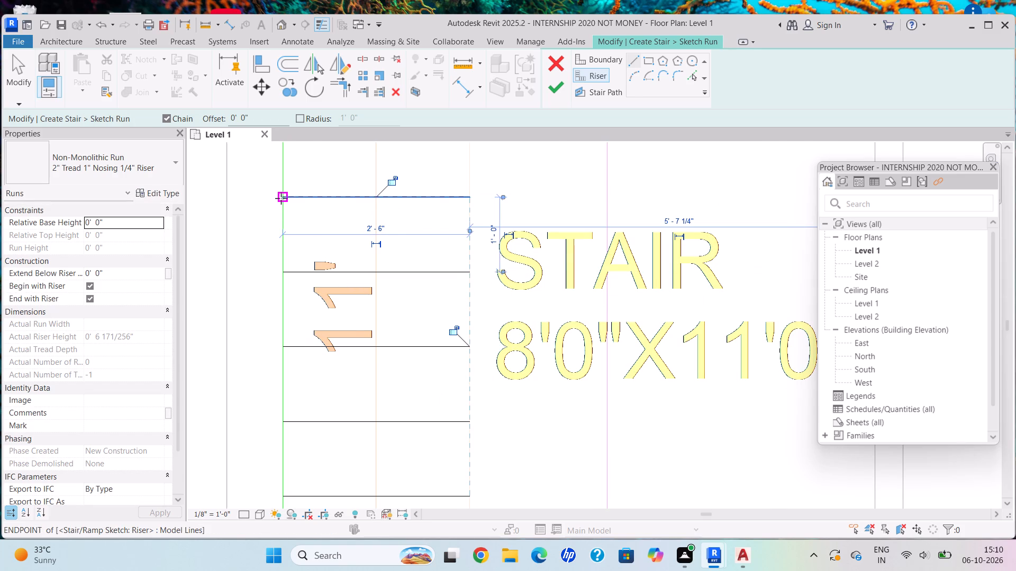
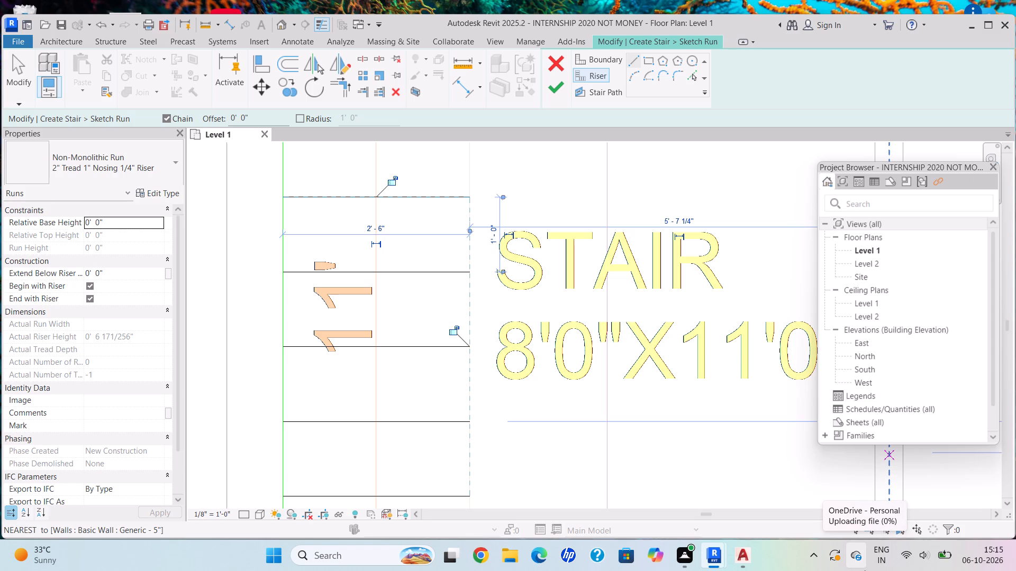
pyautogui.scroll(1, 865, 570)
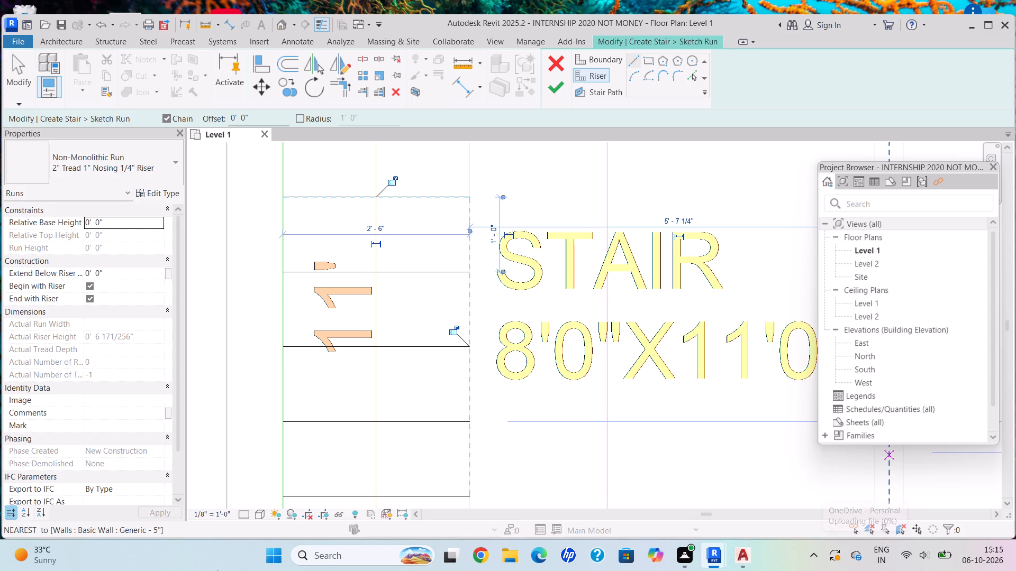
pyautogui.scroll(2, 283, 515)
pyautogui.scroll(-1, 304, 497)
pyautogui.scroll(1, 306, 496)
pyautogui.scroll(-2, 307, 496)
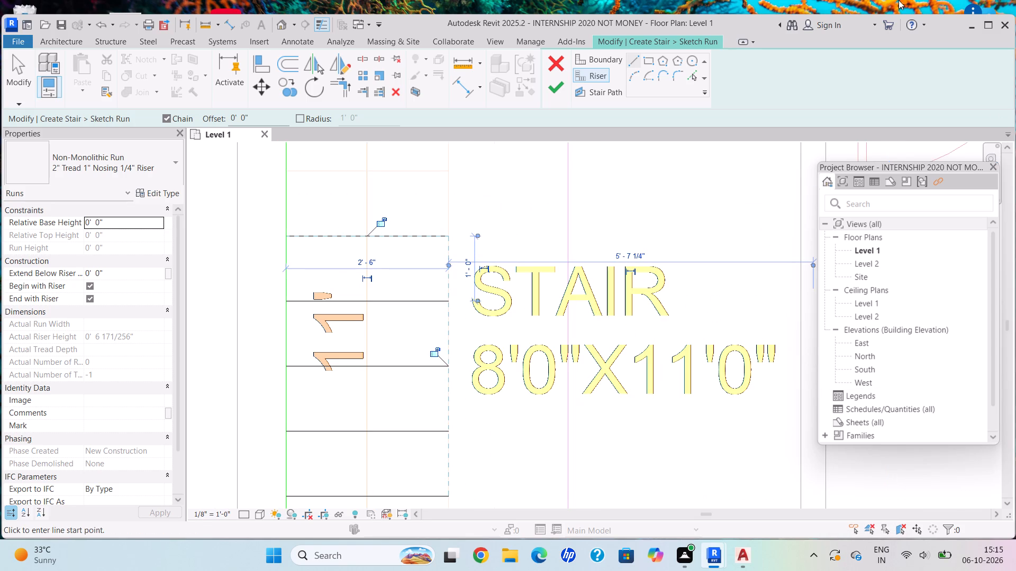
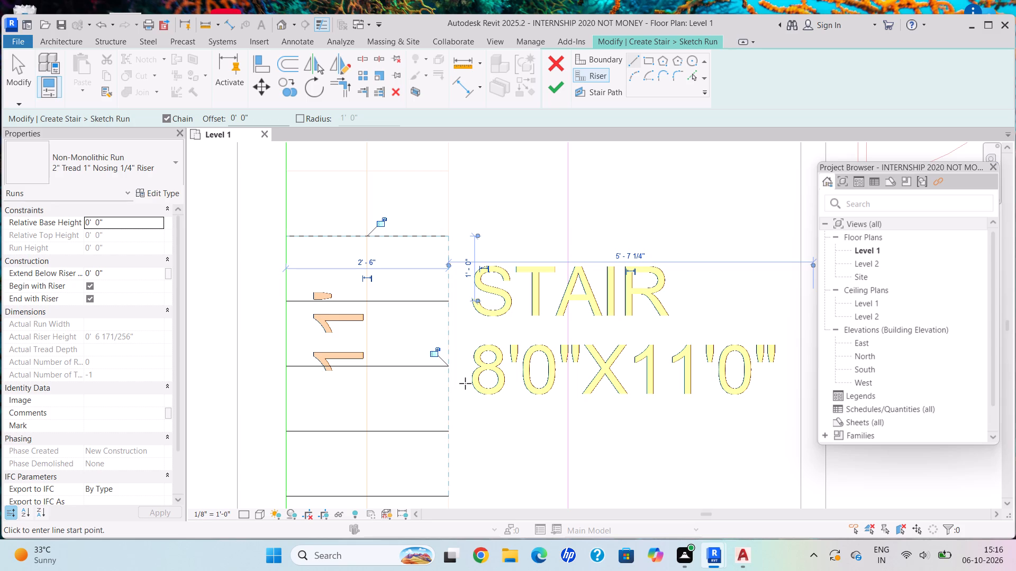
# Draw the next riser line across the stair's left flight, 2'-6" long and 1'-0" above the topmost existing riser.
pyautogui.moveTo(450, 325); pyautogui.dragTo(468, 374, button='middle')
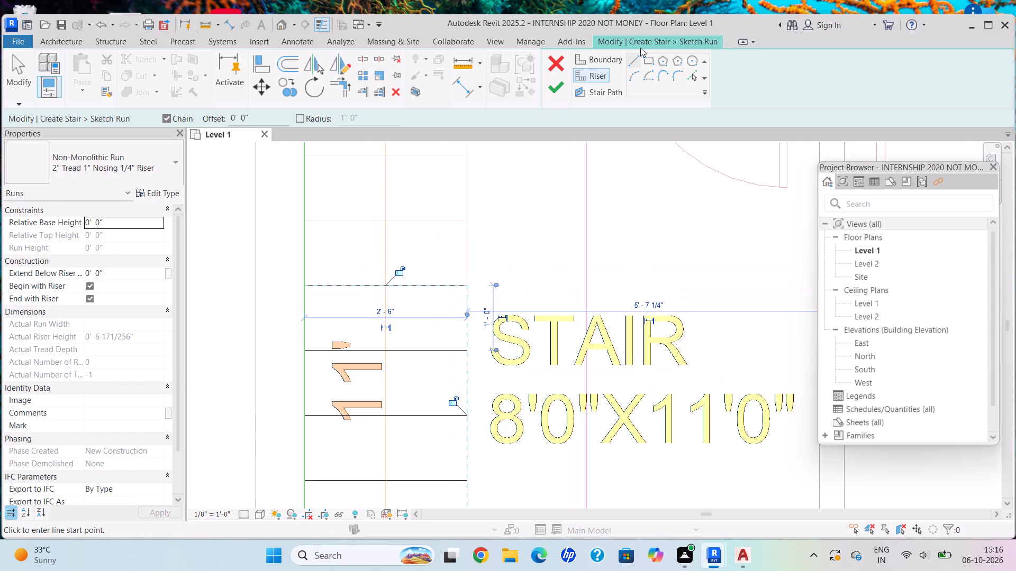
pyautogui.click(592, 75)
pyautogui.click(631, 62)
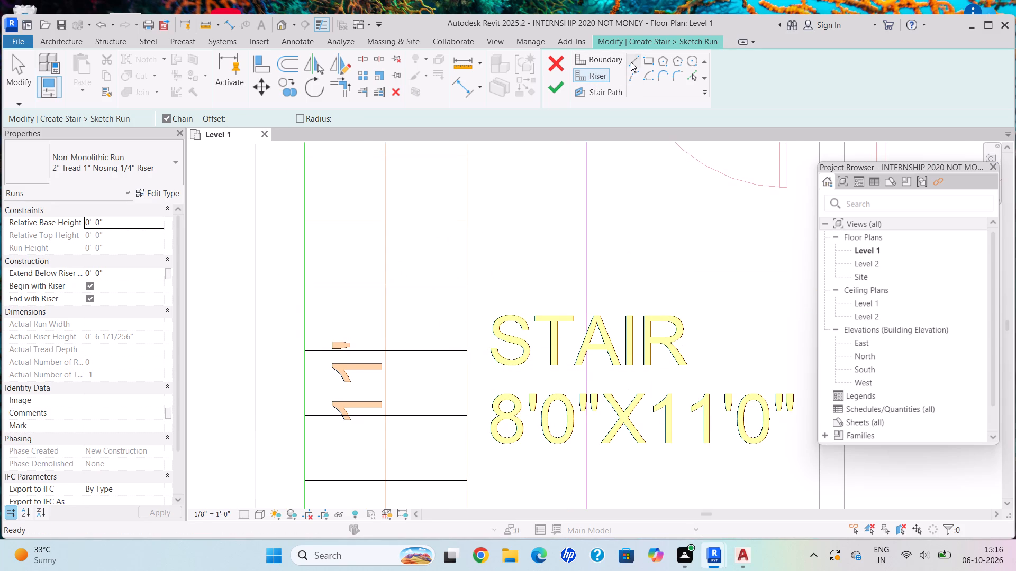
pyautogui.moveTo(440, 261); pyautogui.dragTo(512, 365, button='middle')
pyautogui.scroll(-2, 513, 366)
pyautogui.moveTo(493, 344); pyautogui.dragTo(523, 376, button='middle')
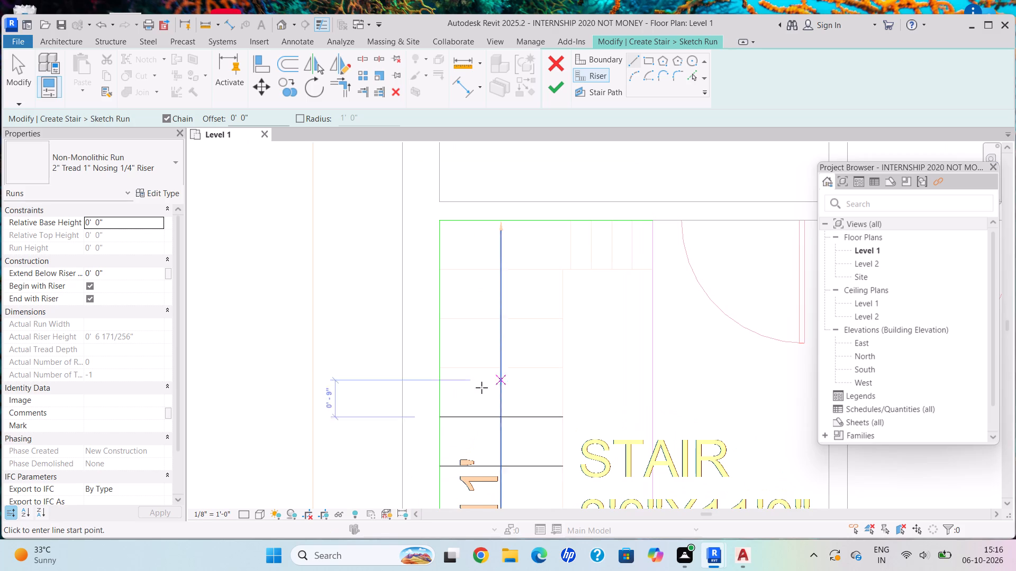
pyautogui.scroll(3, 473, 399)
pyautogui.click(610, 354)
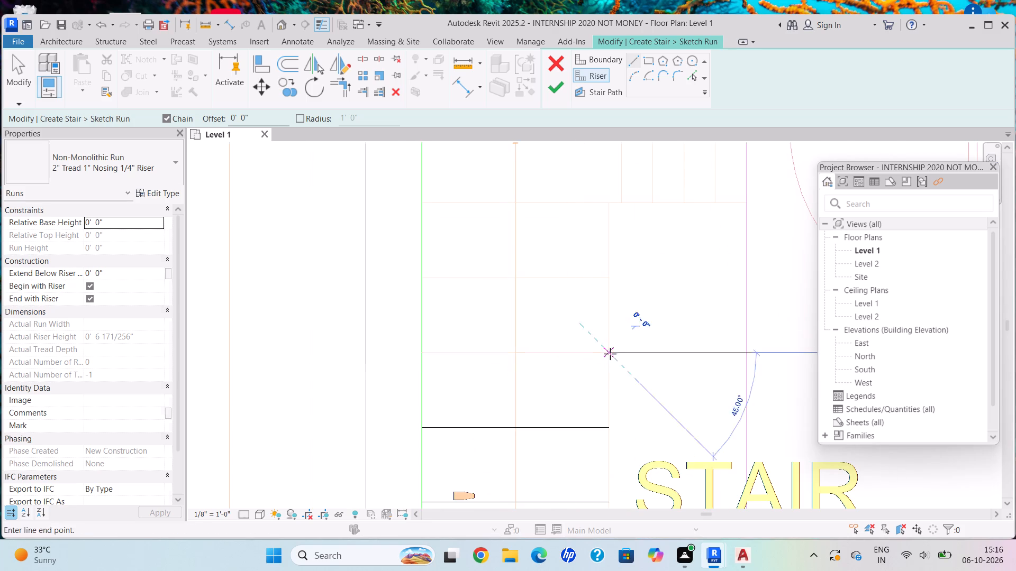
pyautogui.click(422, 352)
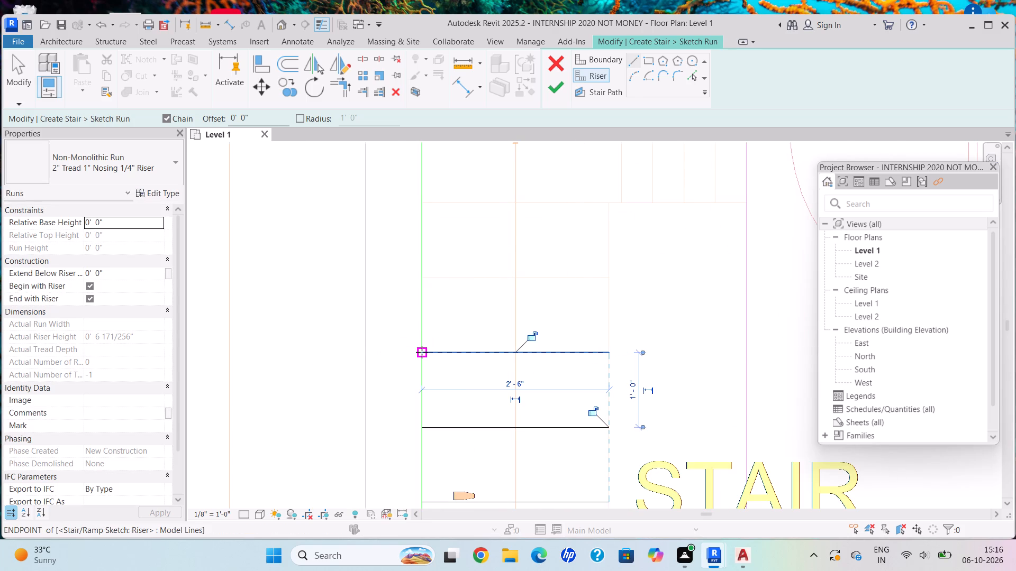
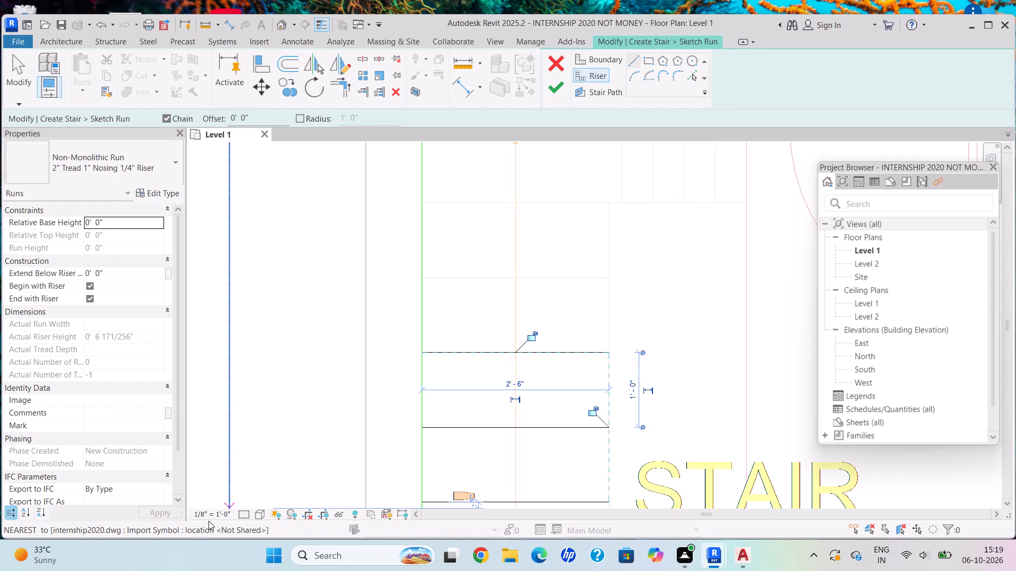
# Draw the next riser across the stair's left flight, tracing the imported drawing's tread line directly above the topmost existing riser.
pyautogui.scroll(-4, 471, 327)
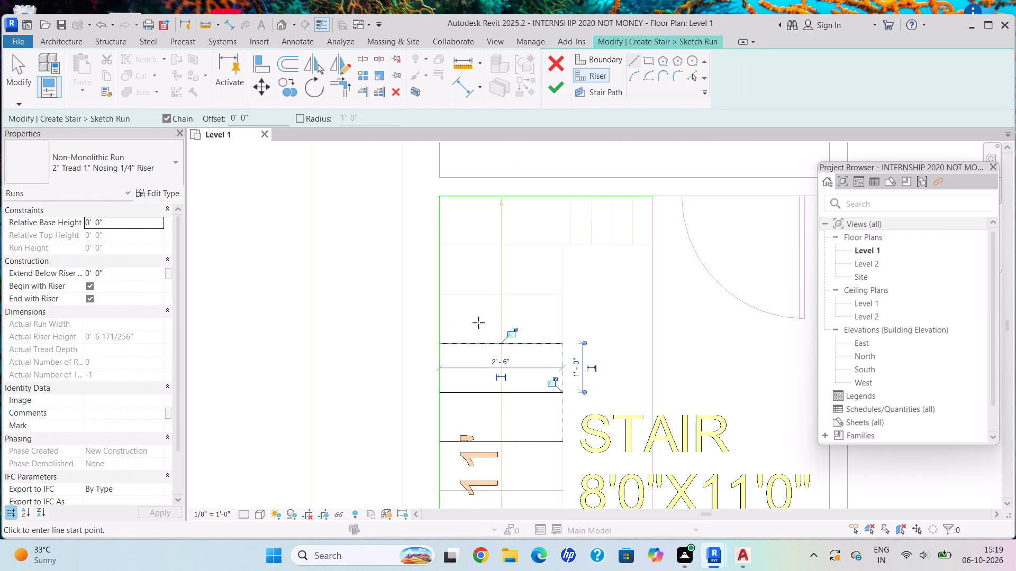
pyautogui.moveTo(484, 321); pyautogui.dragTo(511, 364, button='middle')
pyautogui.scroll(4, 576, 337)
pyautogui.scroll(-2, 576, 339)
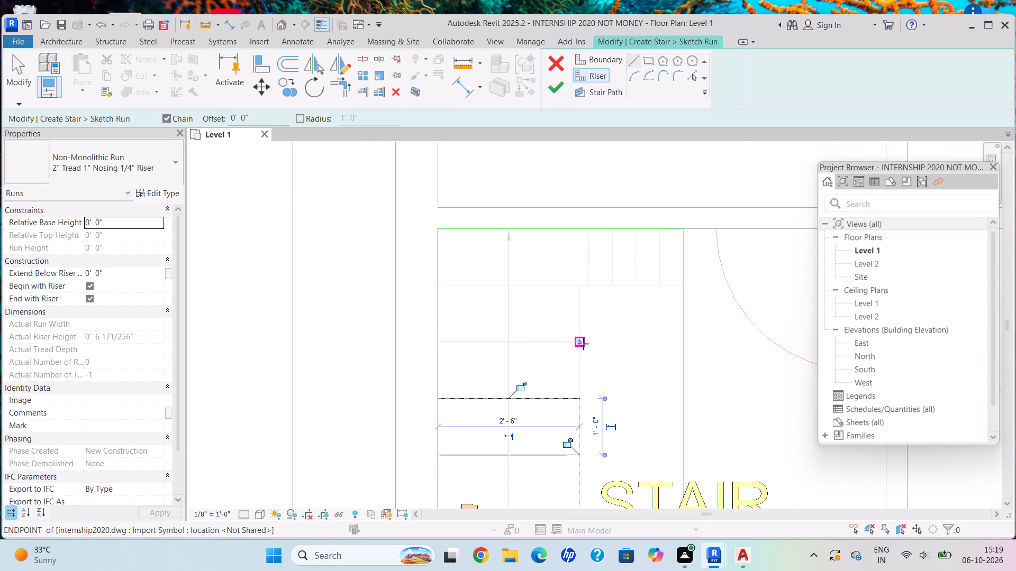
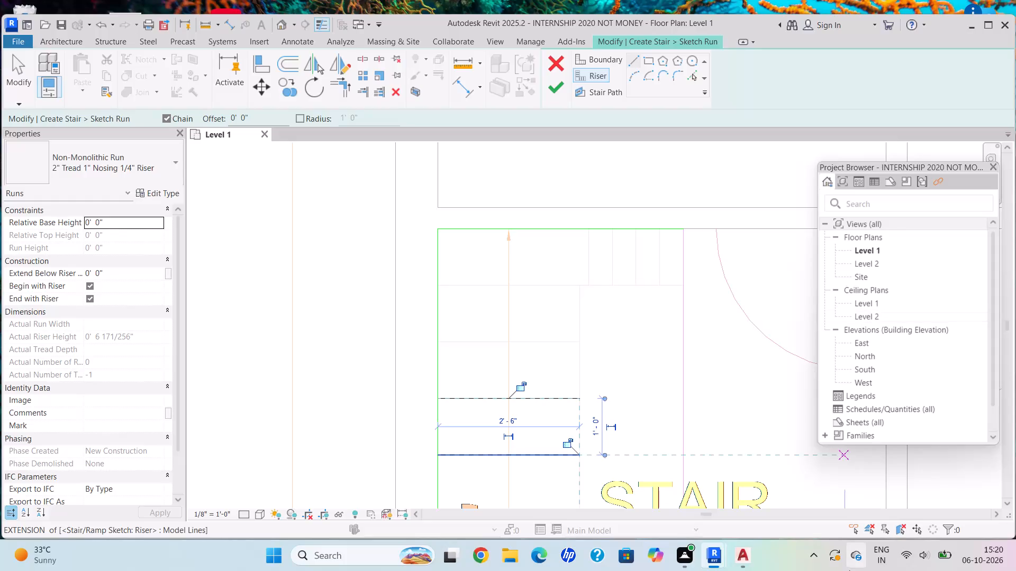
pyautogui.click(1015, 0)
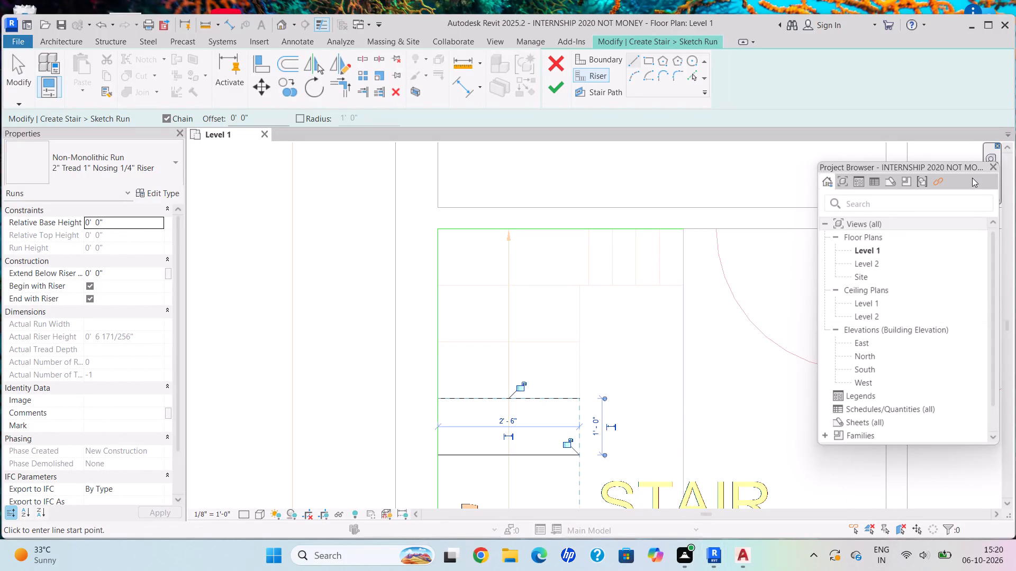
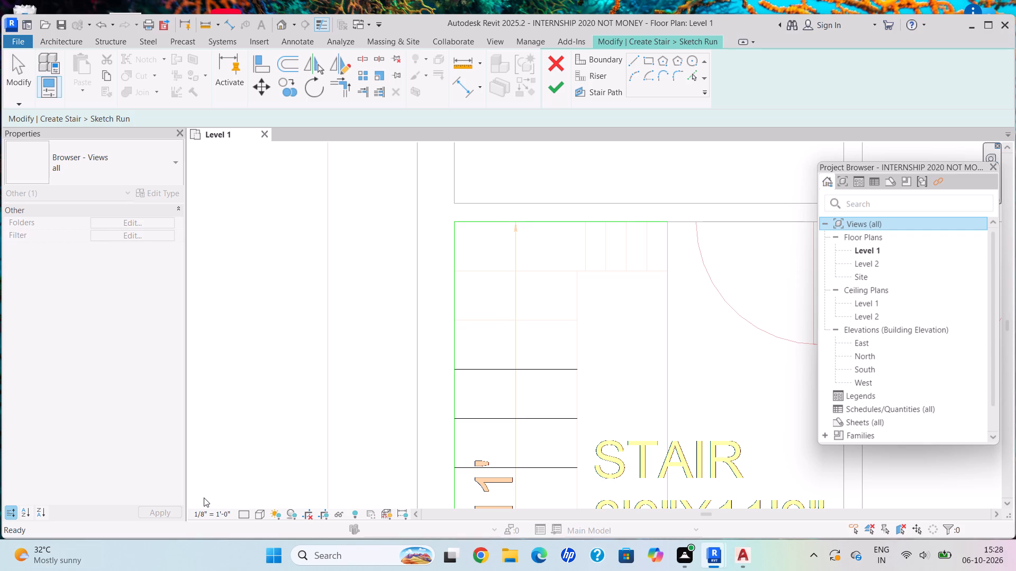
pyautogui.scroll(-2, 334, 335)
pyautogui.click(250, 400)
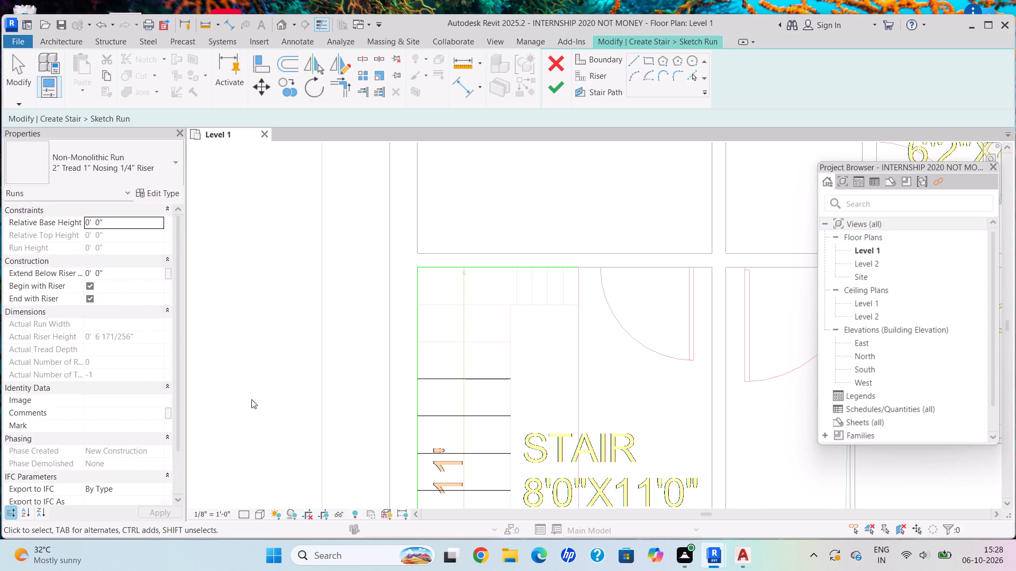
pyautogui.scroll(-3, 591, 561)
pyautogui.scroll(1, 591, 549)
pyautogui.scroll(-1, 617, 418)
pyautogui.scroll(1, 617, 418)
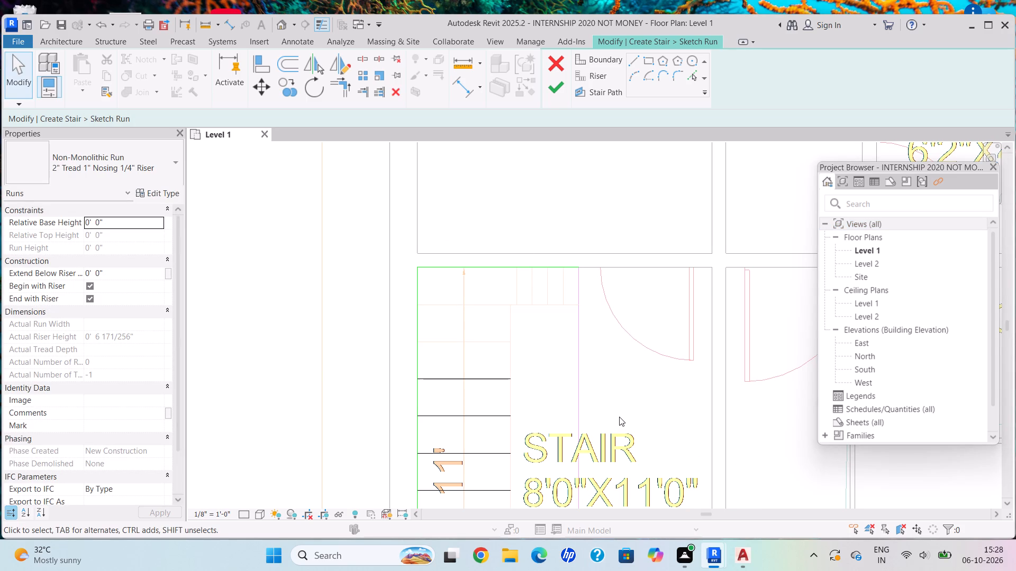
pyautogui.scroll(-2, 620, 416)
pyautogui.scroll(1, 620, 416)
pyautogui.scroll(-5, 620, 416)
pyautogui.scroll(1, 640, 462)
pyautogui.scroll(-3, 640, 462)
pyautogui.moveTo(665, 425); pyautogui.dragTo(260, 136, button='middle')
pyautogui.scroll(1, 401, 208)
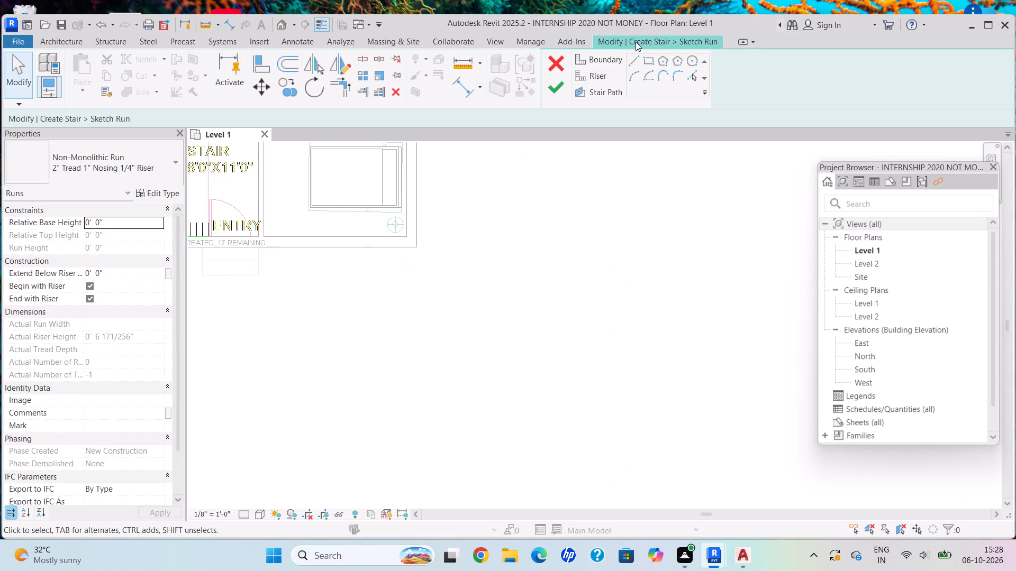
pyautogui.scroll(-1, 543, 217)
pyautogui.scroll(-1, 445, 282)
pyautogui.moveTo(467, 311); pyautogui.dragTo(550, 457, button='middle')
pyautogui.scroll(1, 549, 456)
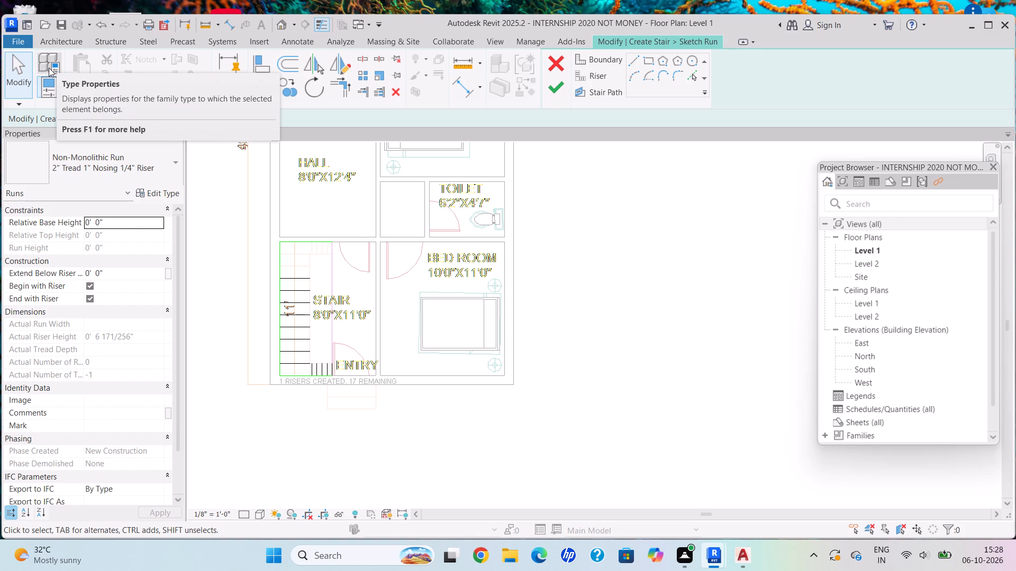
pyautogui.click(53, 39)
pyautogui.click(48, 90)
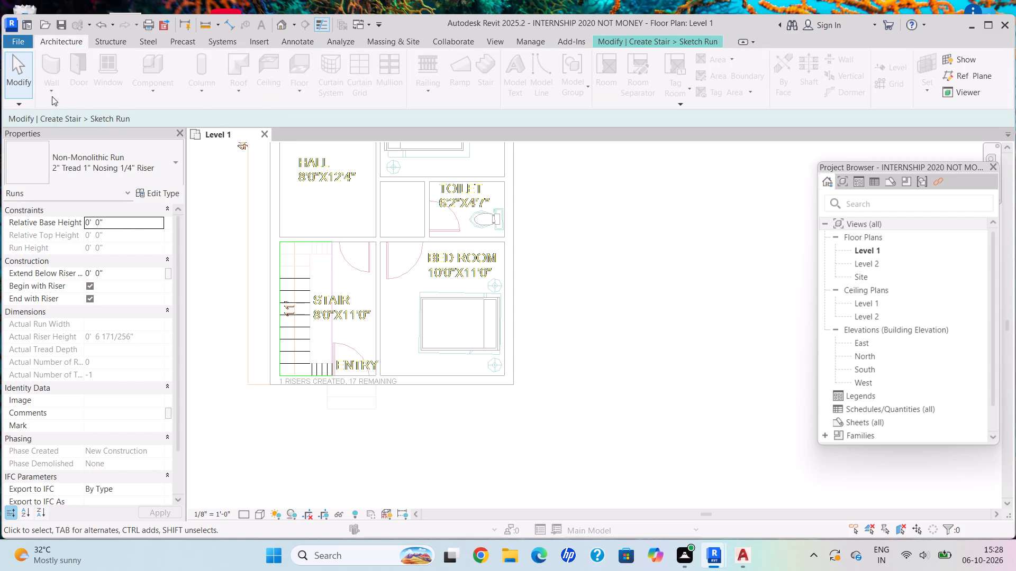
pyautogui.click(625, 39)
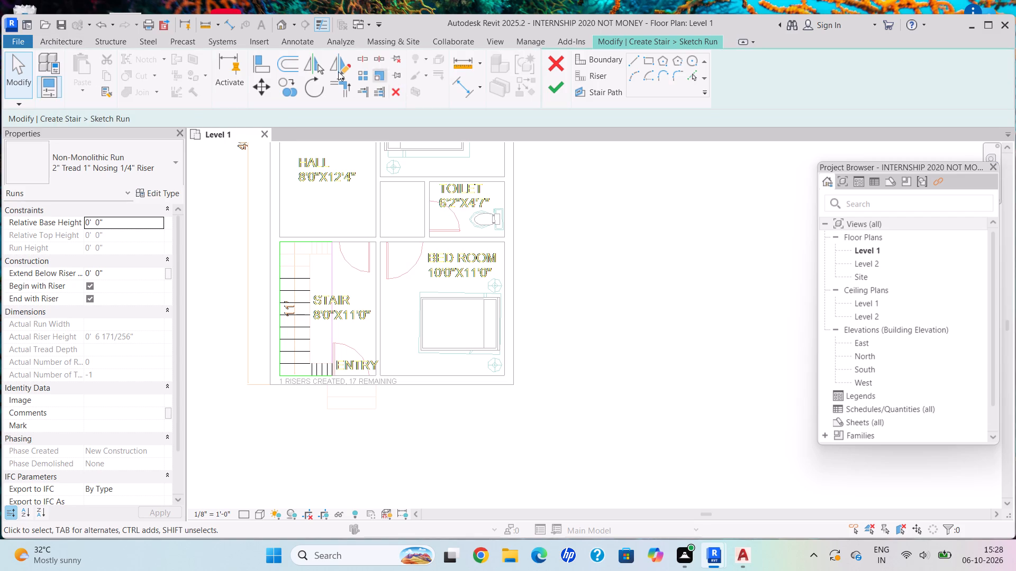
# Discard the unfinished stair run sketch and quit creating the stair without keeping it.
pyautogui.click(558, 60)
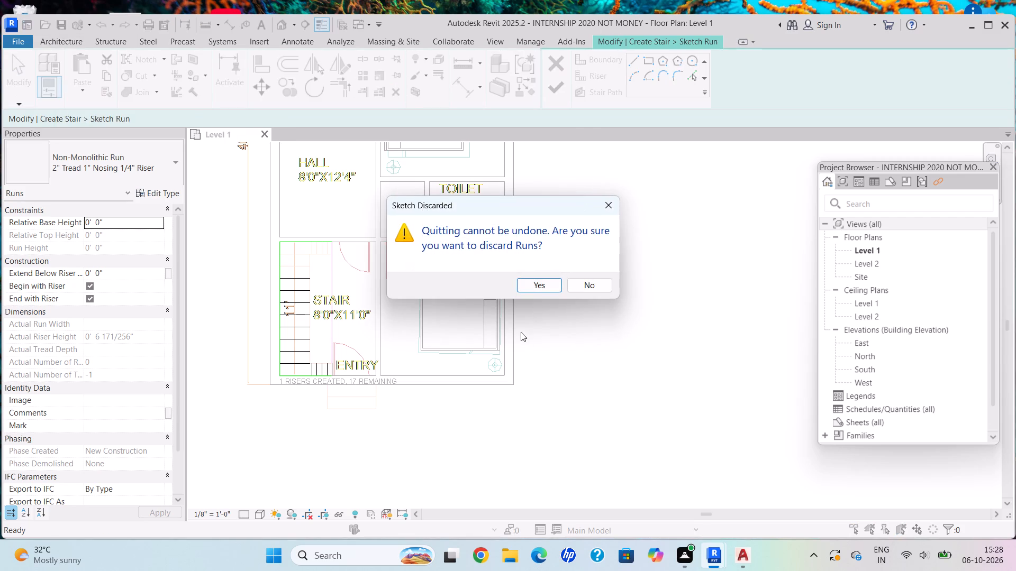
pyautogui.click(537, 280)
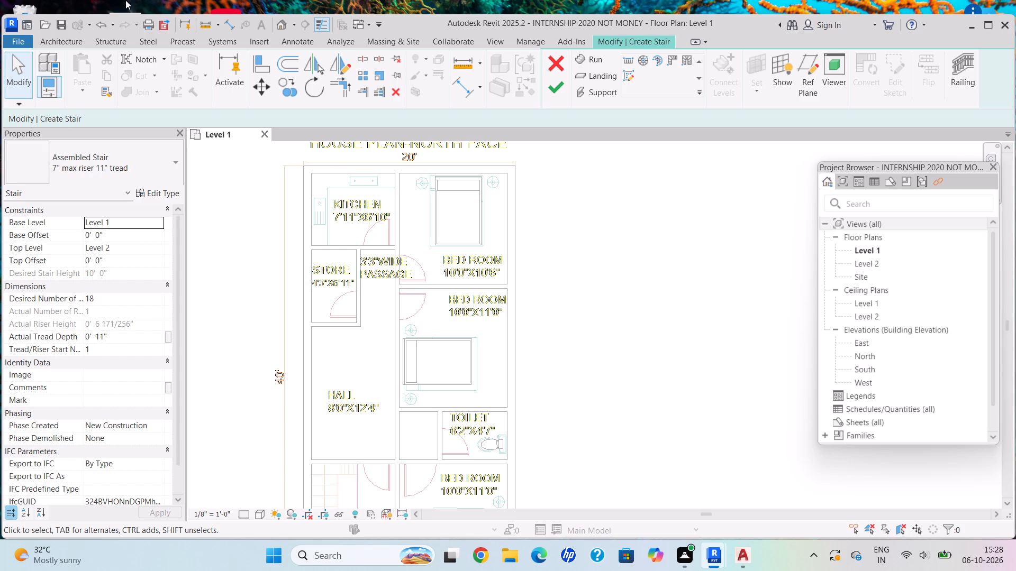
pyautogui.click(72, 33)
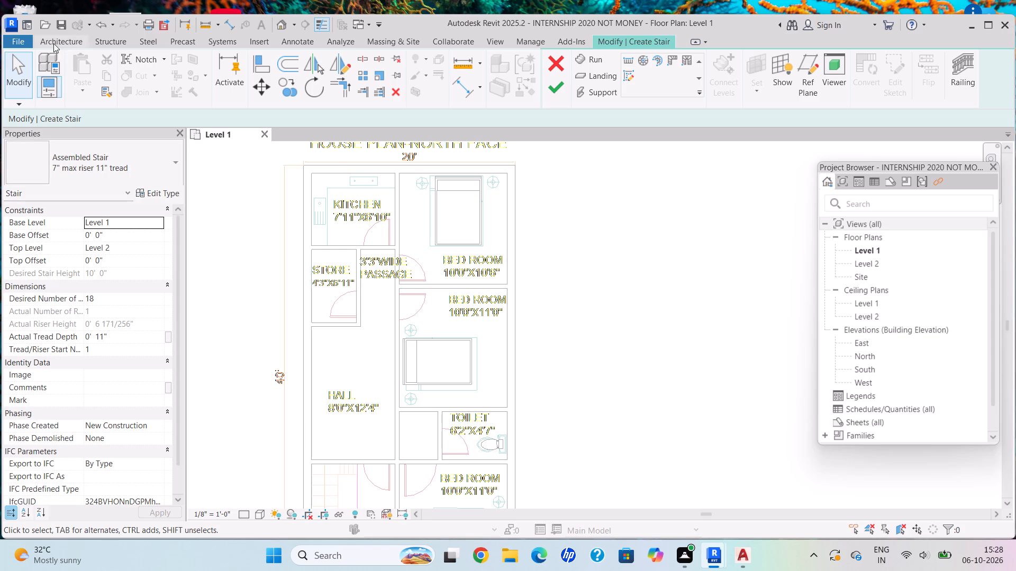
pyautogui.click(53, 40)
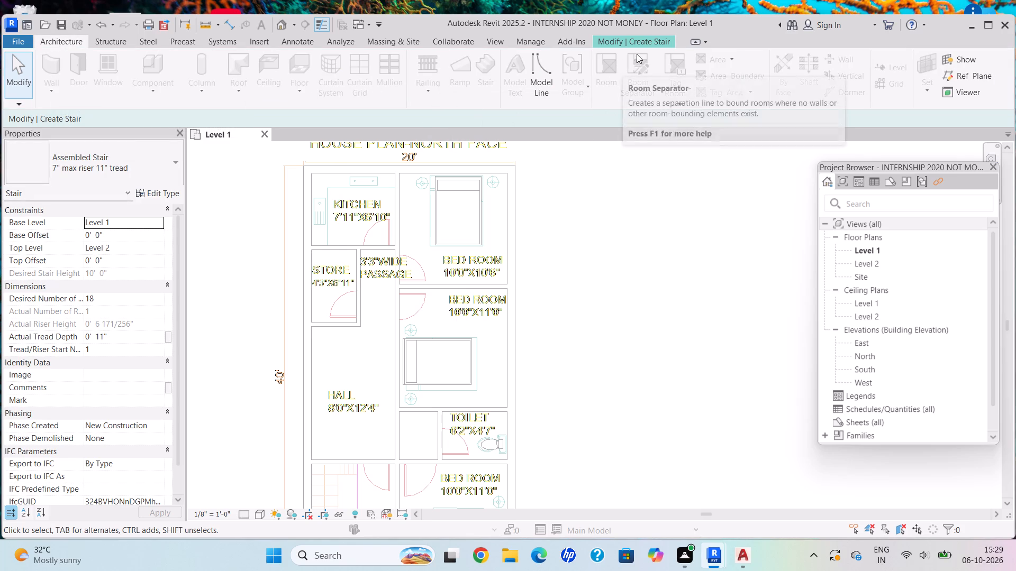
pyautogui.click(641, 38)
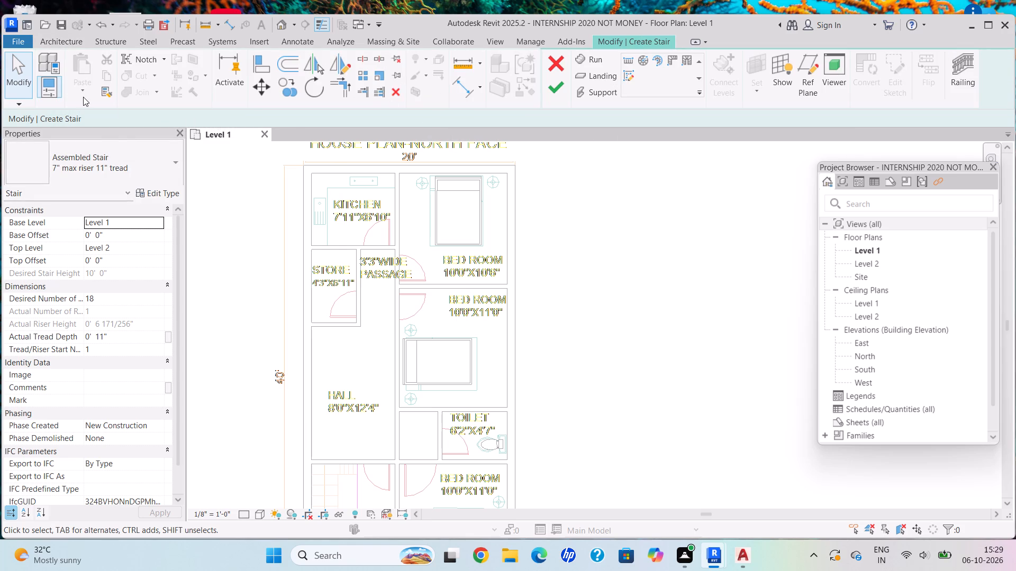
pyautogui.click(555, 55)
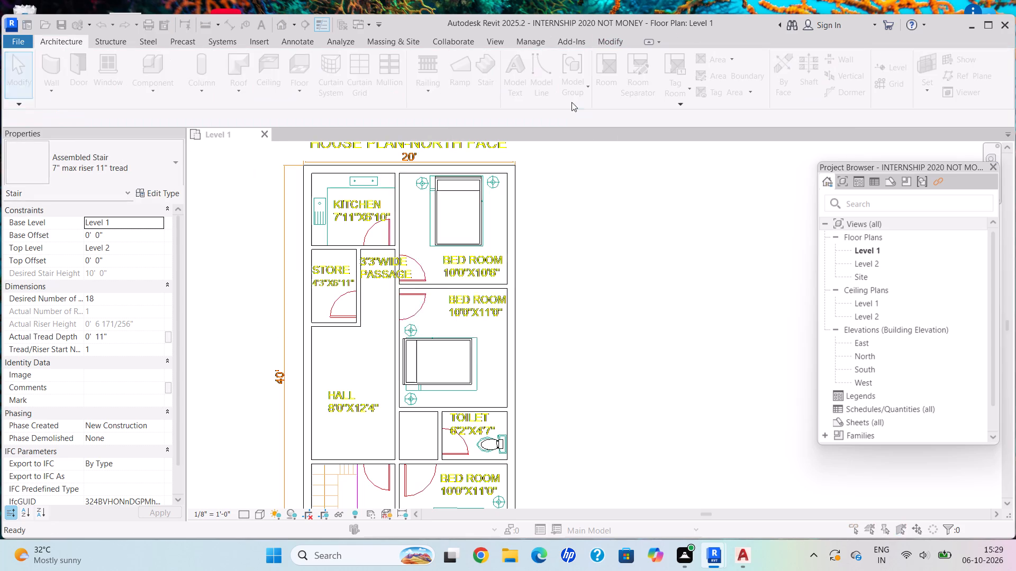
pyautogui.click(614, 160)
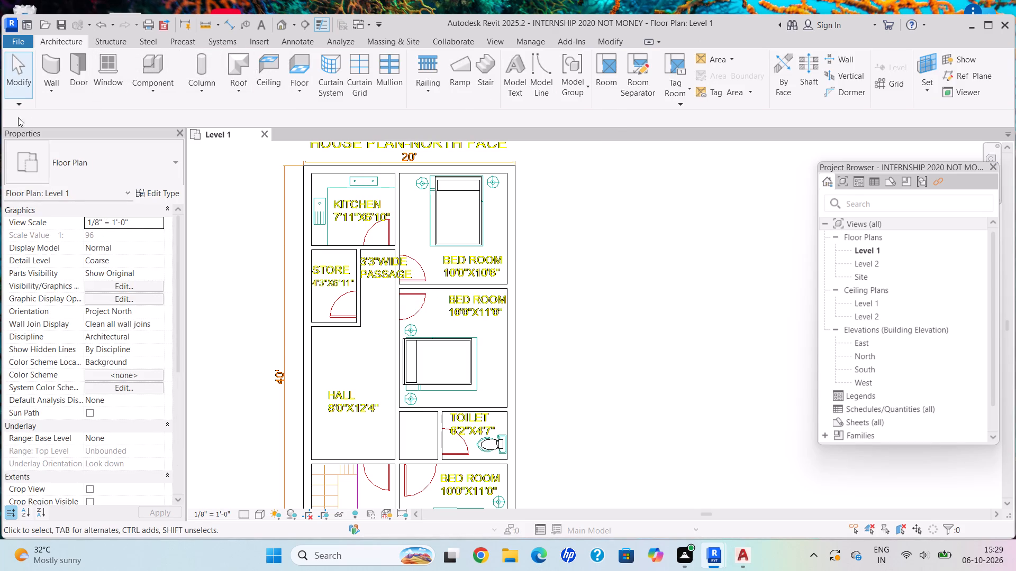
# Draw a straight Basic Wall Generic - 5" about 17' 6" long, running north-south in the open area east of the house plan.
pyautogui.click(51, 97)
pyautogui.click(89, 108)
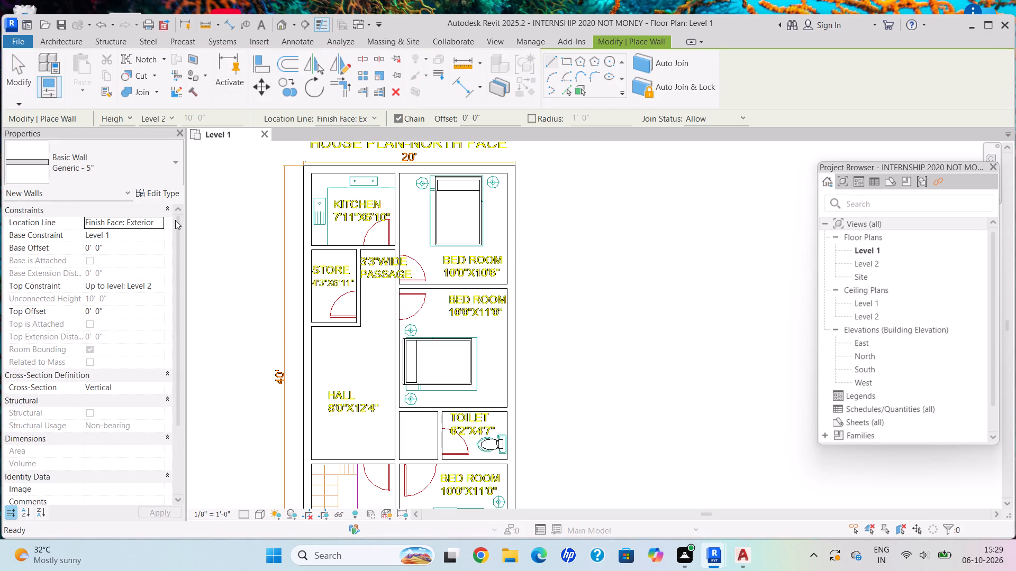
pyautogui.click(643, 441)
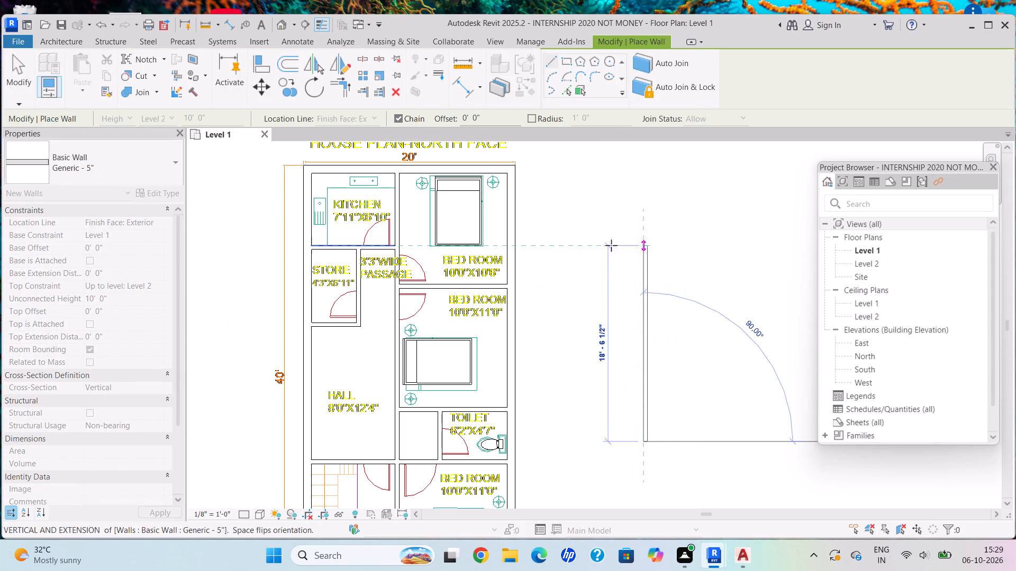
pyautogui.click(637, 256)
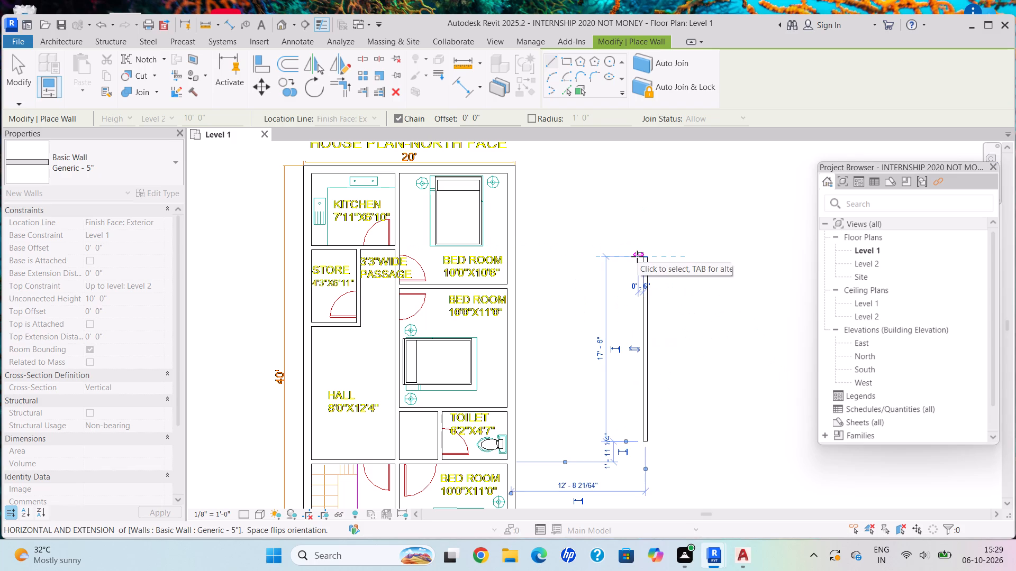
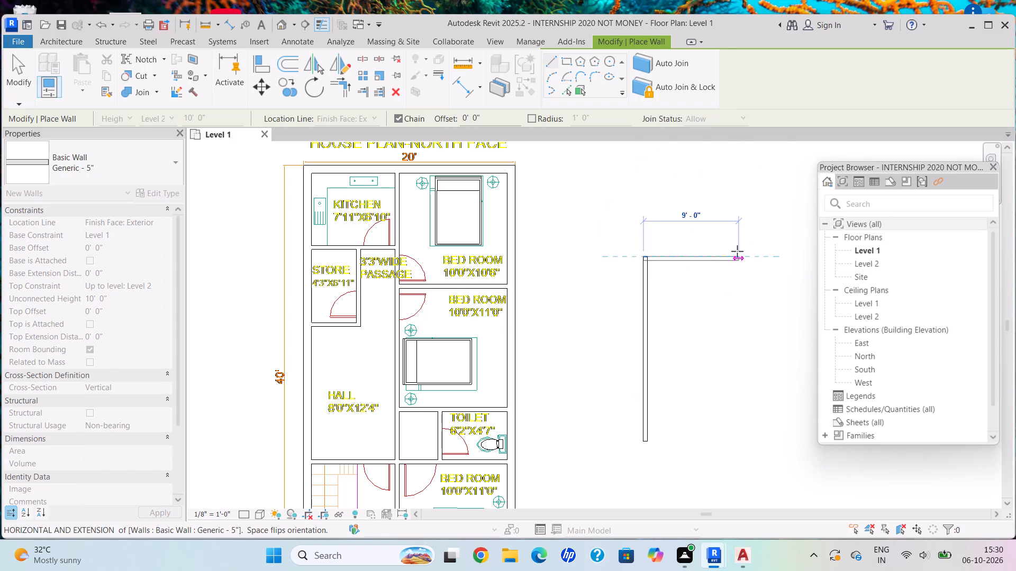
# Continue the Generic - 5" wall chain with a segment about 9' 4" long, running east from the first wall's north end.
pyautogui.click(742, 252)
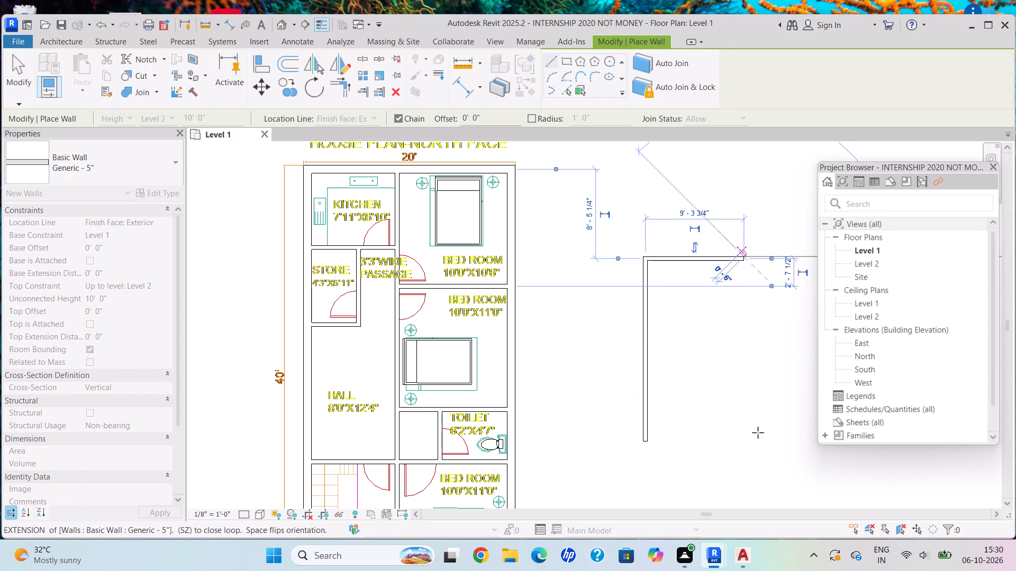
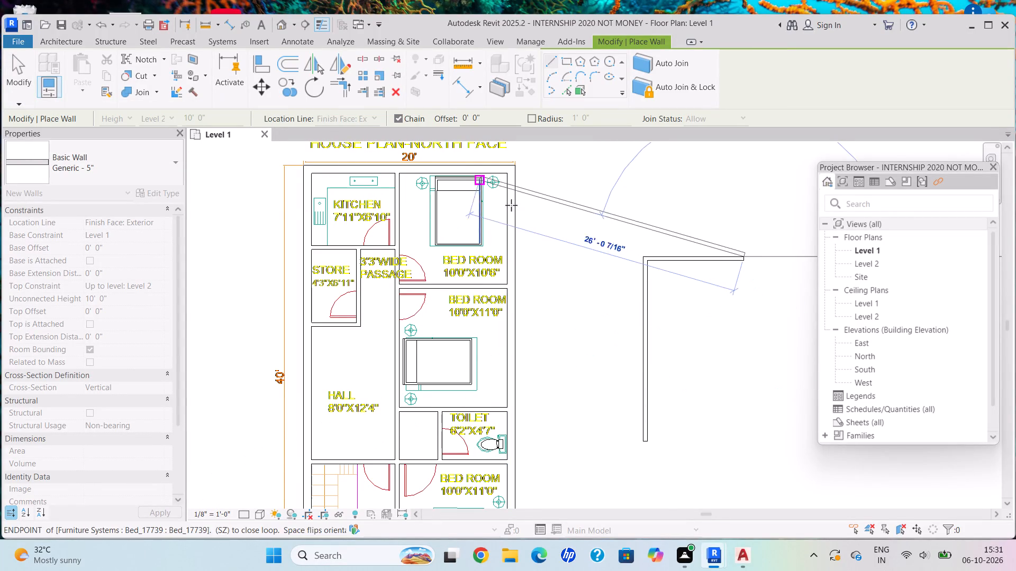
# Continue the Generic - 5" wall chain with three diagonal segments: southwest and southeast across the first wall, then about 13' 9" north-northwest.
pyautogui.click(580, 319)
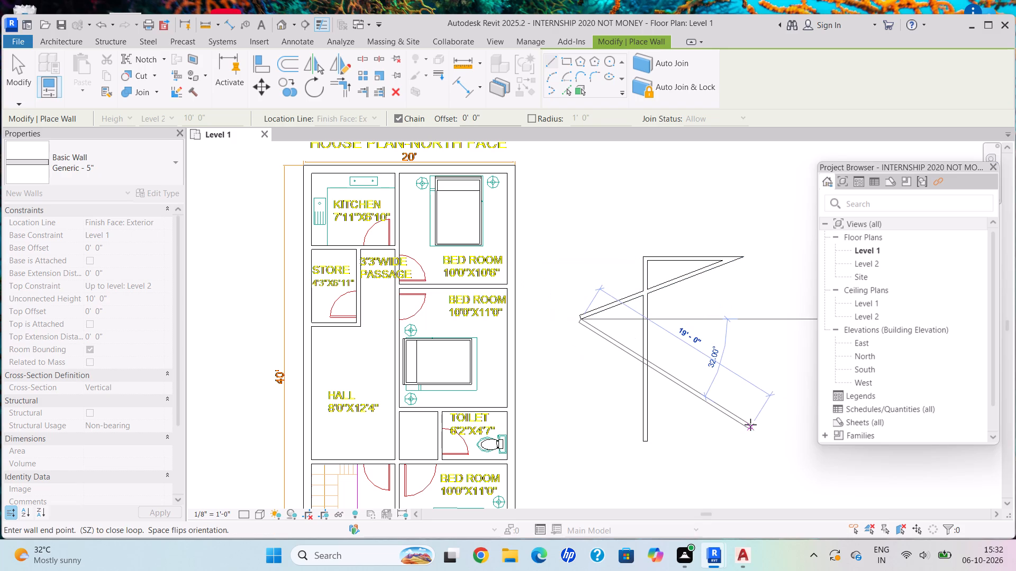
pyautogui.click(734, 422)
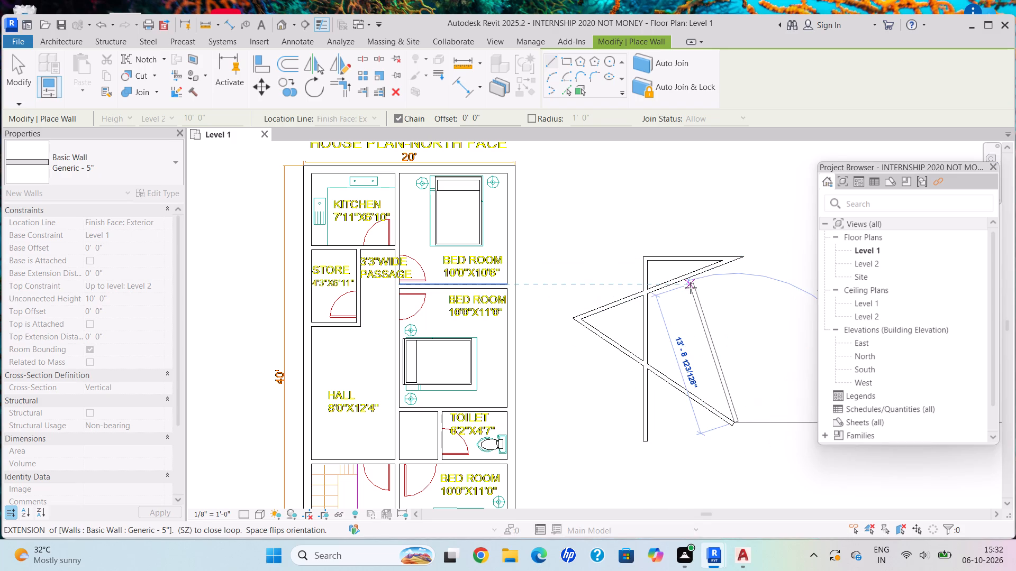
pyautogui.click(691, 288)
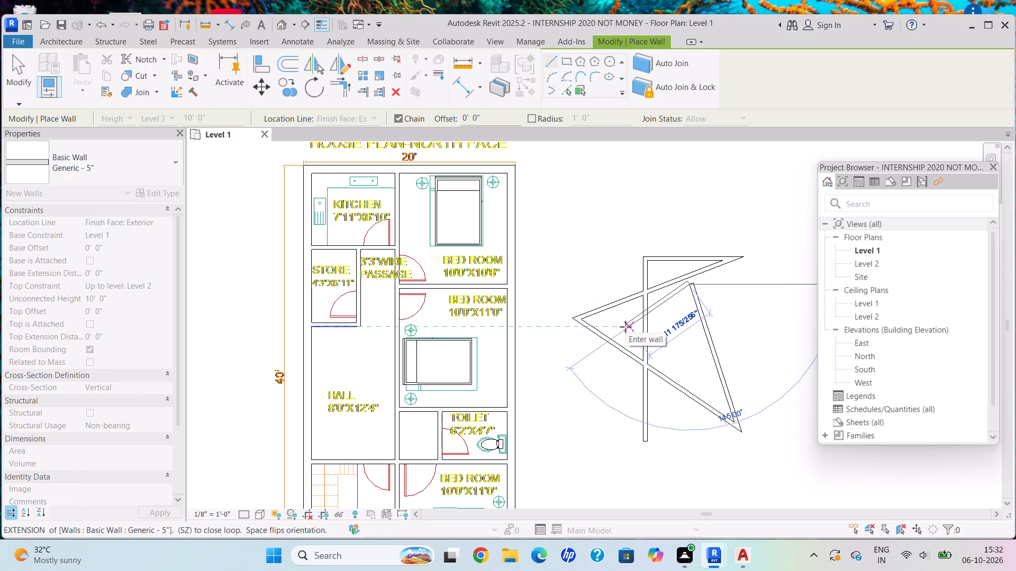
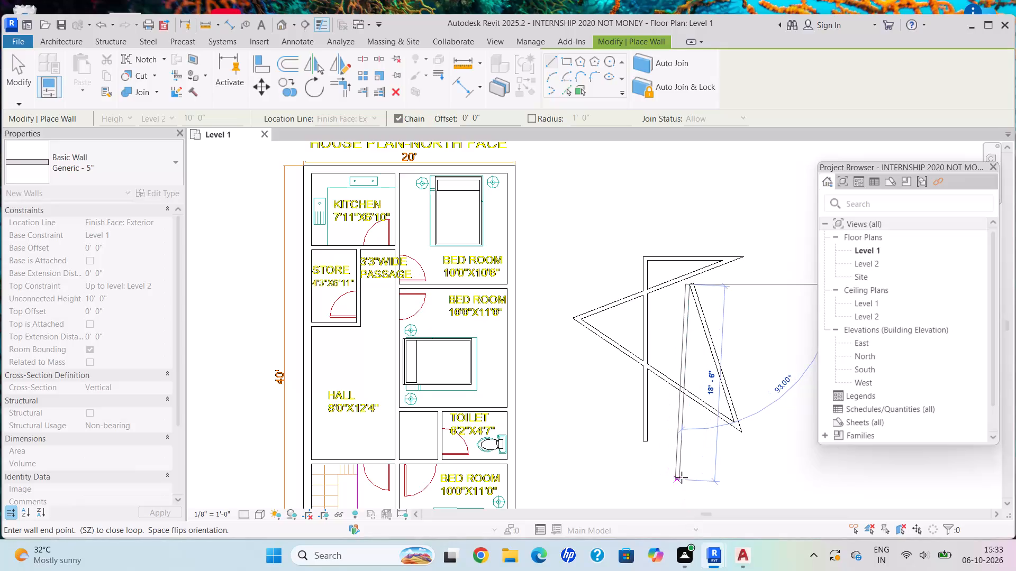
# Add a wall segment about 18' 6" long to the chain, running nearly due south at about 93° from the last endpoint.
pyautogui.click(682, 477)
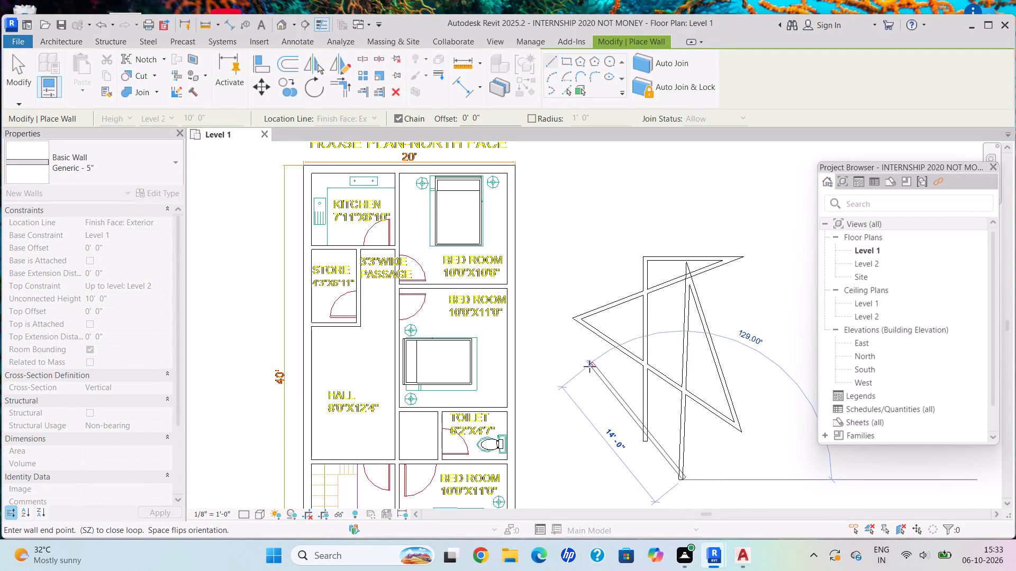
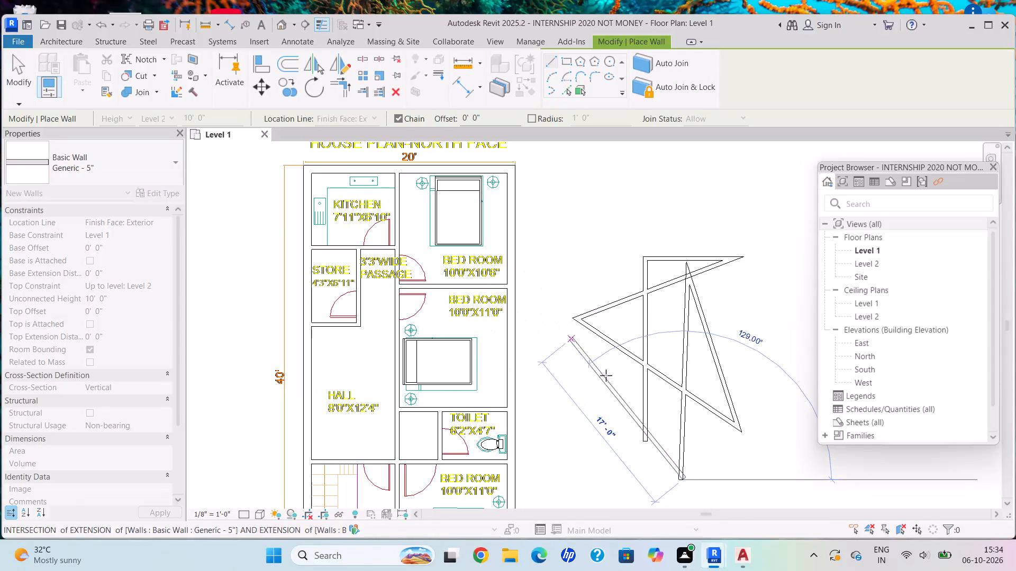
# Add a short wall segment about 3' long to the chain, running northwest from the last endpoint.
pyautogui.click(656, 463)
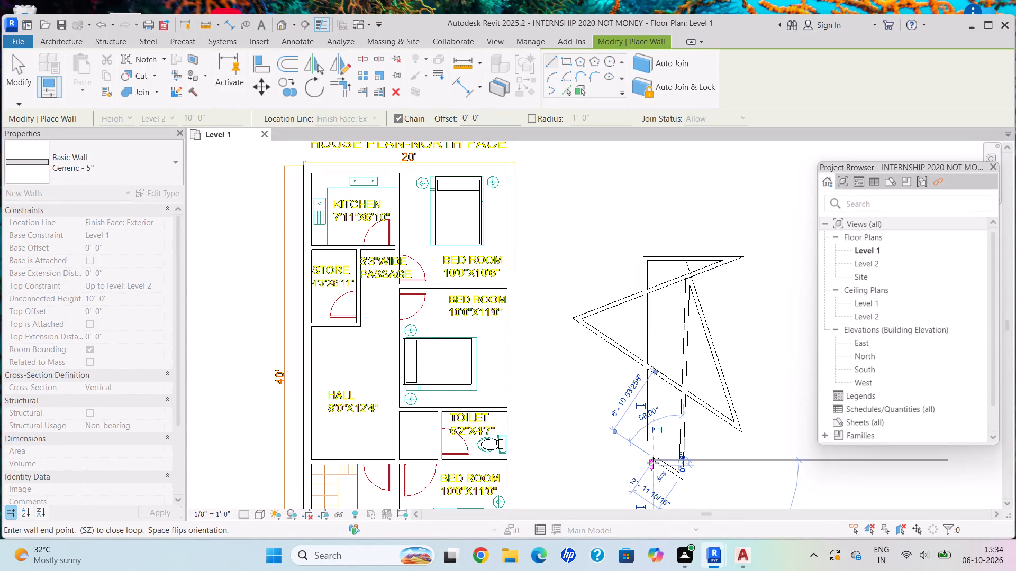
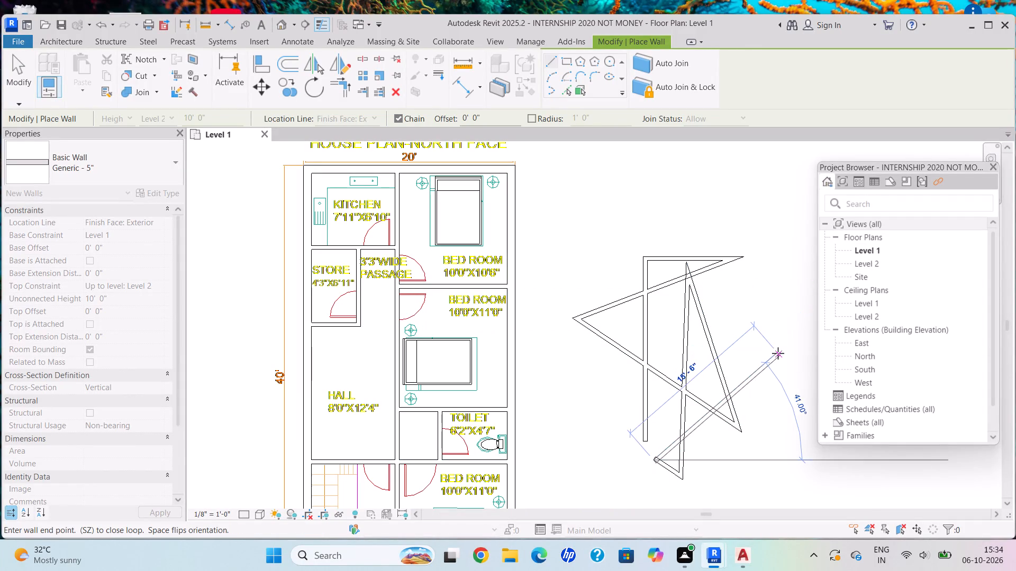
# Add a diagonal wall segment to the chain, running northeast from the last endpoint and crossing the existing diagonal walls.
pyautogui.click(754, 353)
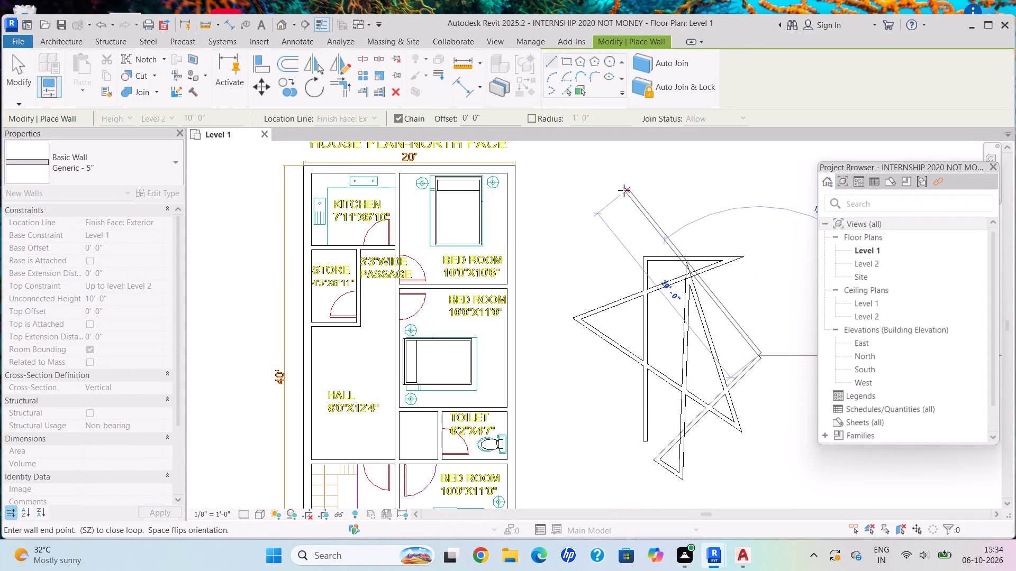
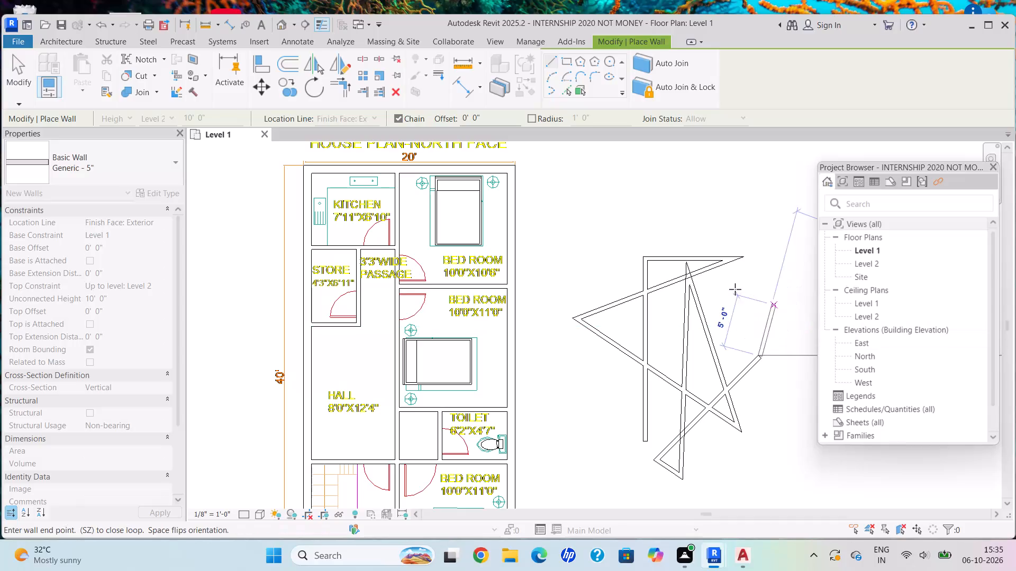
# Extend the wall chain with four segments running northwest, northeast, southwest, then west just above the existing horizontal wall.
pyautogui.click(735, 292)
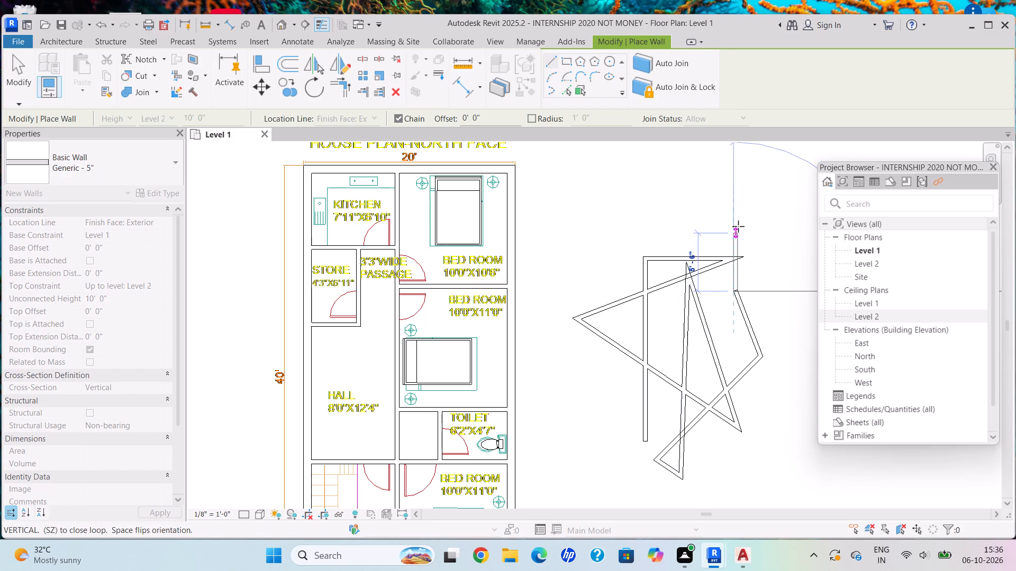
pyautogui.click(764, 216)
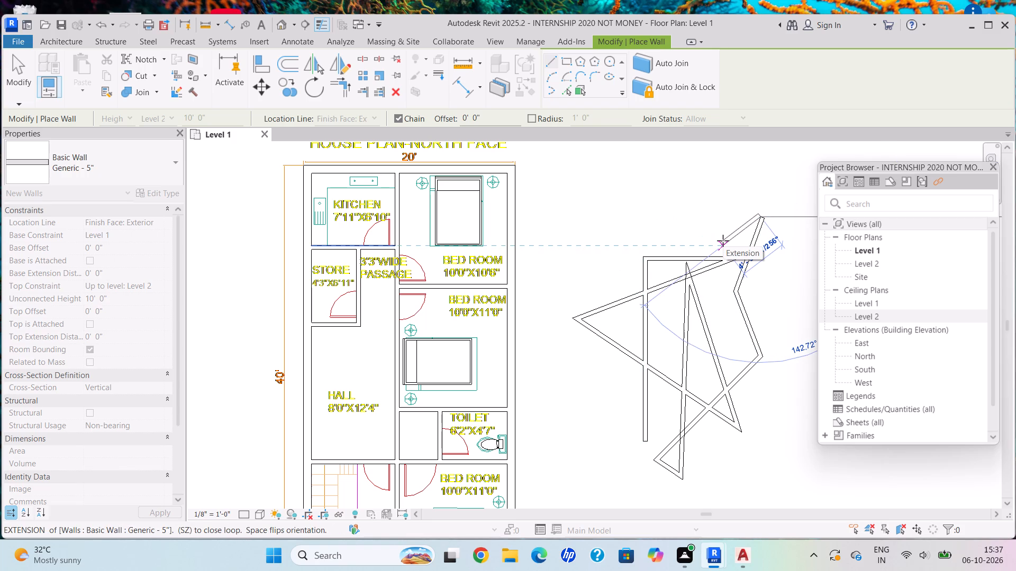
pyautogui.click(723, 241)
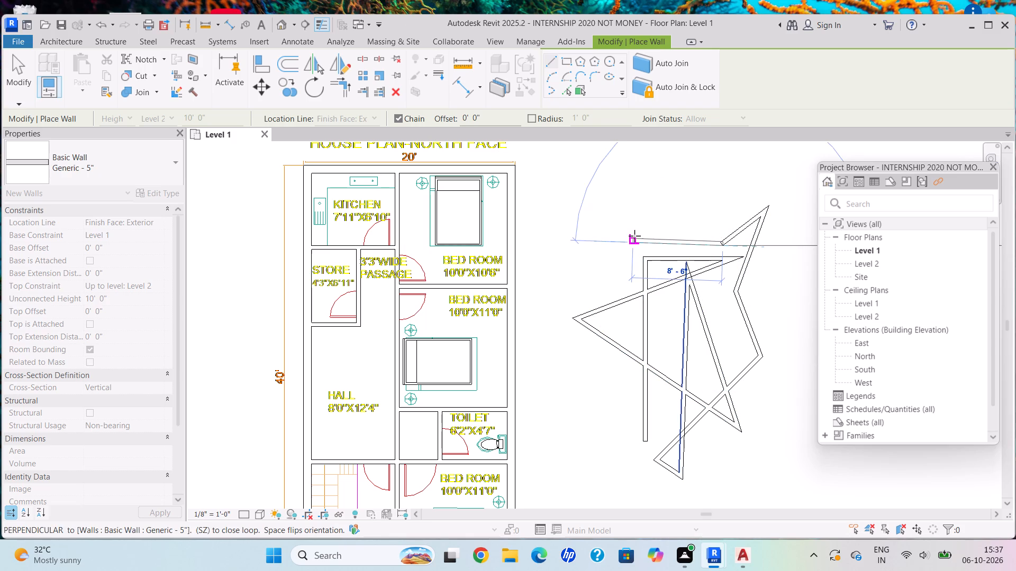
pyautogui.click(639, 246)
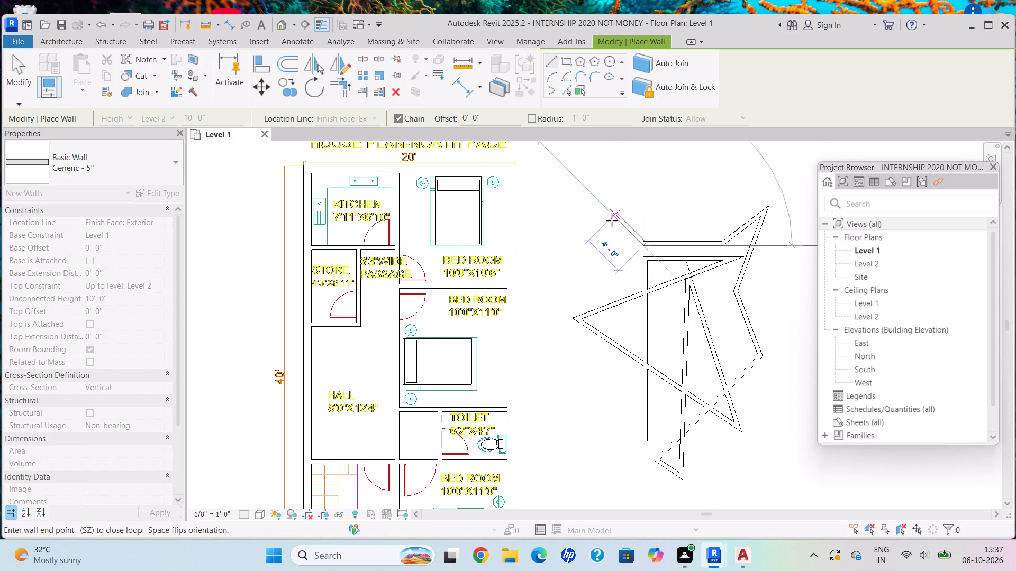
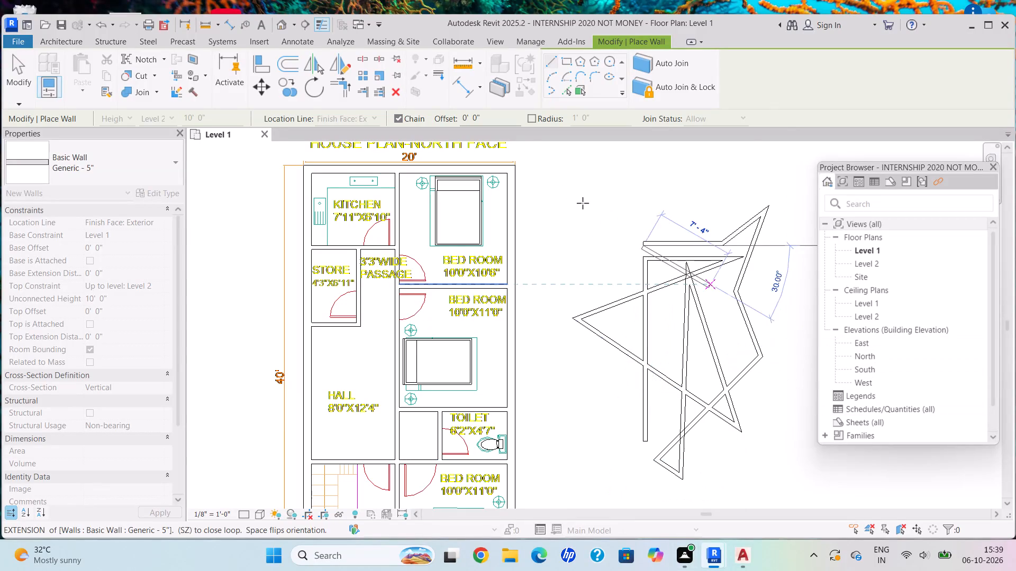
# Extend the wall chain with six segments: west, long south, short northeast, north, 4' east, and about 2'-7" south.
pyautogui.moveTo(551, 250); pyautogui.dragTo(552, 256)
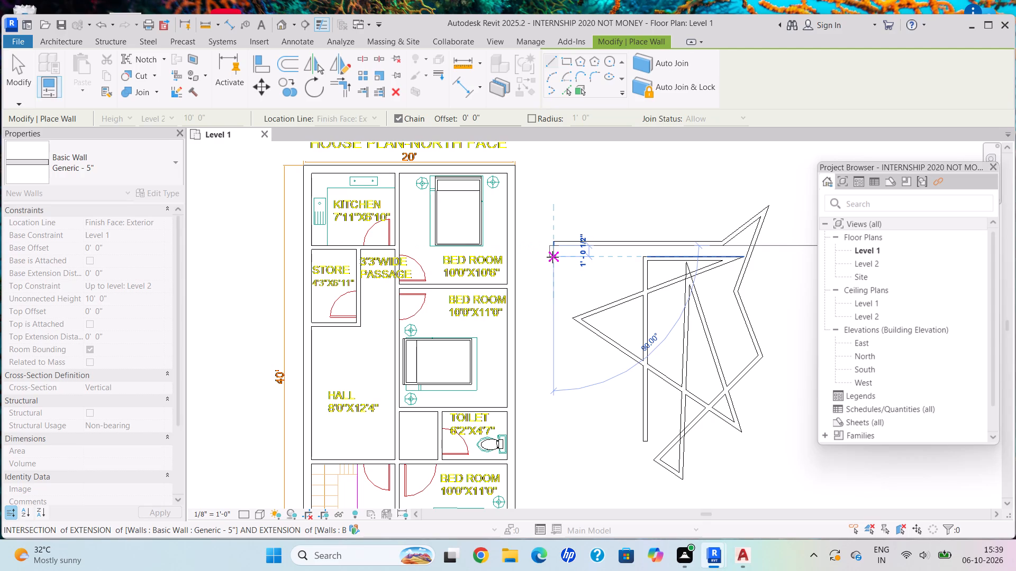
pyautogui.moveTo(547, 489); pyautogui.dragTo(541, 489)
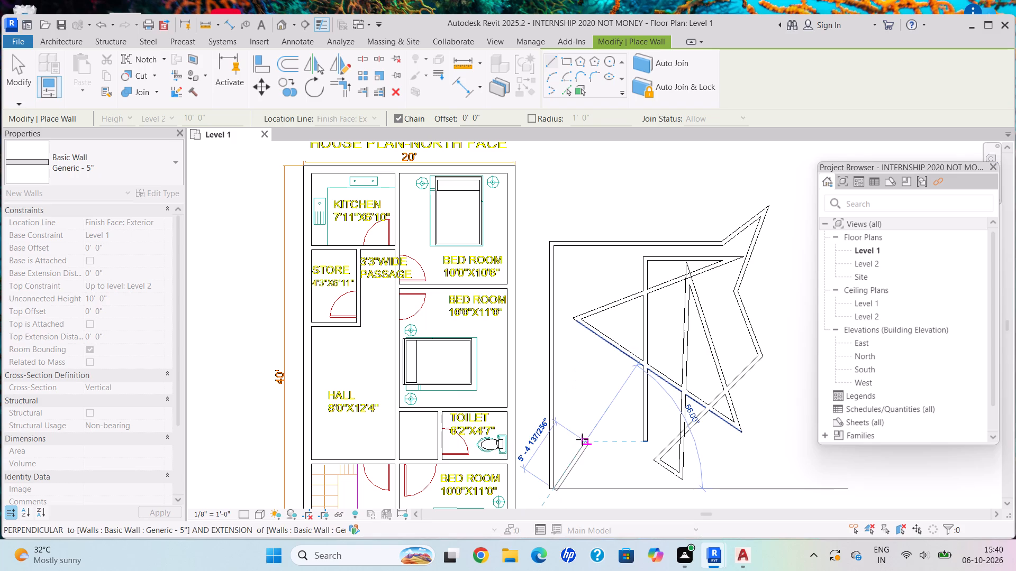
pyautogui.click(576, 462)
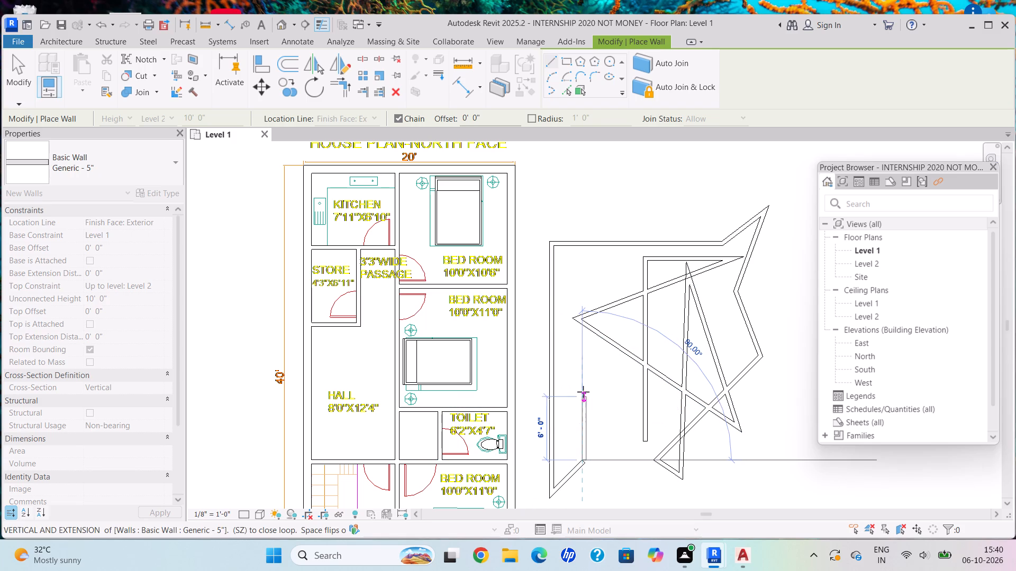
pyautogui.click(576, 402)
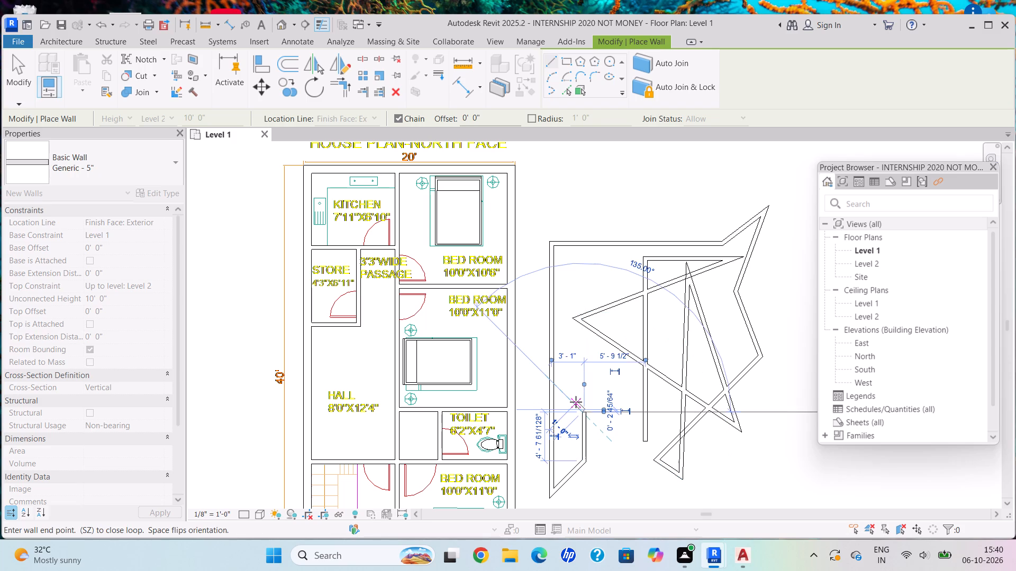
pyautogui.click(622, 413)
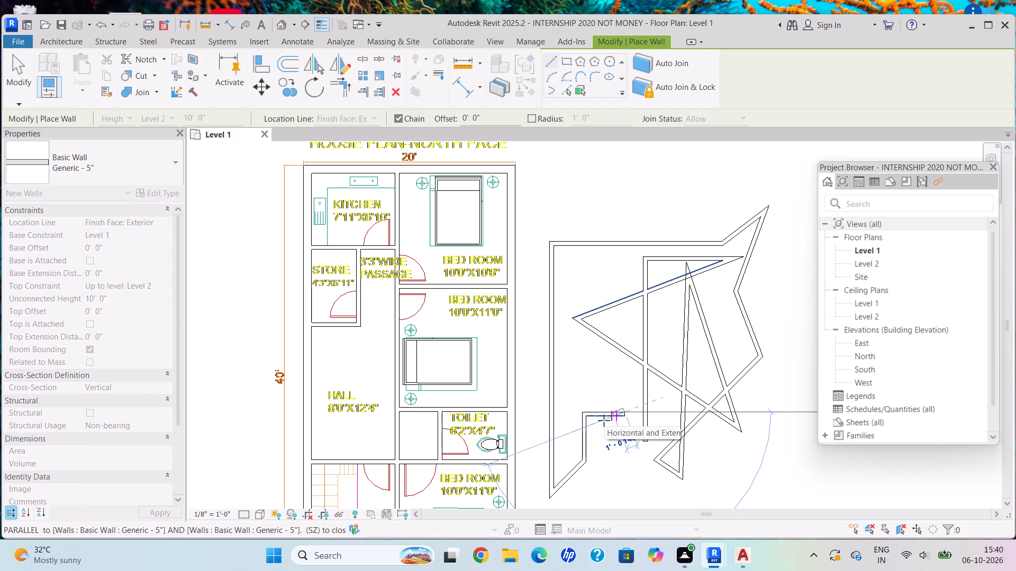
pyautogui.click(623, 441)
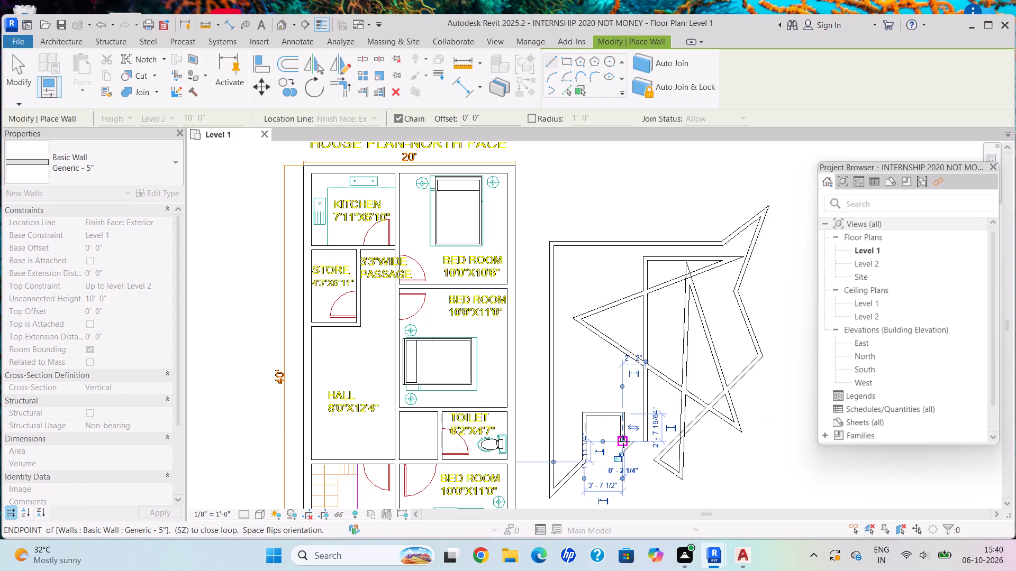
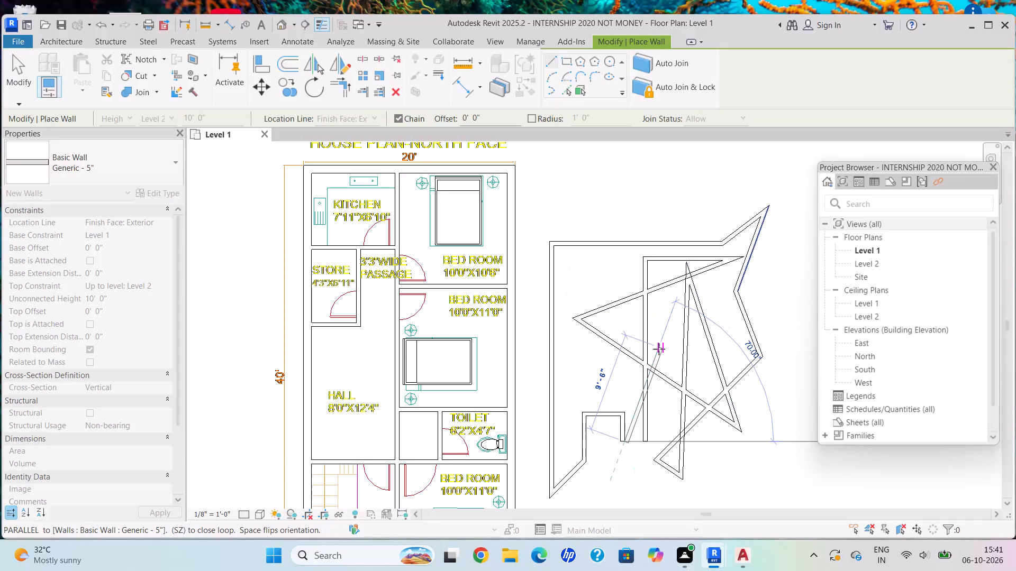
# Extend the wall chain with two diagonal segments: about 9'-9" northeast, and about 7'-4" southeast to the crossing diagonal wall.
pyautogui.click(659, 349)
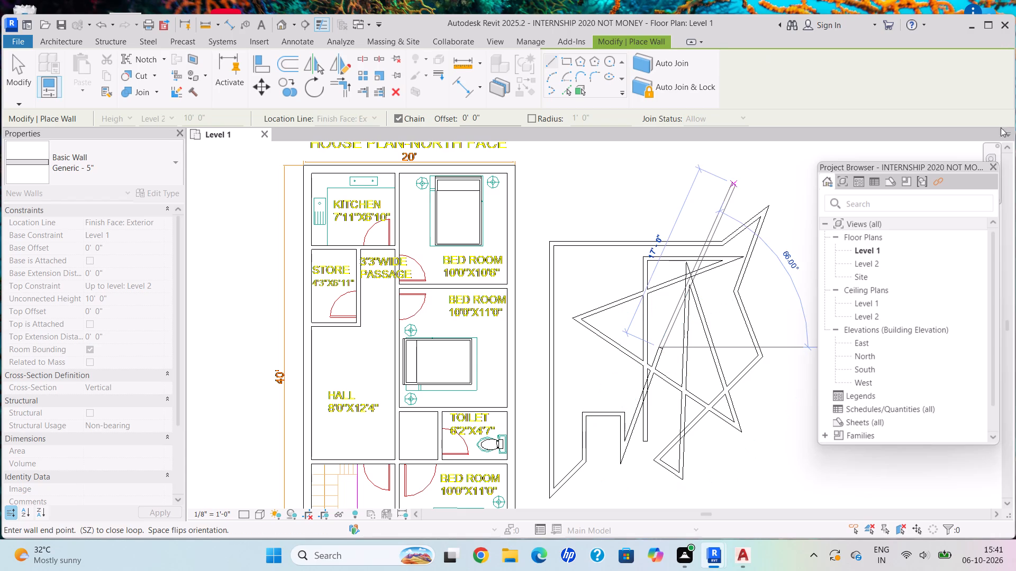
pyautogui.click(698, 413)
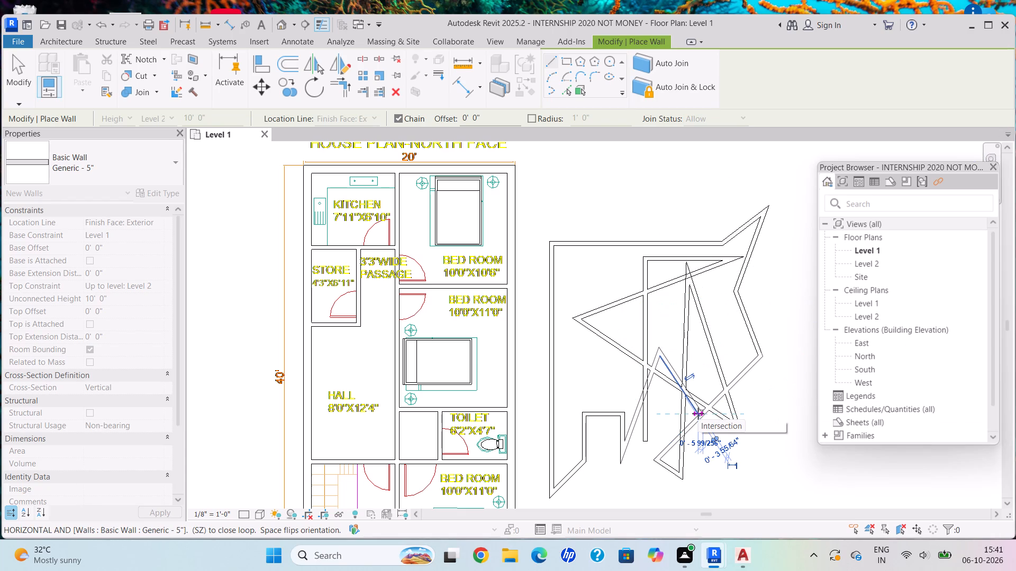
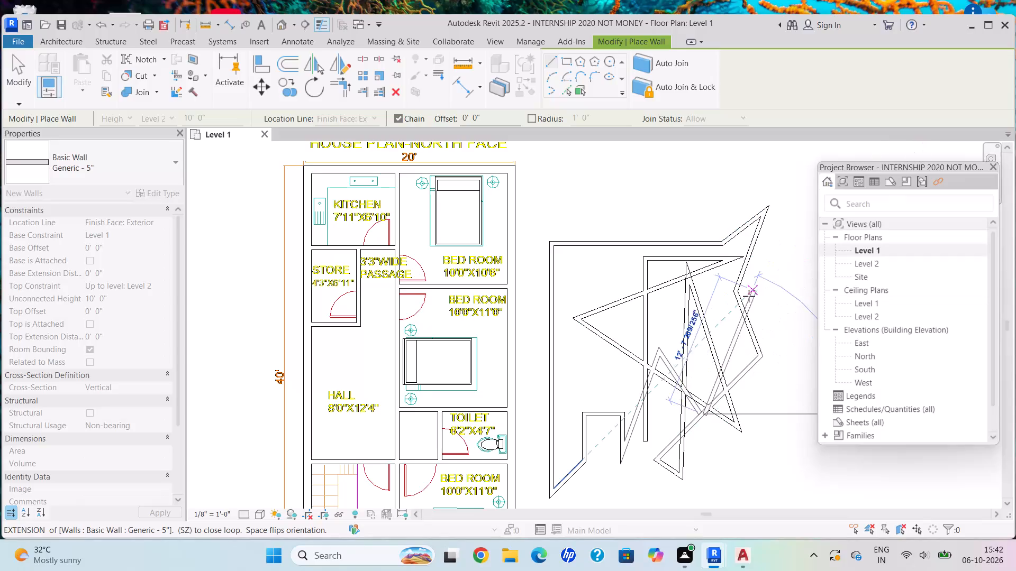
# Extend the wall chain with one steep diagonal segment running north-northwest from the crossing diagonal wall into the upper triangular area.
pyautogui.click(683, 310)
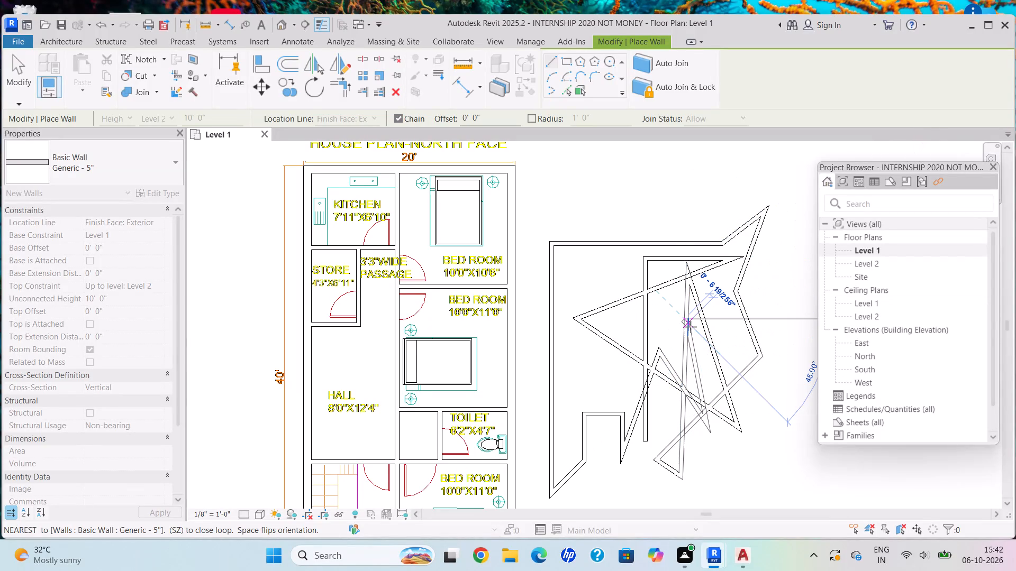
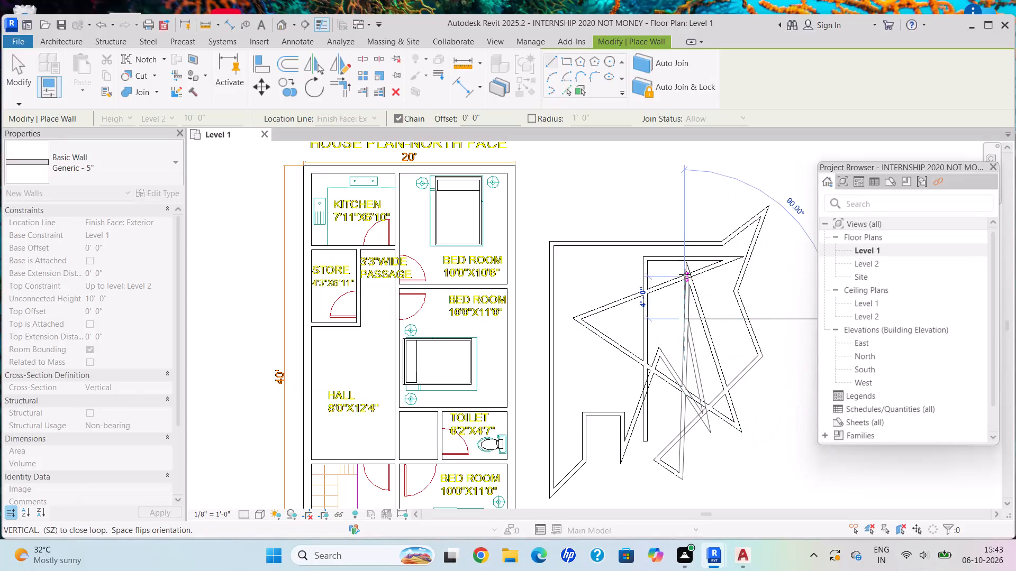
# Add a vertical wall segment about 4' long up to the crossing diagonal wall in the triangular area, unjoining the conflicting elements.
pyautogui.click(685, 274)
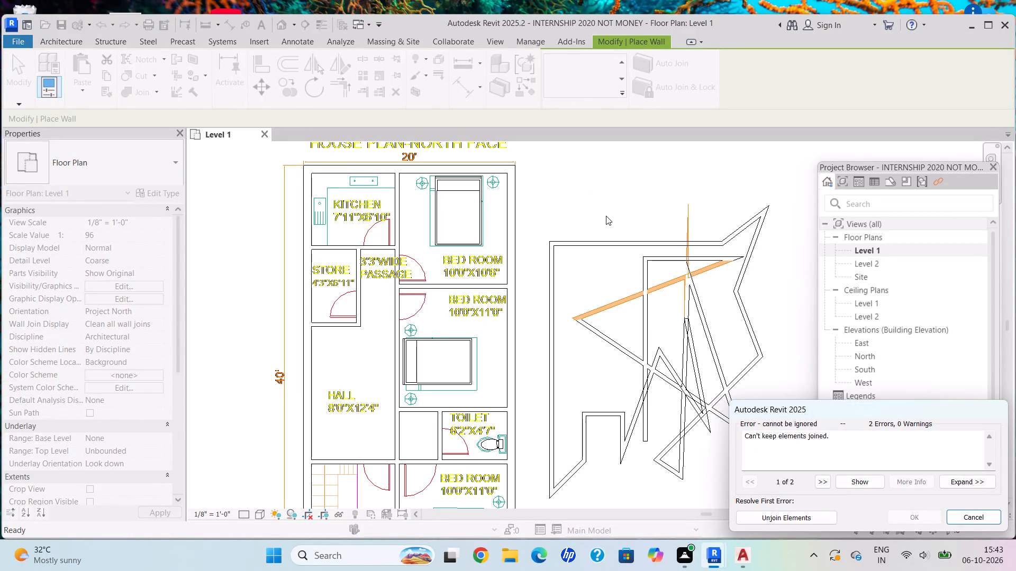
pyautogui.click(606, 216)
pyautogui.click(777, 514)
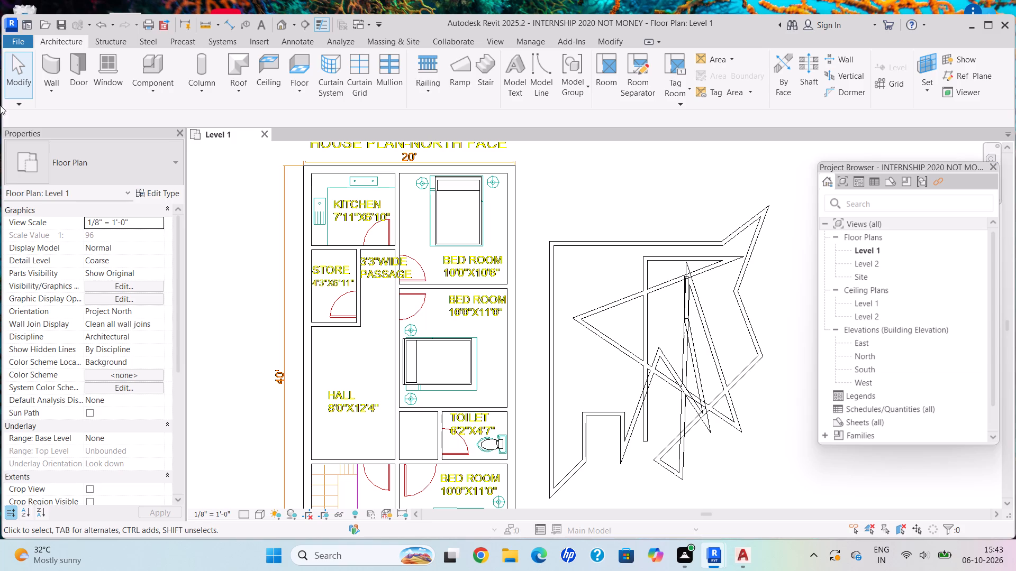
# Draw a new Generic - 5" architectural wall chain above the existing outline: an 8' slanted segment, a long east-northeast segment, and a shorter one doubling back west.
pyautogui.moveTo(59, 113); pyautogui.dragTo(70, 155)
pyautogui.click(54, 78)
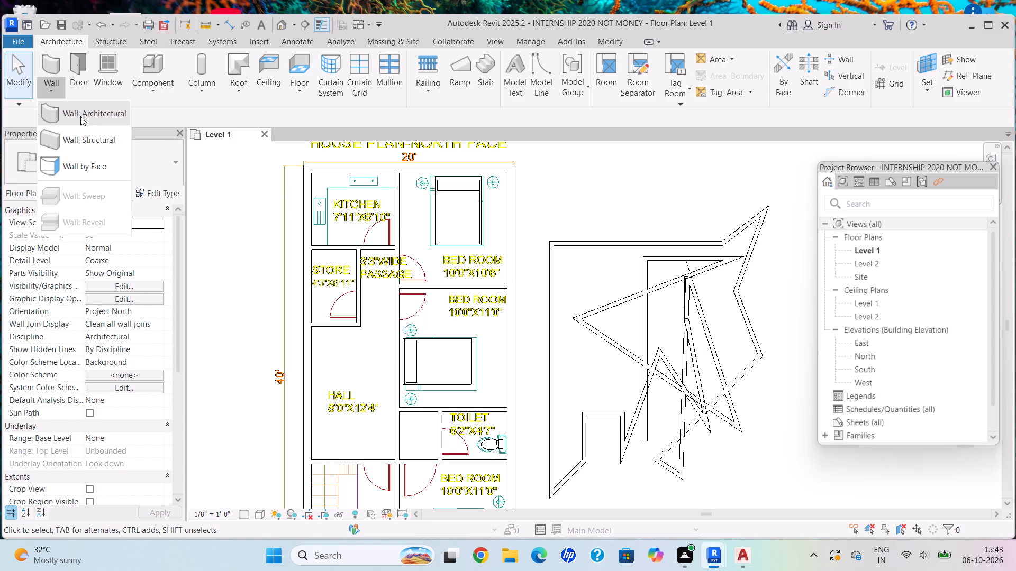
pyautogui.click(80, 116)
pyautogui.click(633, 159)
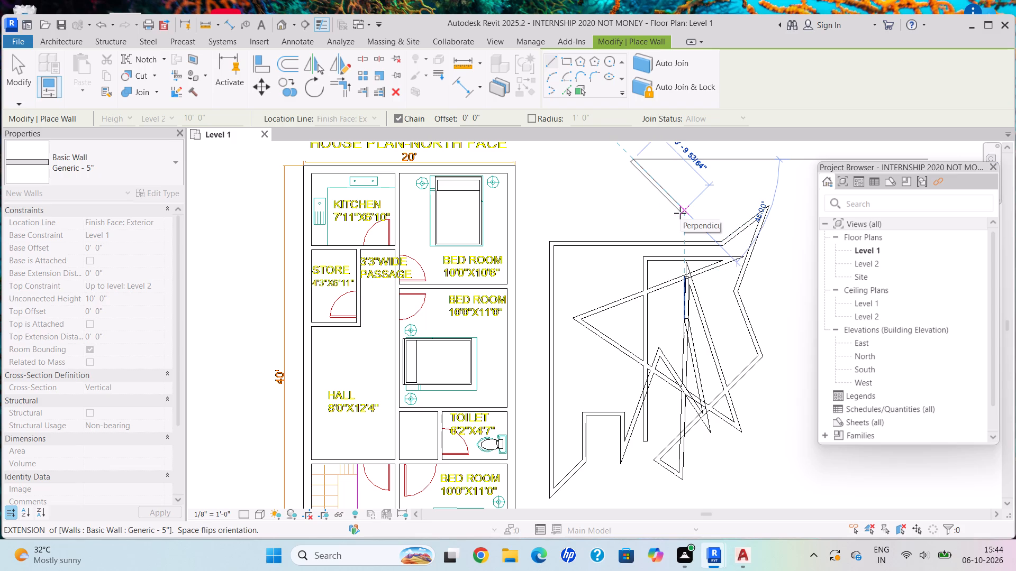
pyautogui.click(595, 234)
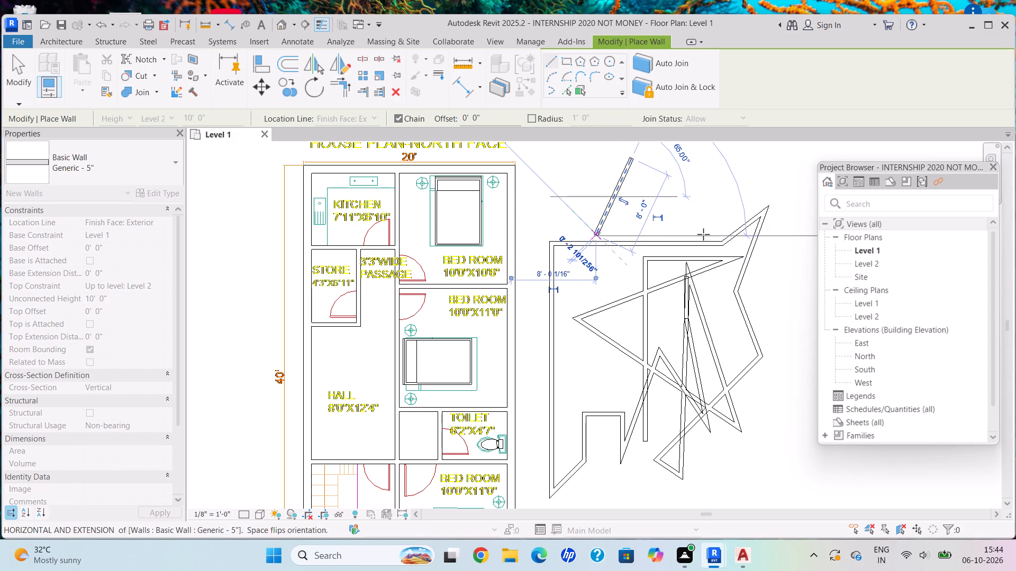
pyautogui.click(740, 190)
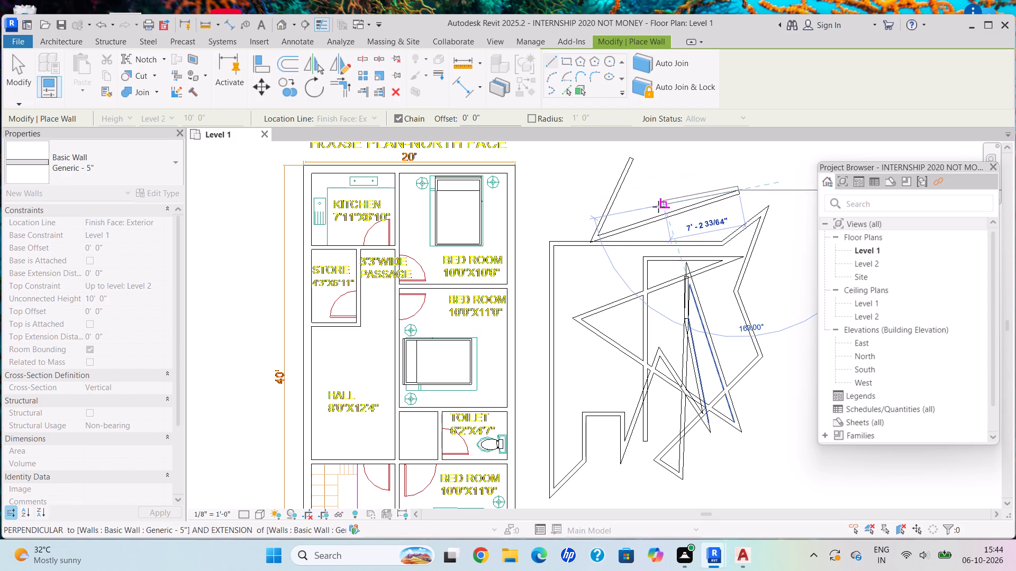
pyautogui.click(658, 207)
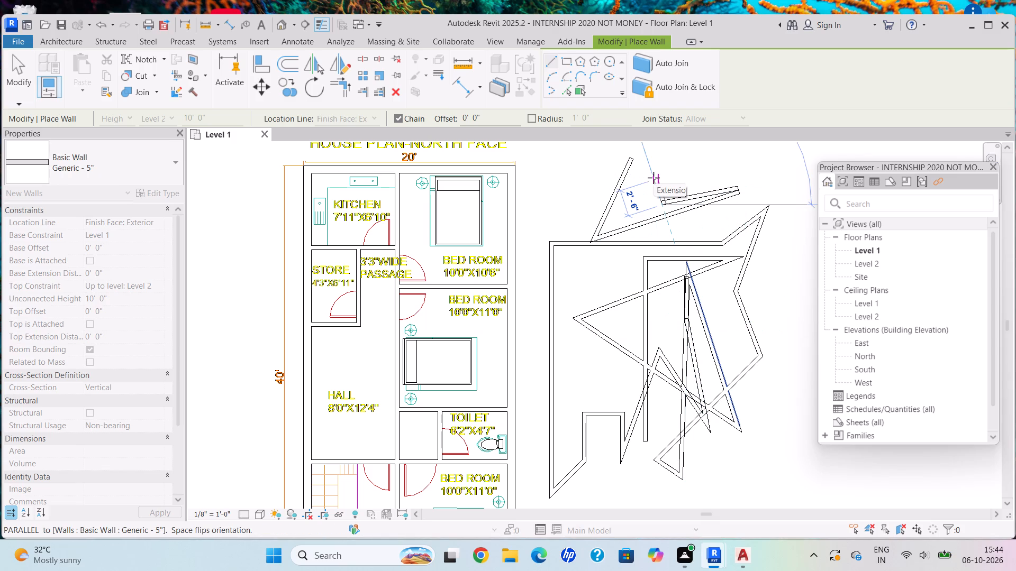
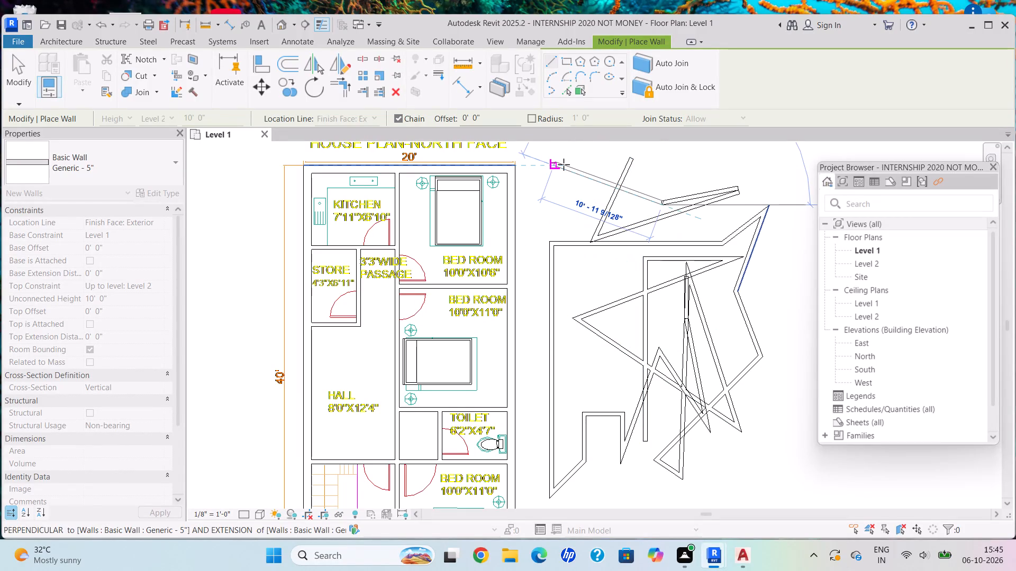
# Continue the upper wall chain with a segment about 10' 11" long running west-northwest across the slanted wall, ending level with the house plan's top edge.
pyautogui.click(564, 164)
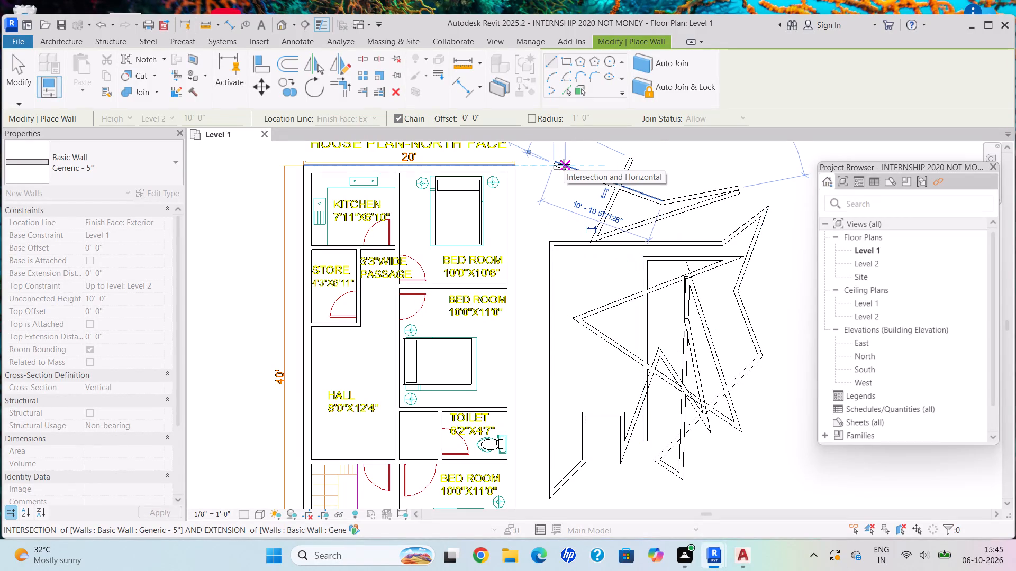
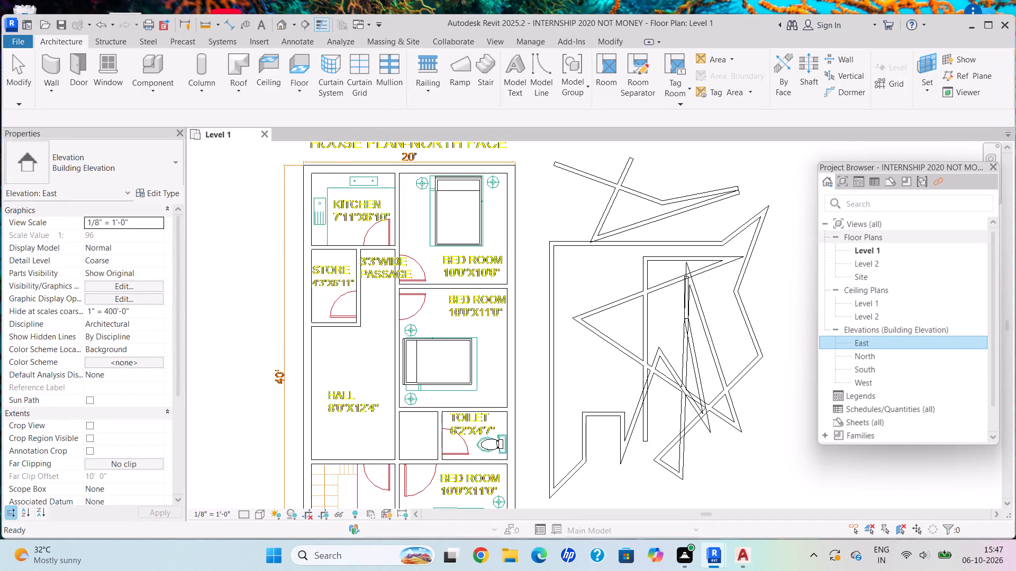
# Draw chained Generic - 5" architectural walls from the upper slanted wall's northwest end, 11' 0" straight south and about 4' 2" east.
pyautogui.click(58, 94)
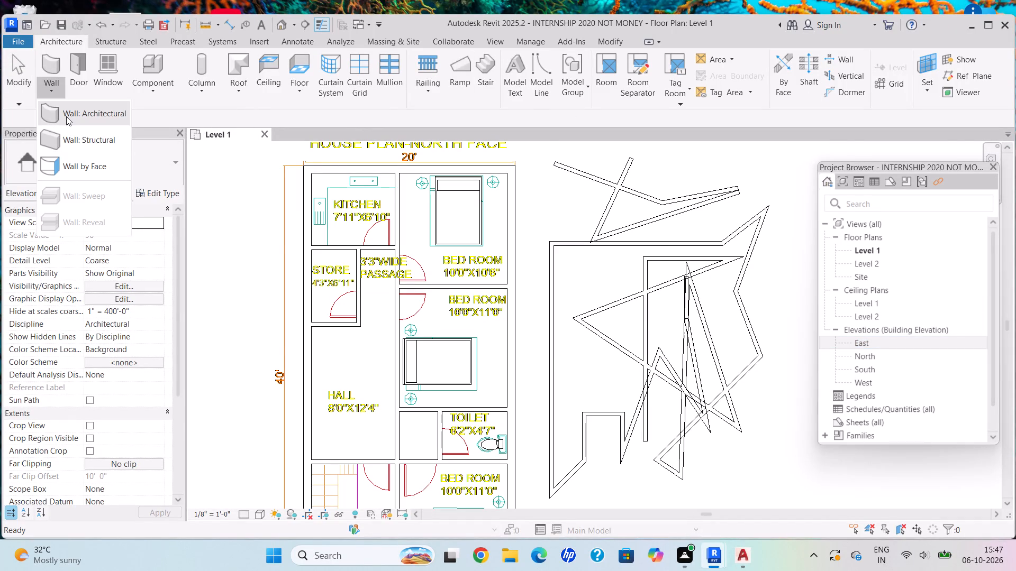
pyautogui.click(66, 116)
pyautogui.click(810, 567)
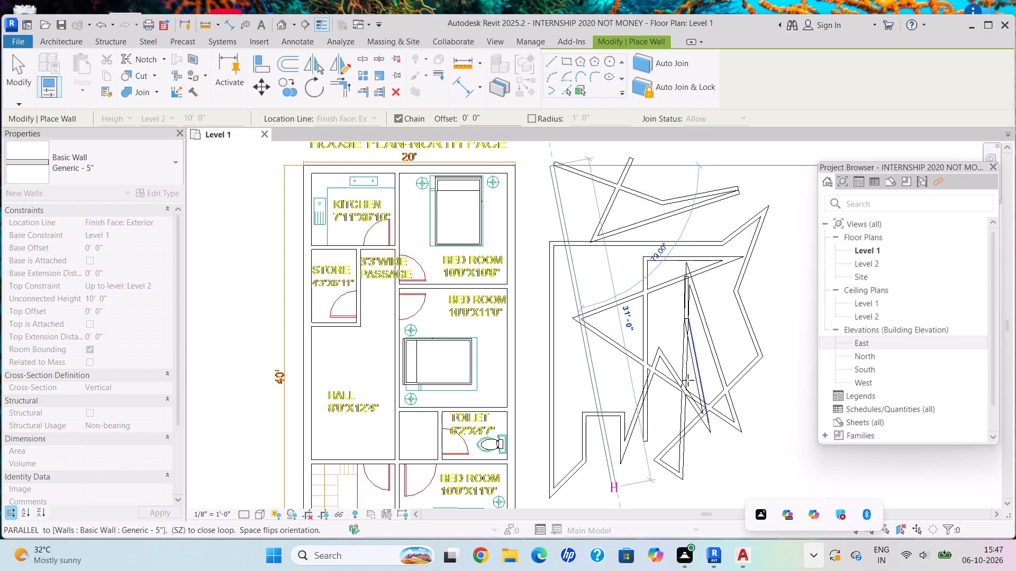
pyautogui.click(687, 380)
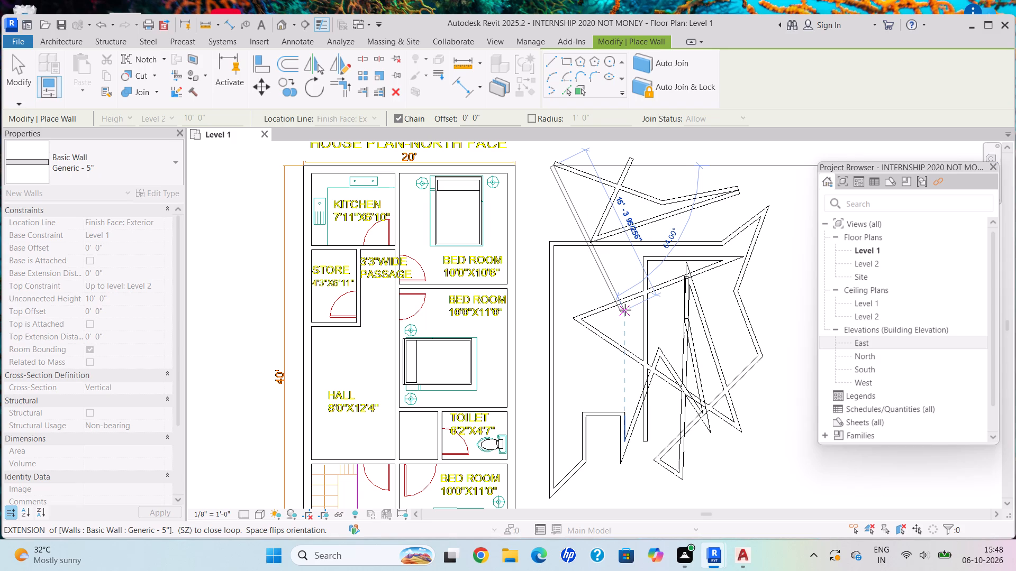
pyautogui.click(554, 284)
pyautogui.click(596, 282)
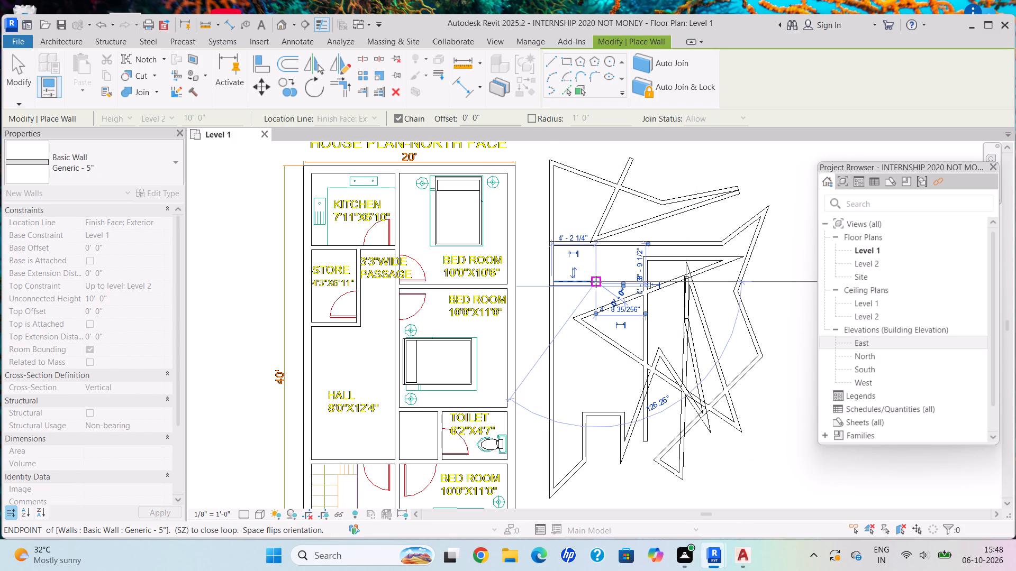
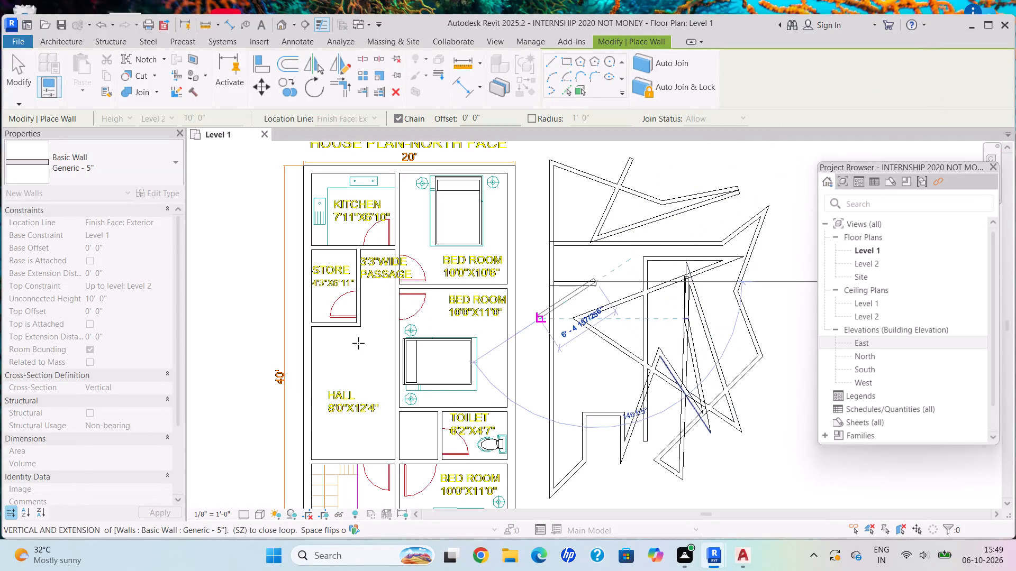
# Continue the Generic - 5" wall chain about 8' 9" south-southwest at 75° from the short east-running wall's end.
pyautogui.click(573, 373)
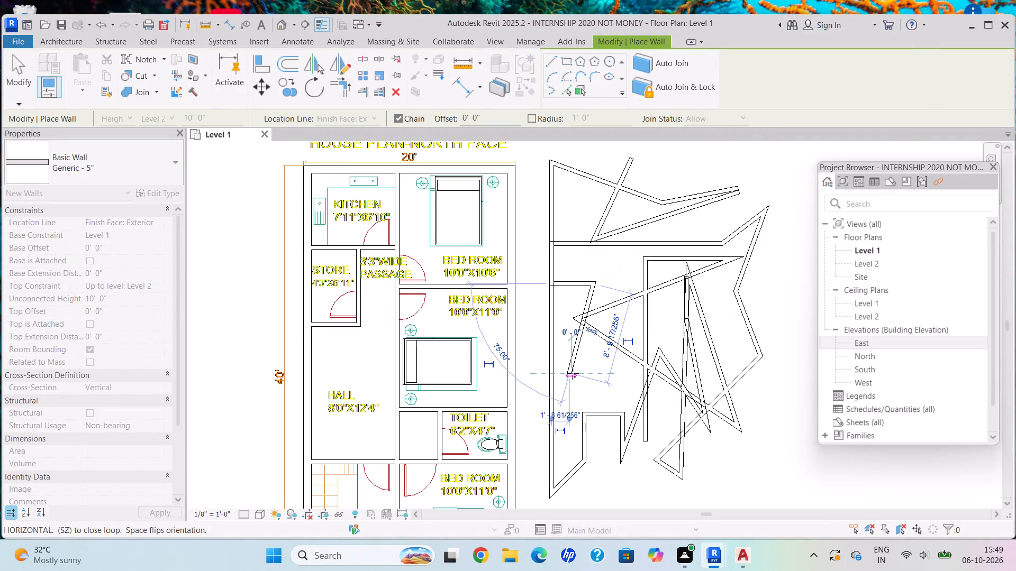
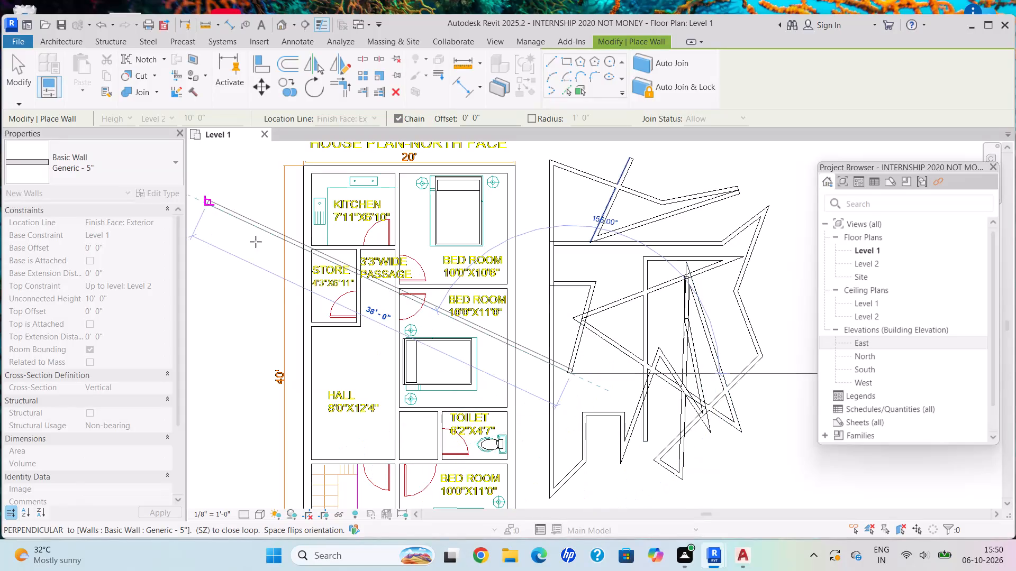
# Continue the Generic - 5" wall chain with a short segment east-northeast from the last endpoint to the nearby long diagonal wall.
pyautogui.click(624, 357)
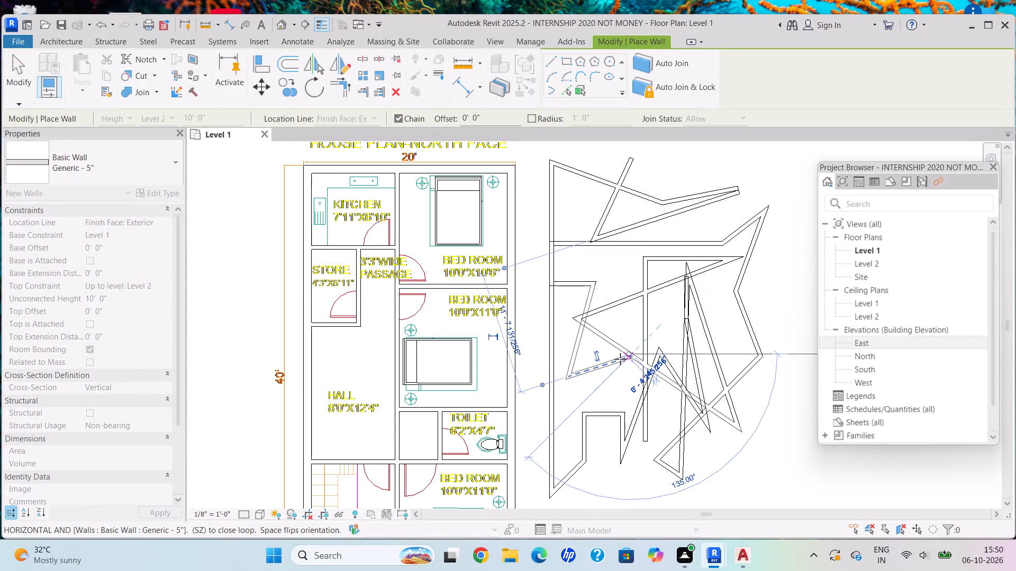
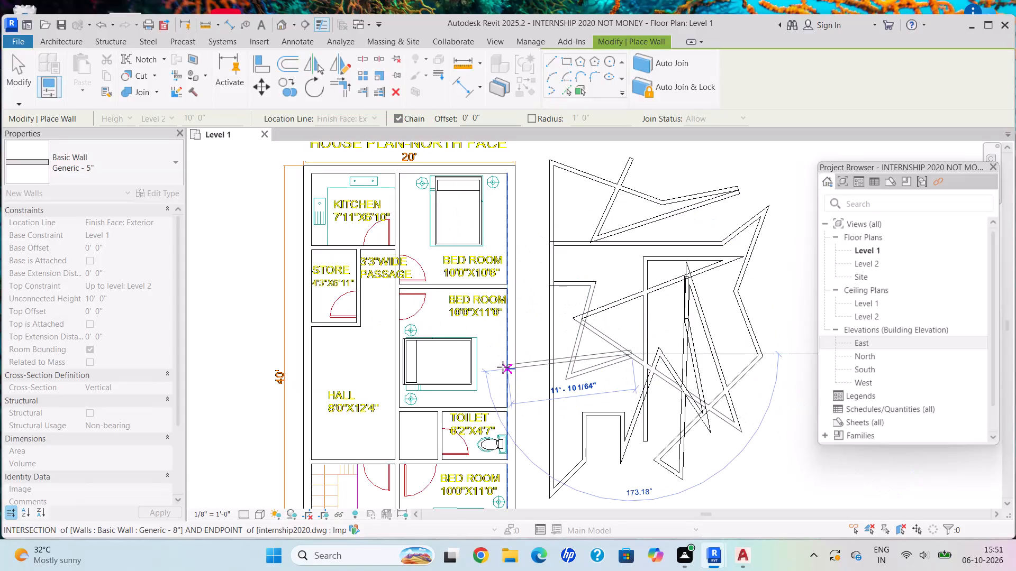
# Continue the Generic - 5" wall chain with a diagonal segment about 6'-5" long southwest to the top of the small U-shaped wall run.
pyautogui.click(578, 406)
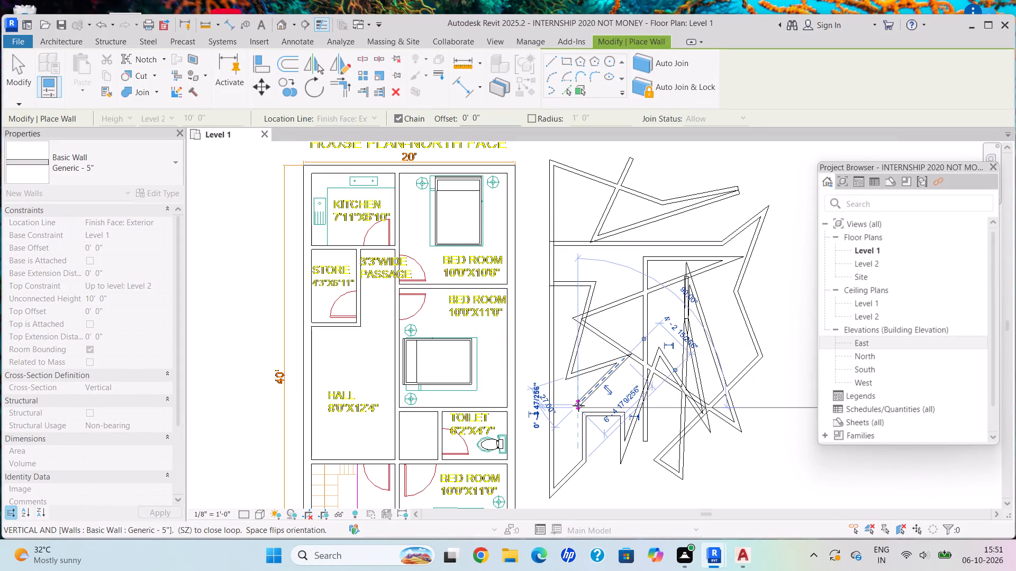
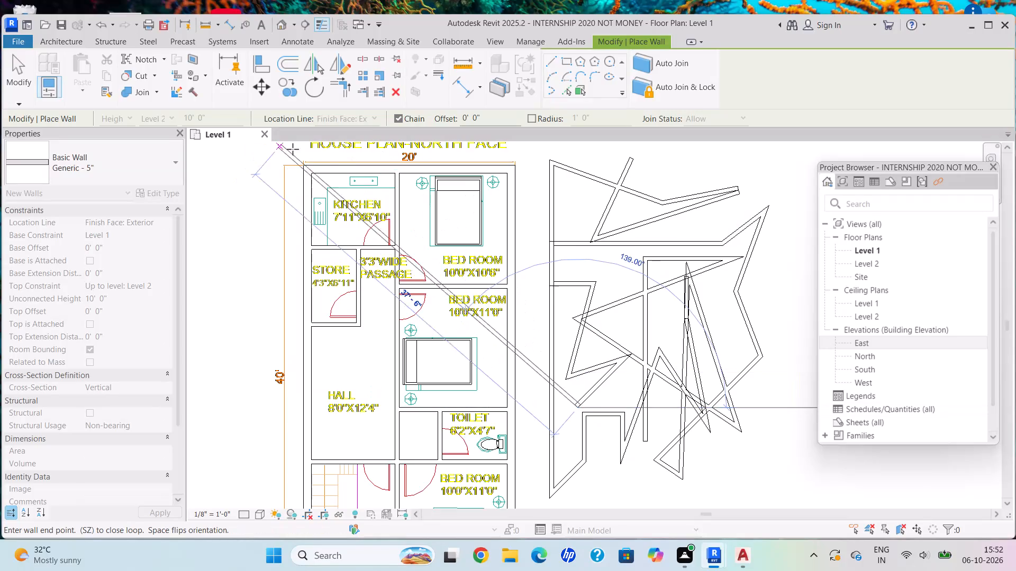
# Continue the Generic - 5" wall chain with a steep diagonal segment about 19'-3" long northeast, ending just below the upper slanted walls.
pyautogui.click(640, 216)
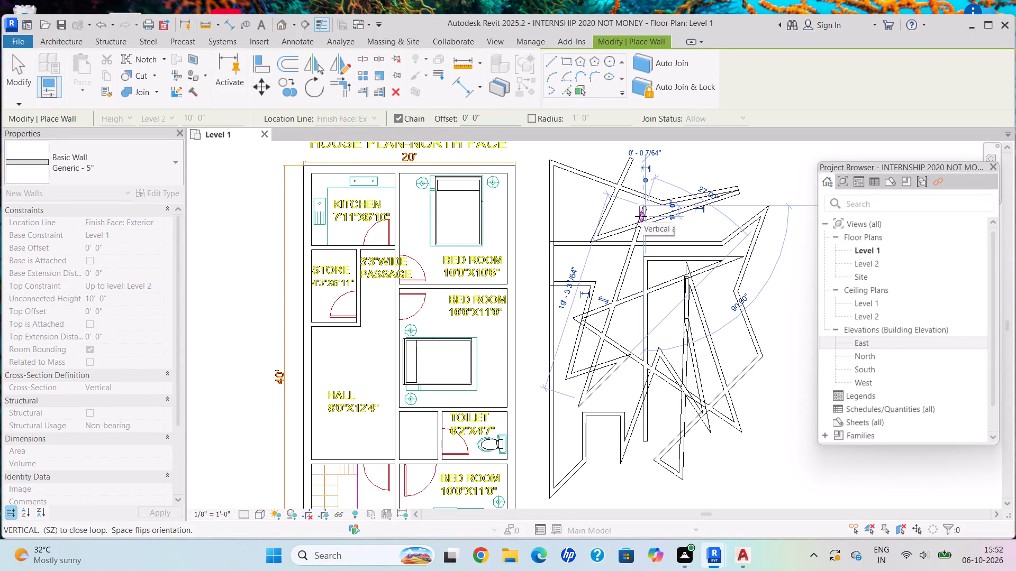
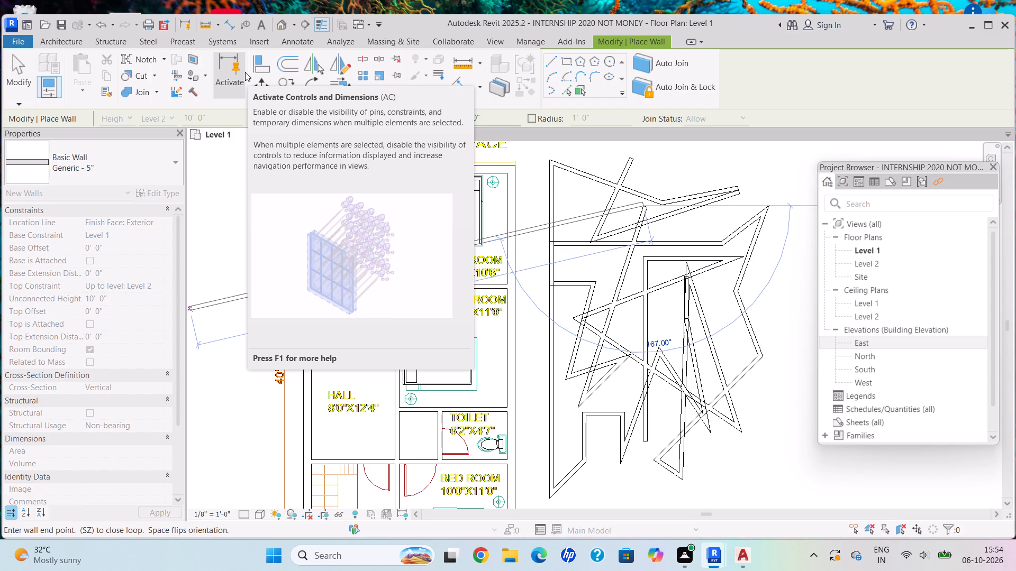
# Continue the Generic - 5" wall chain west into the Store room, back to the upper slanted walls, southeast about 11'-4", and further southeast.
pyautogui.moveTo(323, 294); pyautogui.dragTo(357, 344)
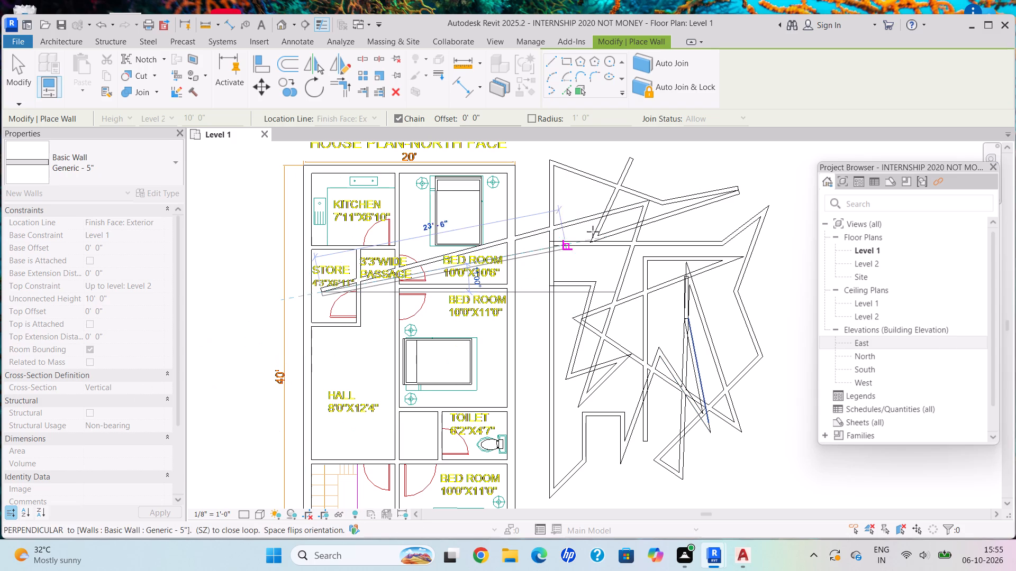
pyautogui.click(629, 240)
pyautogui.click(725, 318)
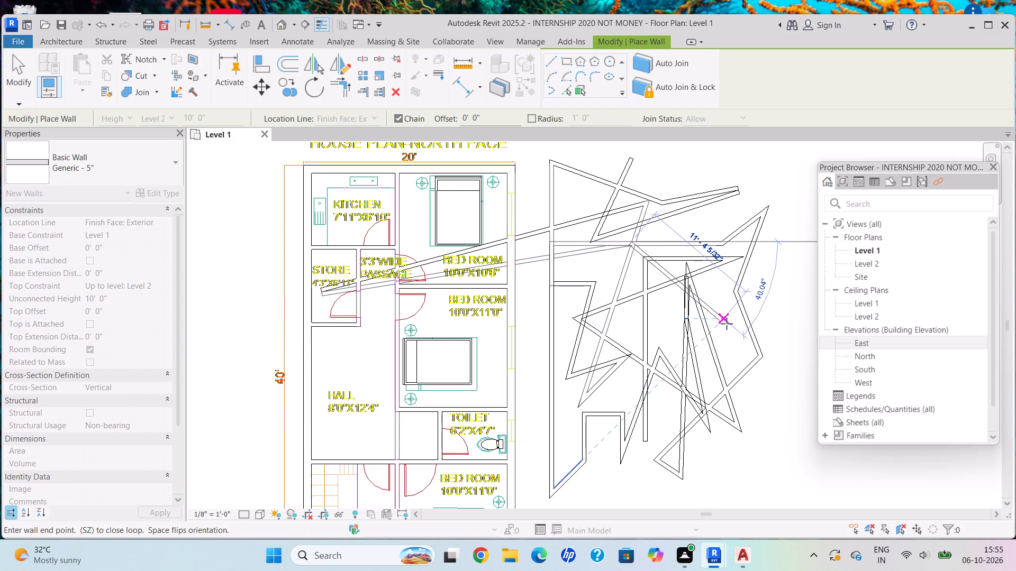
pyautogui.click(784, 459)
# Continue the wall chain with a southwest diagonal ending below the zigzag walls, doubling back northeast to a point east of them.
pyautogui.scroll(-2, 769, 402)
pyautogui.moveTo(734, 376); pyautogui.dragTo(577, 252, button='middle')
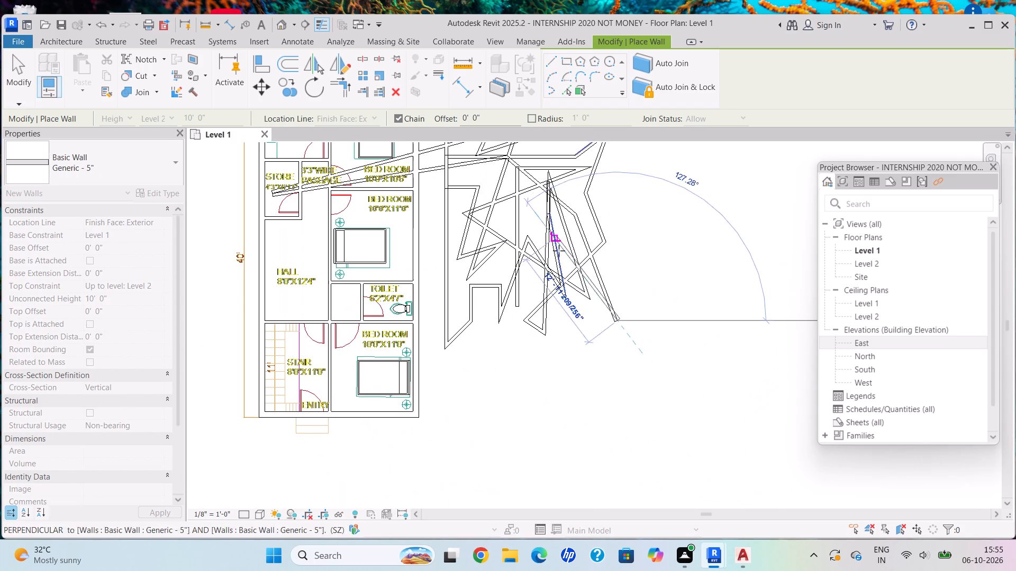
pyautogui.click(538, 405)
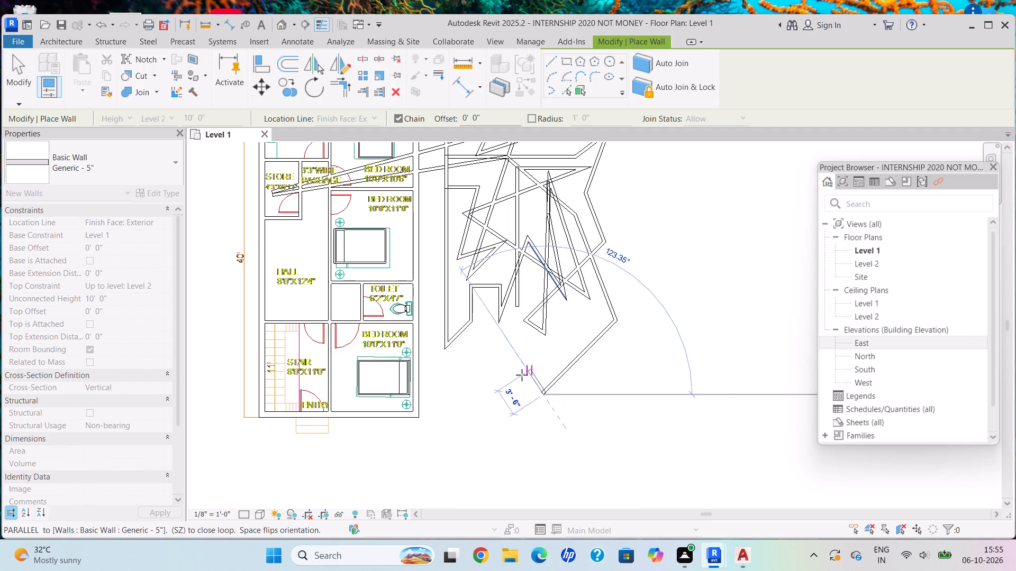
pyautogui.click(673, 262)
# Add five walls: about 7'-7" north-northwest, southeast, south-southeast, southwest, and about 7'-3" southeast, forming an open loop east of the zigzag.
pyautogui.click(657, 207)
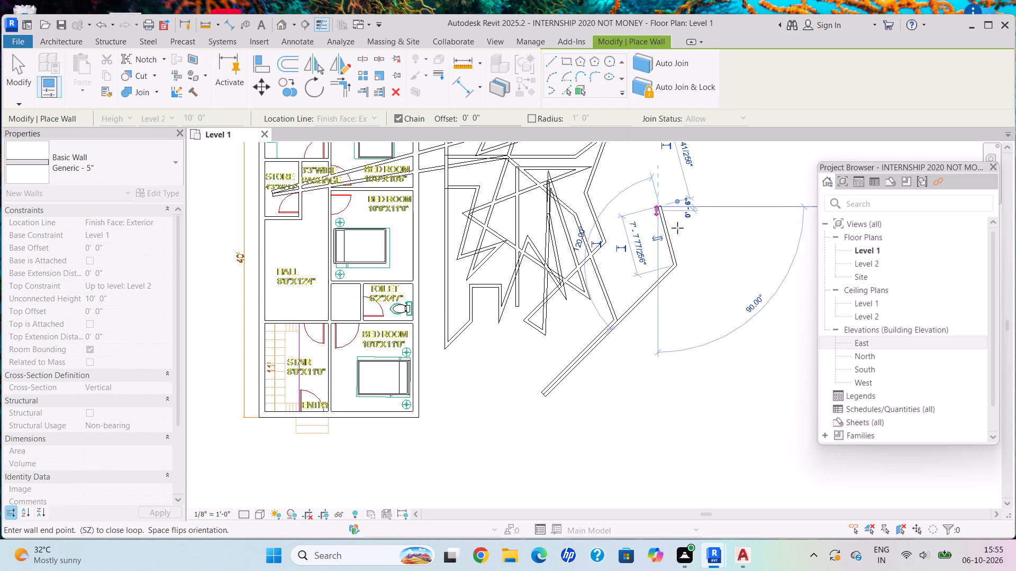
pyautogui.click(700, 241)
pyautogui.click(719, 315)
pyautogui.click(654, 361)
pyautogui.click(694, 395)
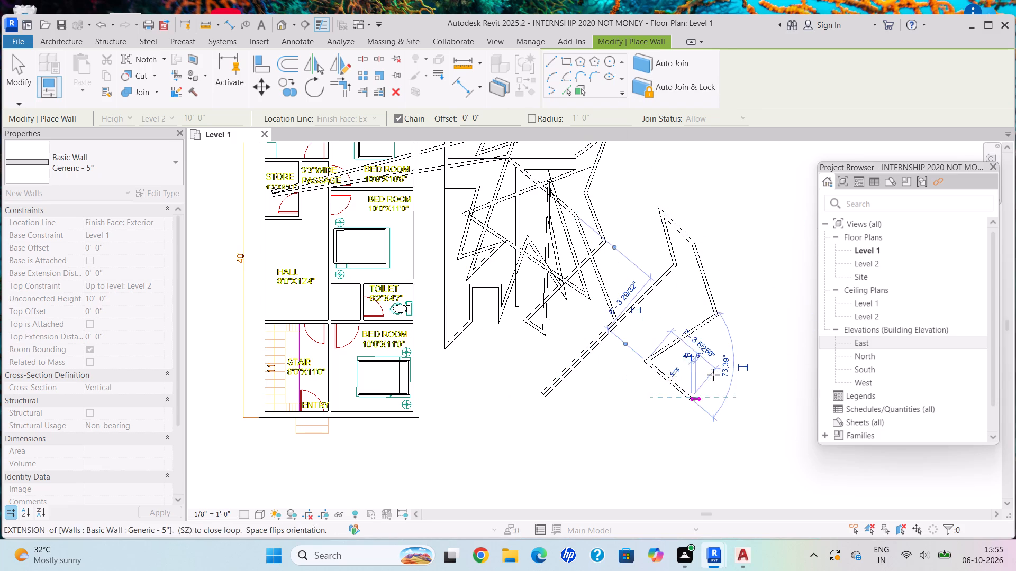
# Wrap the wall chain counterclockwise around the open loop's outside with five segments, ending northwest of its upper tip.
pyautogui.click(718, 362)
pyautogui.click(729, 314)
pyautogui.click(713, 217)
pyautogui.click(685, 189)
pyautogui.click(633, 194)
# Run the wall chain south and southwest across the long diagonal, turning southeast below it and ending with an eastward segment about 7'-2" long.
pyautogui.moveTo(622, 241); pyautogui.dragTo(623, 247)
pyautogui.click(633, 279)
pyautogui.moveTo(623, 289); pyautogui.dragTo(619, 296)
pyautogui.moveTo(571, 341); pyautogui.dragTo(567, 346)
pyautogui.moveTo(503, 390); pyautogui.dragTo(509, 396)
pyautogui.click(538, 458)
pyautogui.click(603, 447)
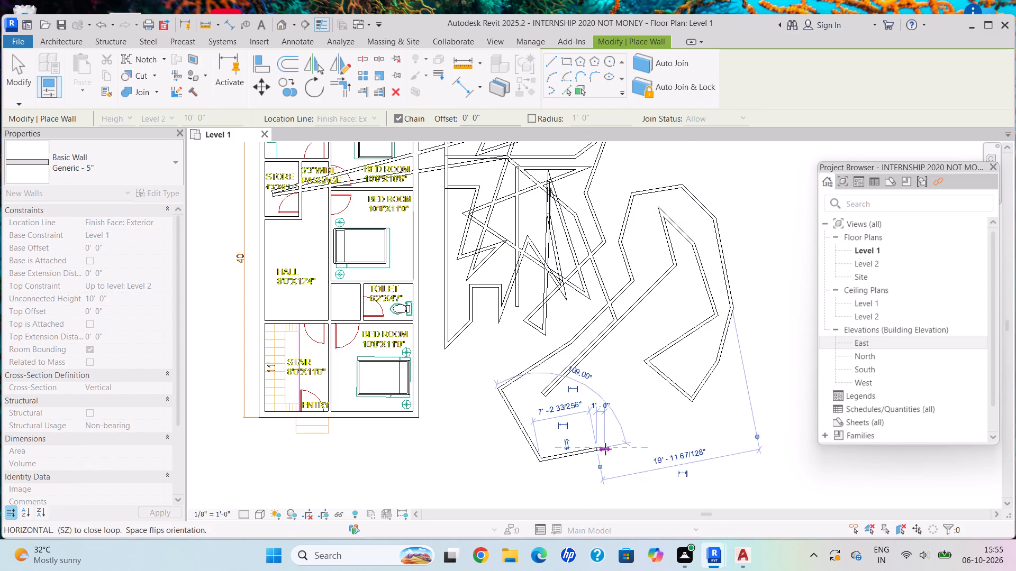
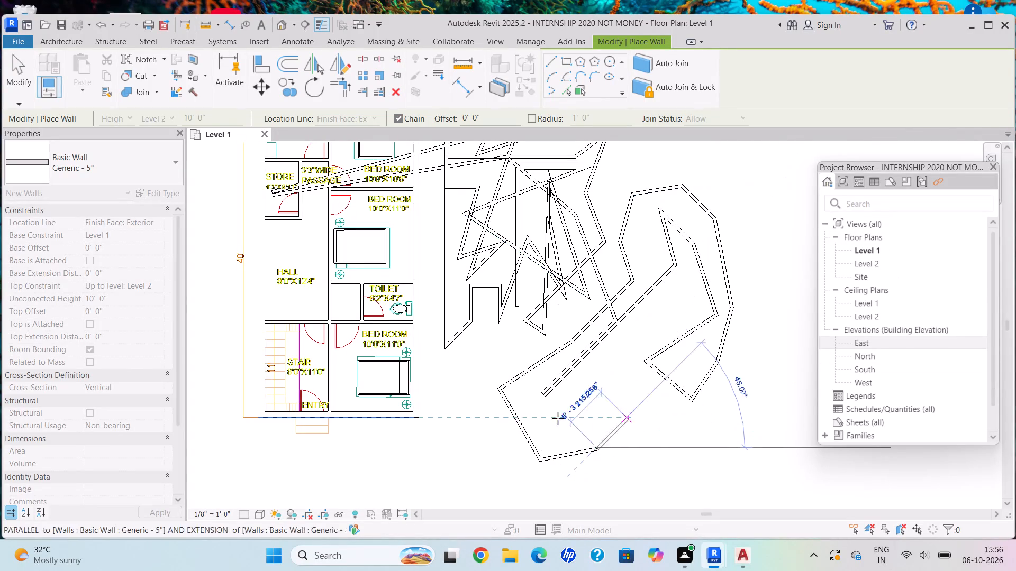
# Continue the wall chain about 5'-4" northeast at 45°, turning north-northwest about 10'-0" to meet the long diagonal wall.
pyautogui.click(631, 417)
pyautogui.click(593, 346)
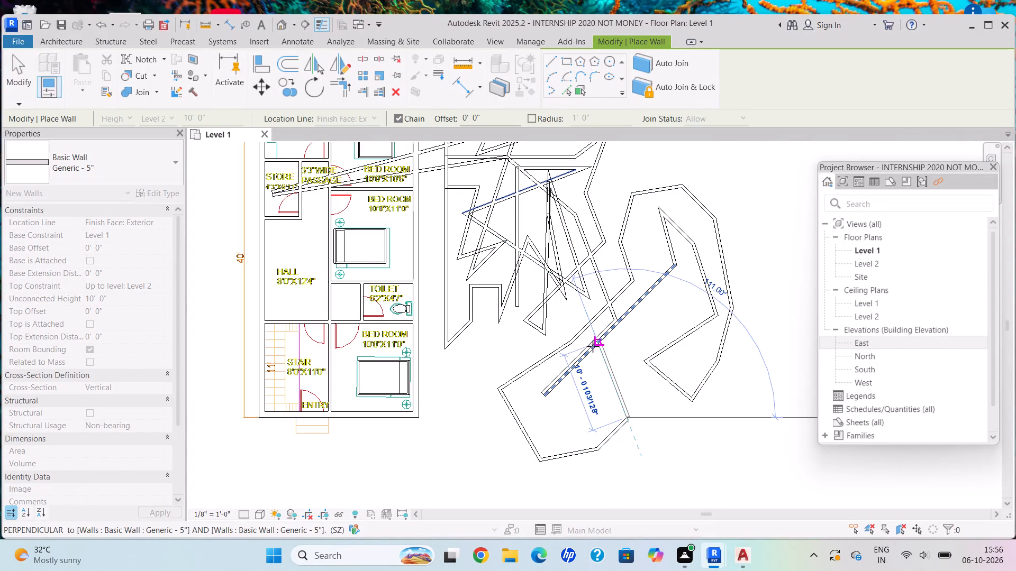
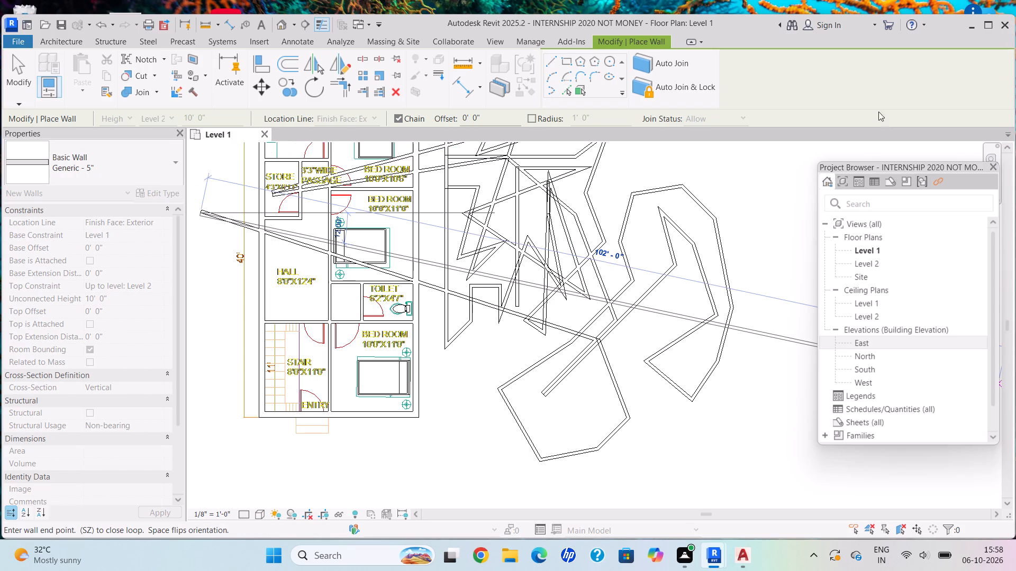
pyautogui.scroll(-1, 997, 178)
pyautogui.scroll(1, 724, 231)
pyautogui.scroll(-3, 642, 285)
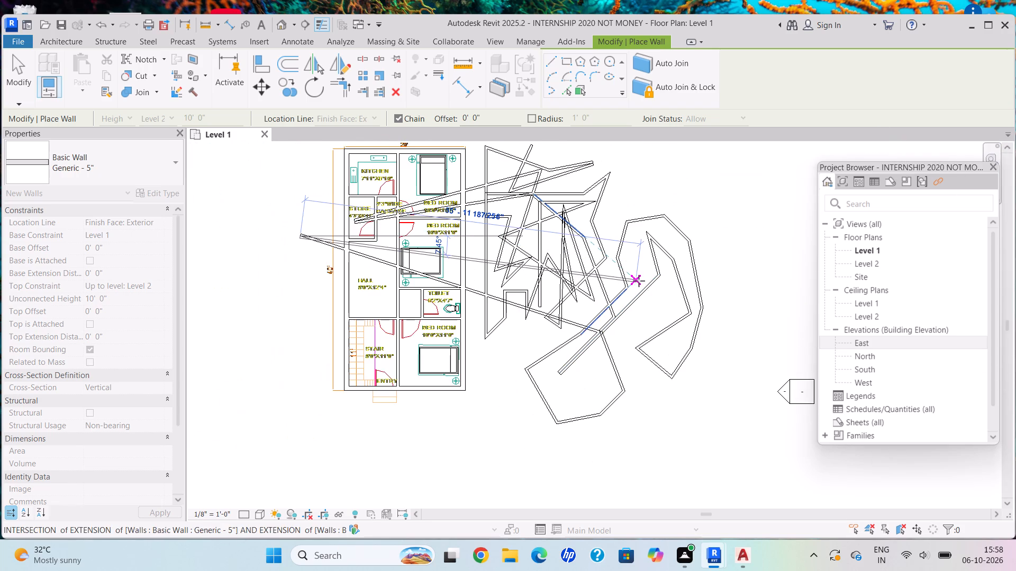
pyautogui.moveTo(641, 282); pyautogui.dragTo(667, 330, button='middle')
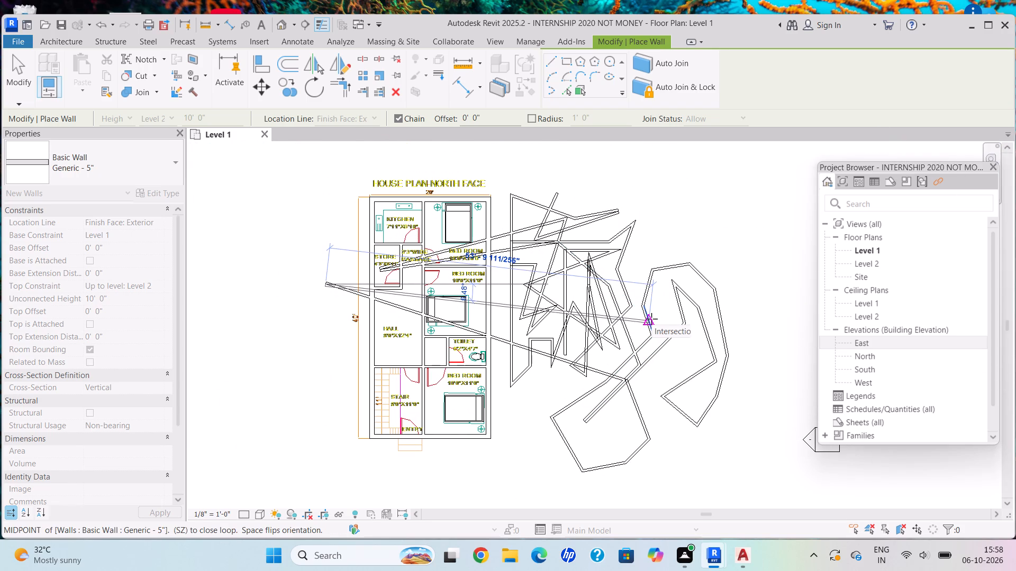
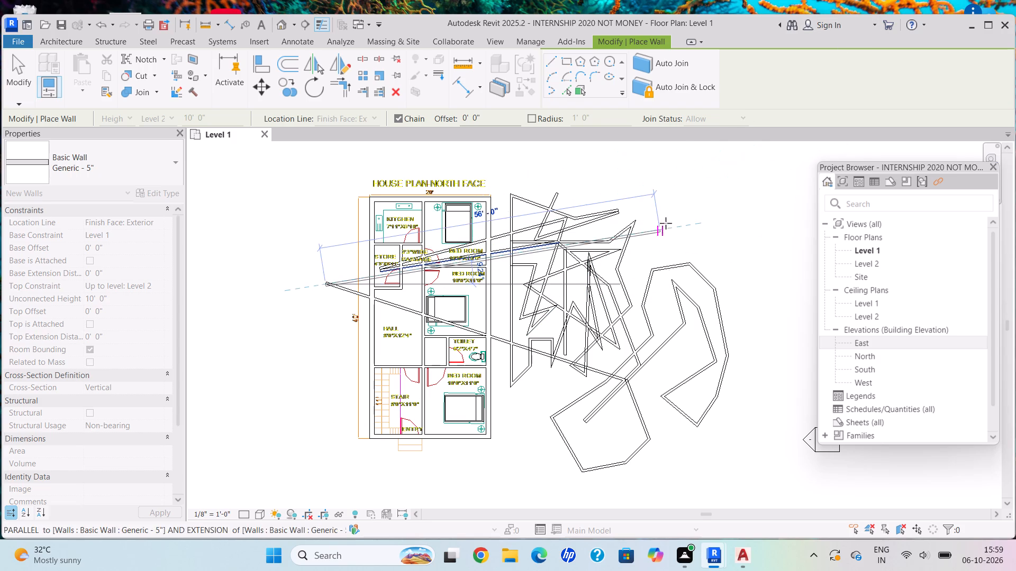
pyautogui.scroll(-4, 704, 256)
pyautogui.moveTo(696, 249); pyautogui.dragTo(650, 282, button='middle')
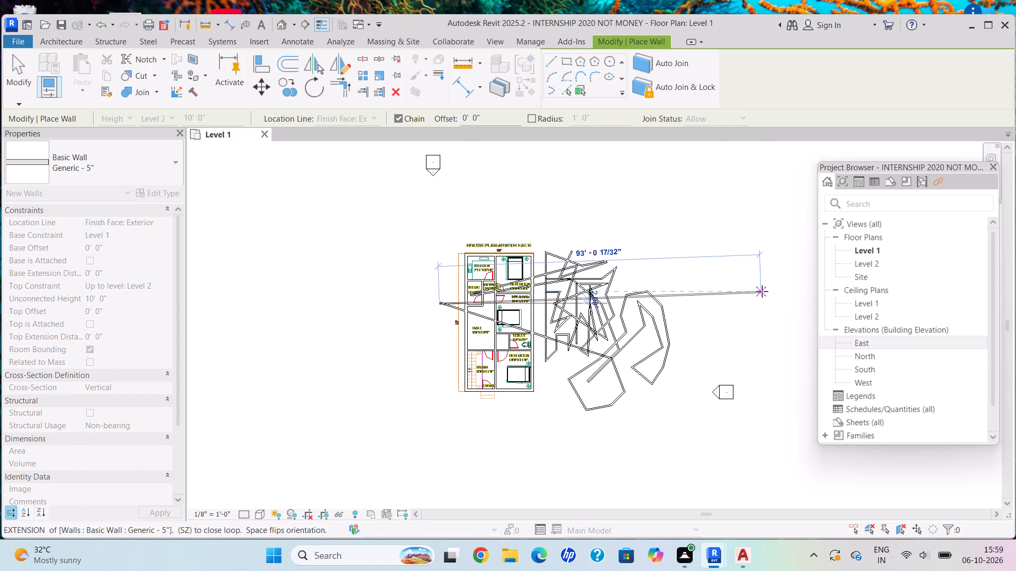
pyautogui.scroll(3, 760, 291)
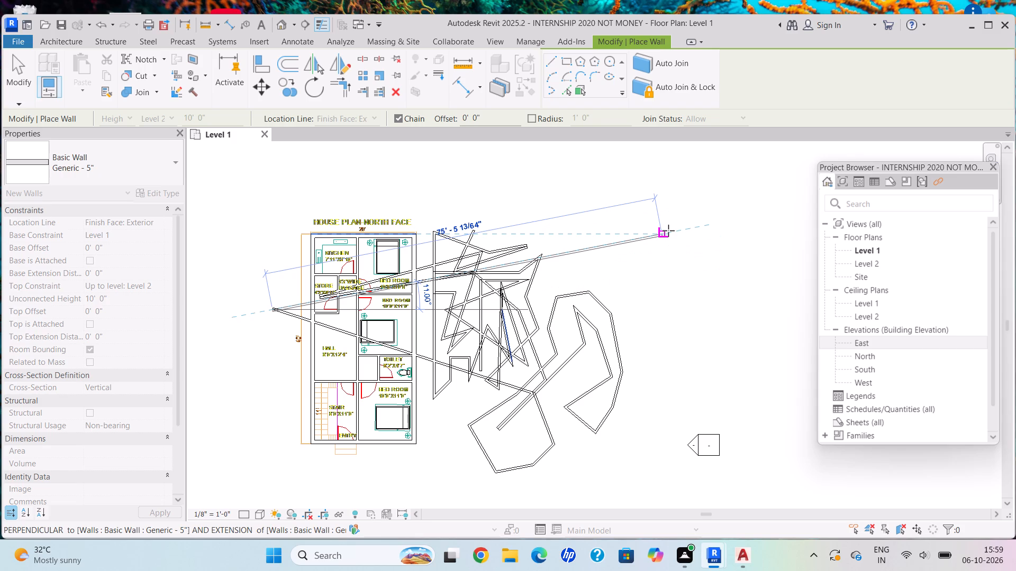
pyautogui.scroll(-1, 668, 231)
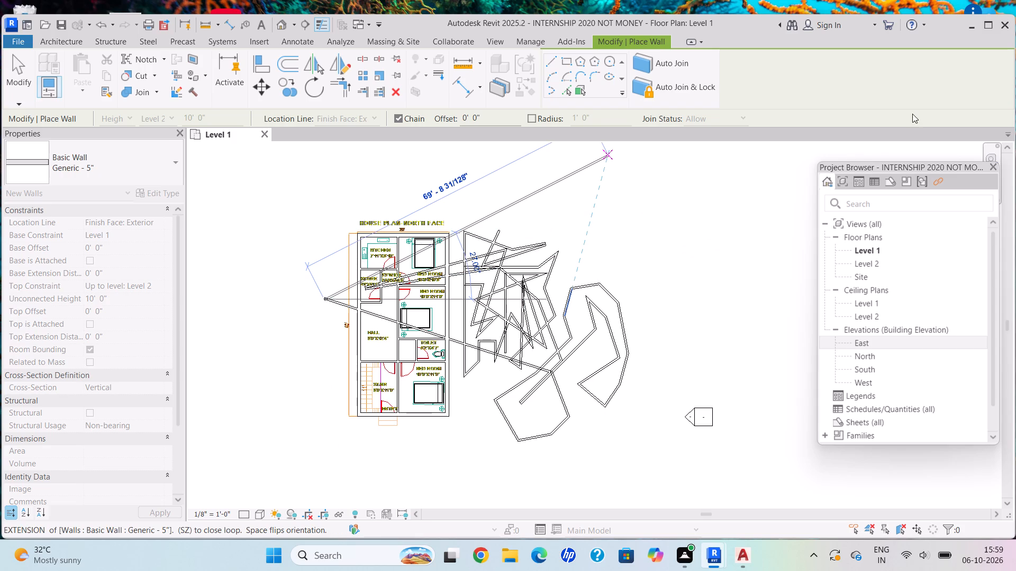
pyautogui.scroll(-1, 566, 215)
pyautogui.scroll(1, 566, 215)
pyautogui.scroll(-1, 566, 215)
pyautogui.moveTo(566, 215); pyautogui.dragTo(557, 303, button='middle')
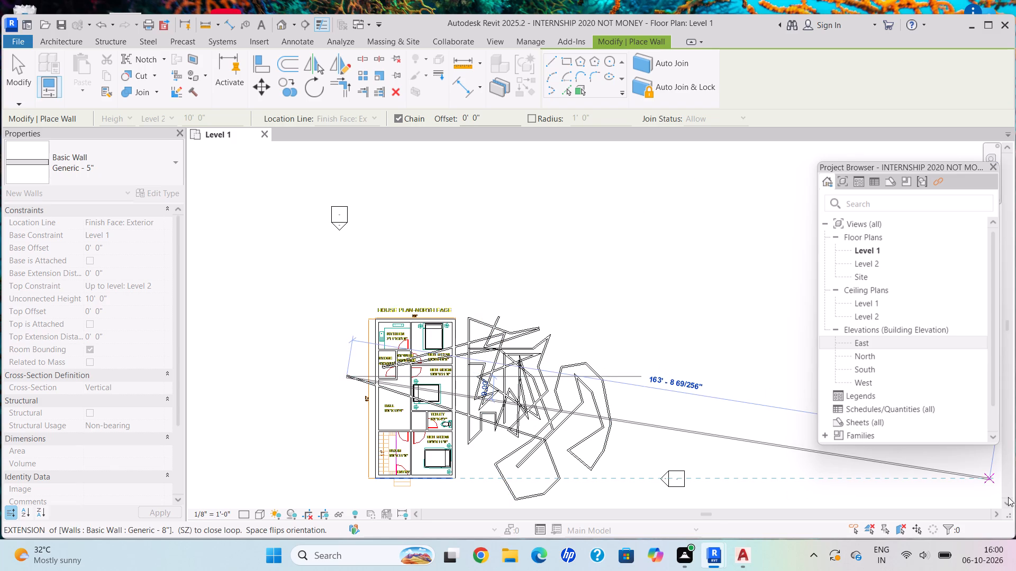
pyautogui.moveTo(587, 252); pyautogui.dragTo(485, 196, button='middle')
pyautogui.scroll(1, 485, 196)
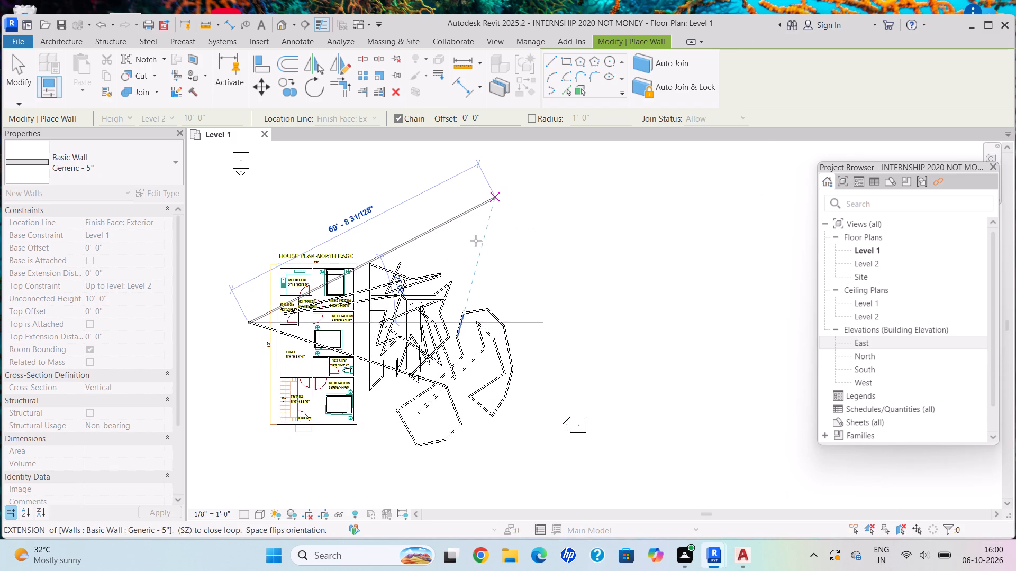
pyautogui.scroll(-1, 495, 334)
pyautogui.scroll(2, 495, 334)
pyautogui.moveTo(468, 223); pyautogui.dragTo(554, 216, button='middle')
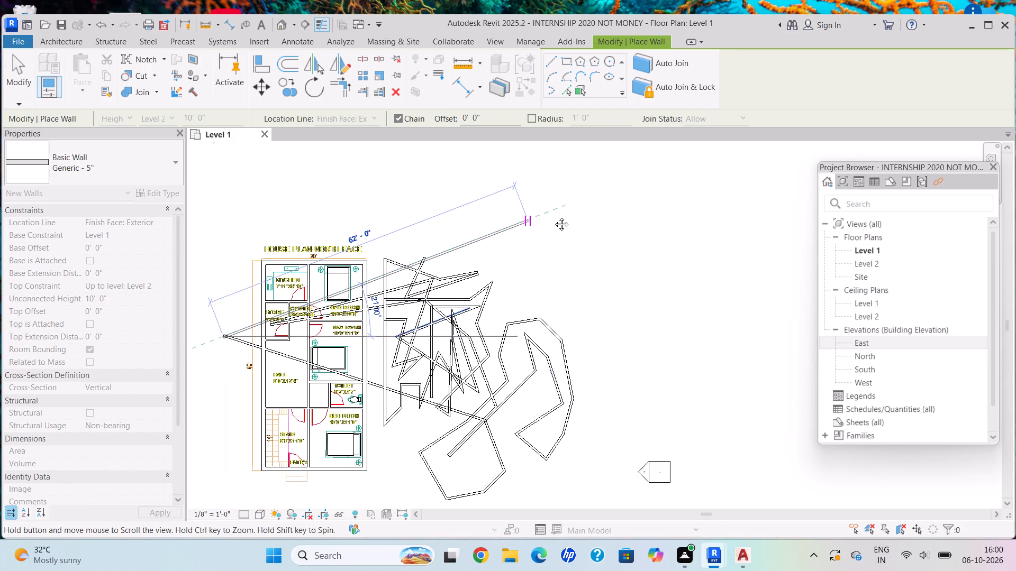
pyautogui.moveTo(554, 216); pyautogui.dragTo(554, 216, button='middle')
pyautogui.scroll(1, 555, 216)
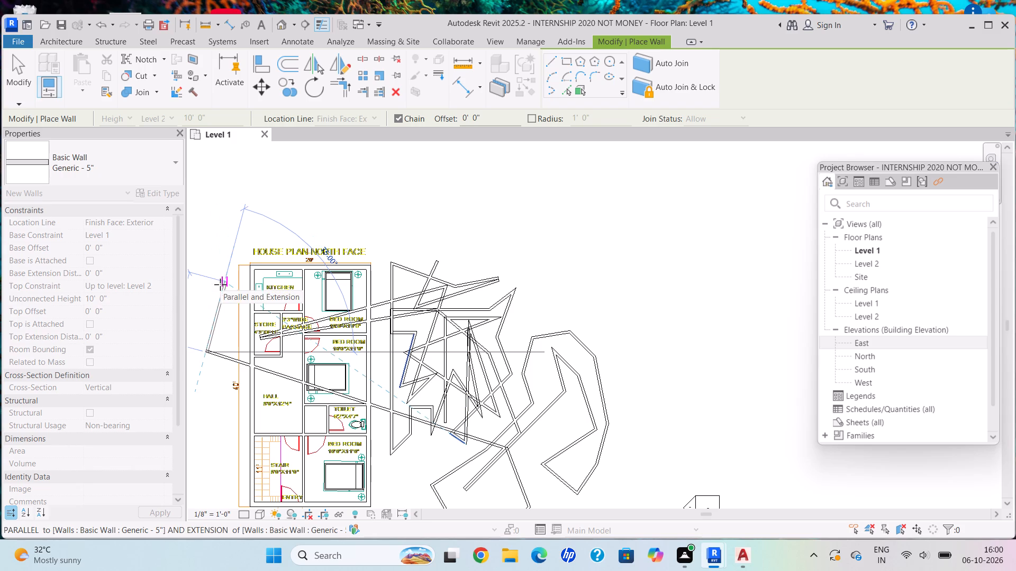
# End the chained wall placement without adding another segment.
pyautogui.press('Escape')
pyautogui.press('Escape')
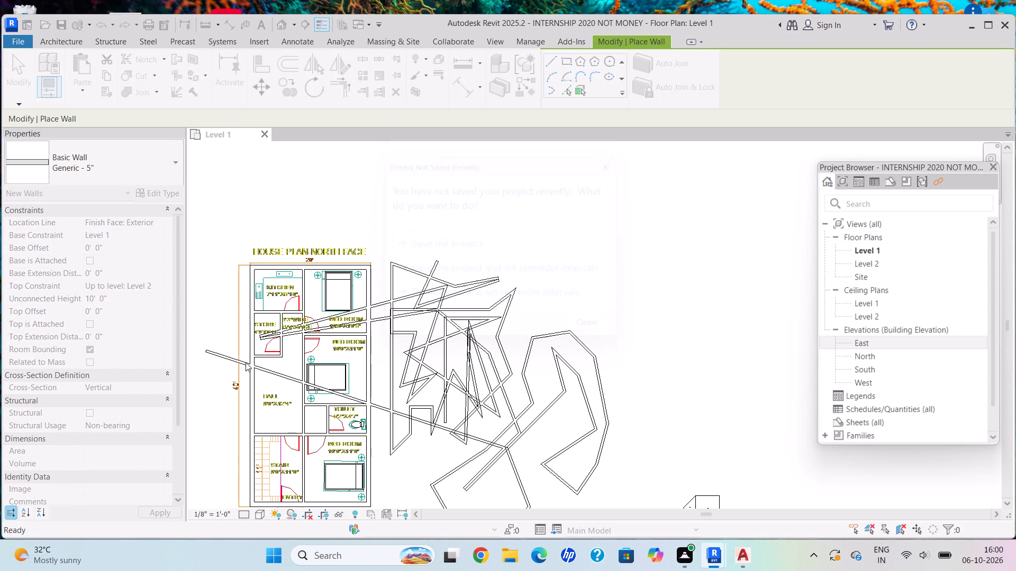
pyautogui.press('Escape')
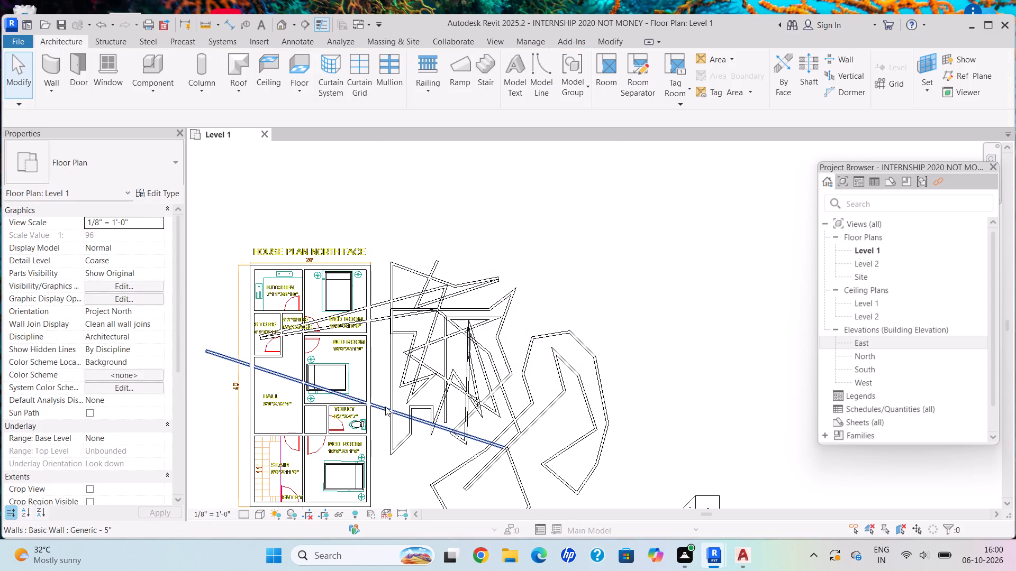
# Delete the three long stray Generic - 5" walls that cross over the house plan.
pyautogui.click(385, 407)
pyautogui.press('Delete')
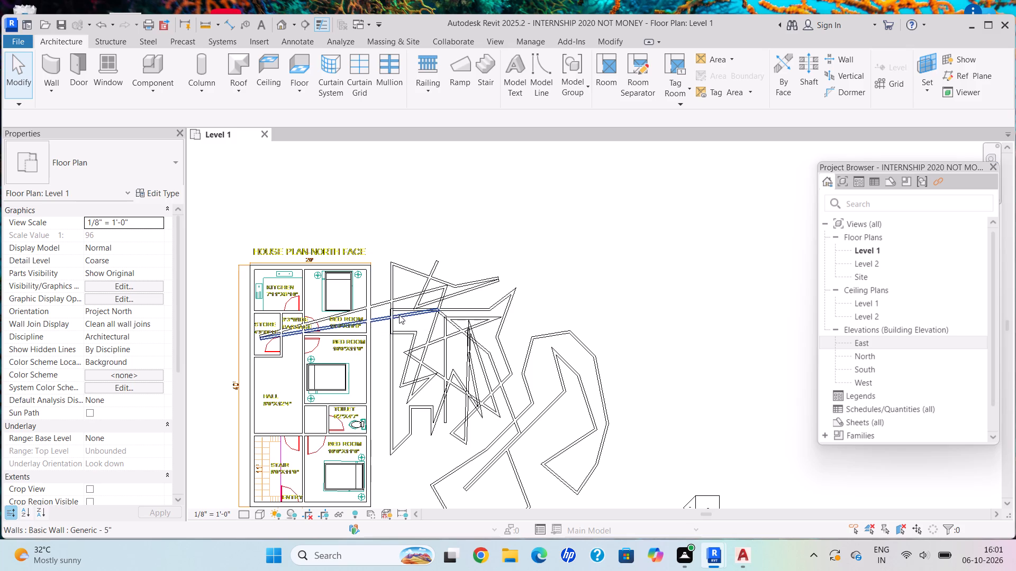
pyautogui.press('Escape')
pyautogui.scroll(-1, 369, 316)
pyautogui.scroll(4, 369, 321)
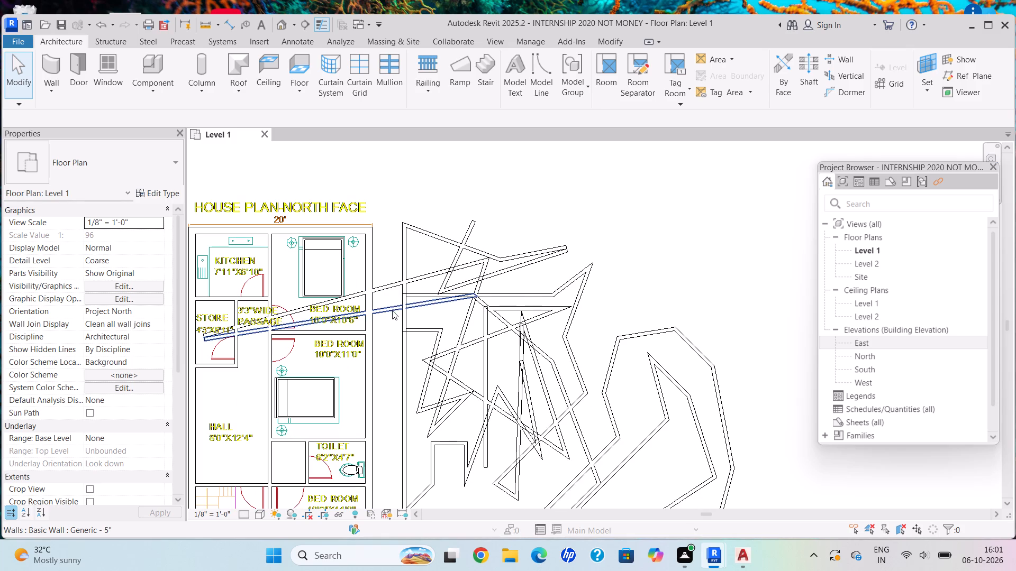
pyautogui.click(392, 308)
pyautogui.press('Delete')
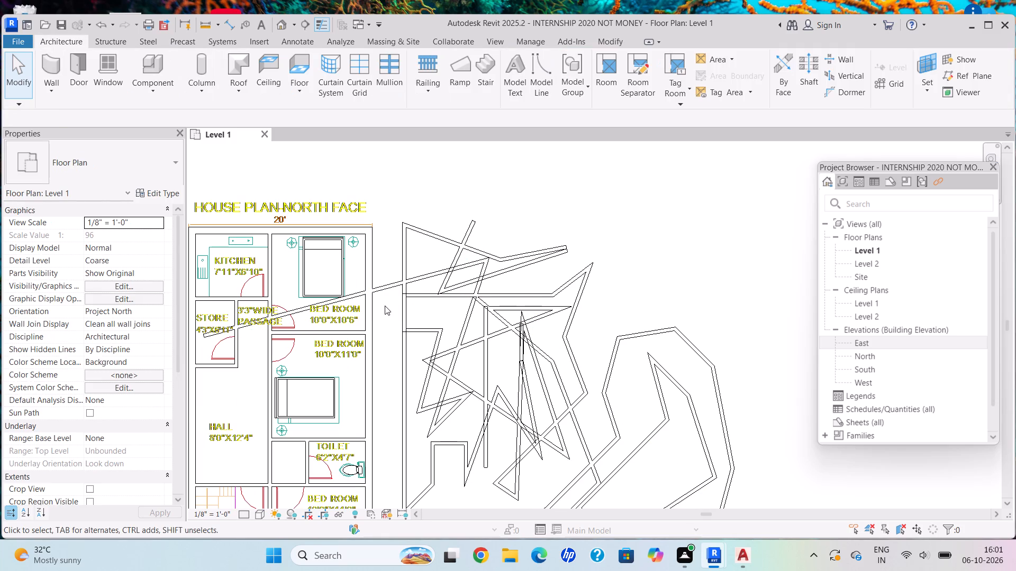
pyautogui.click(383, 286)
pyautogui.press('Delete')
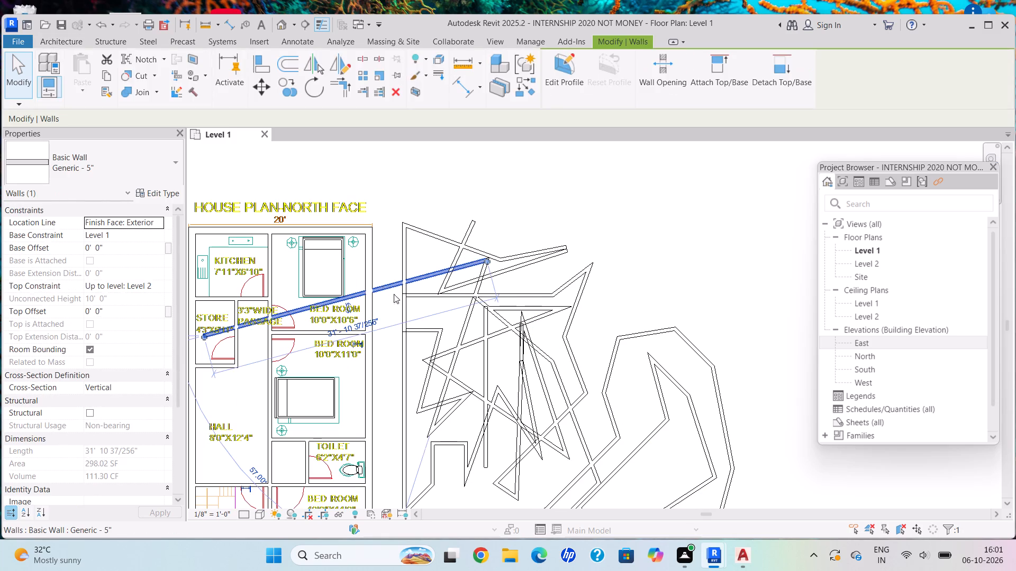
# Delete the six stray walls at the northern end of the tangle east of the house plan.
pyautogui.click(406, 266)
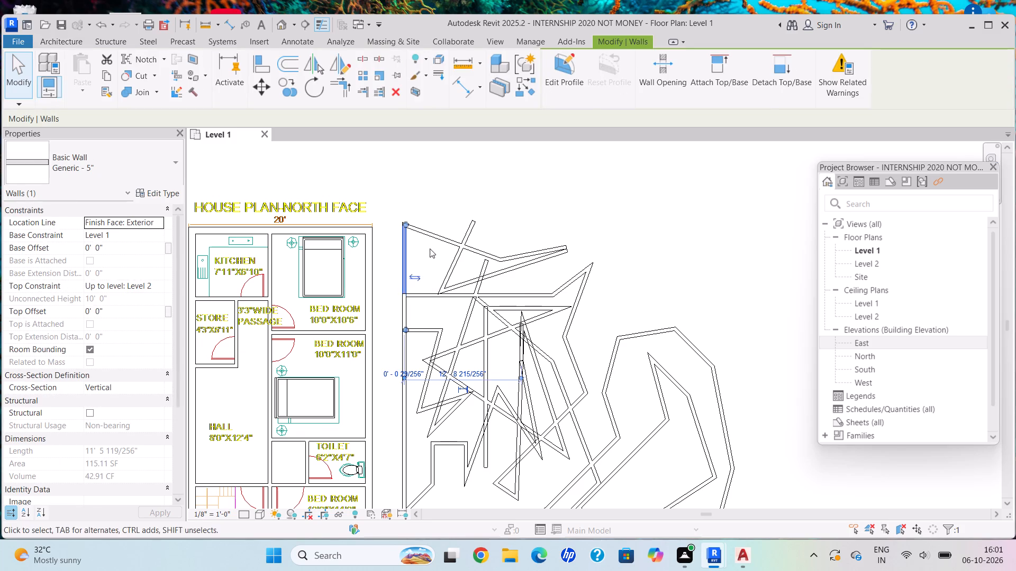
pyautogui.press('Delete')
pyautogui.click(437, 241)
pyautogui.press('Delete')
pyautogui.click(525, 254)
pyautogui.press('Delete')
pyautogui.click(531, 262)
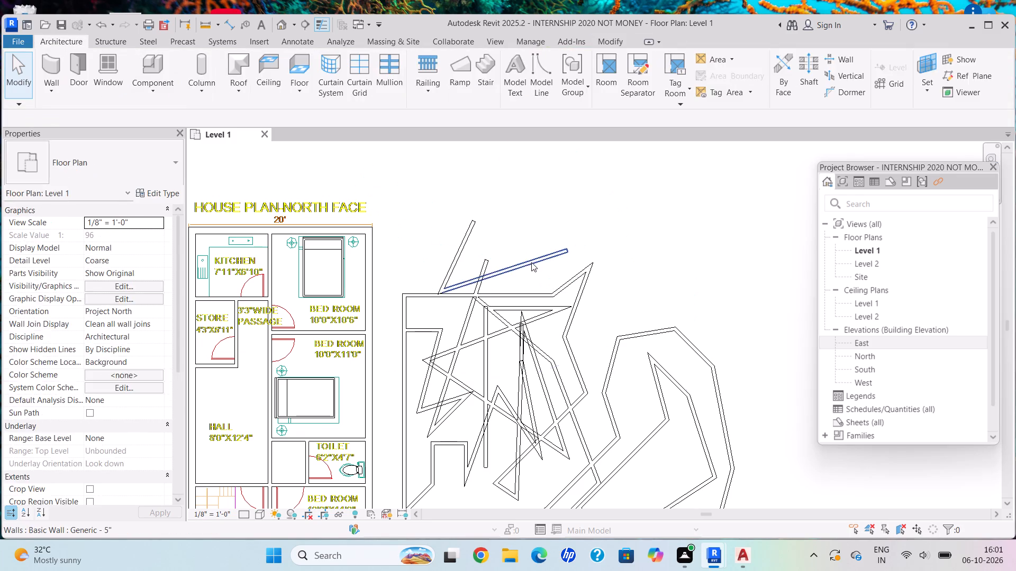
pyautogui.press('Delete')
pyautogui.click(485, 271)
pyautogui.press('Delete')
pyautogui.click(461, 250)
pyautogui.press('Delete')
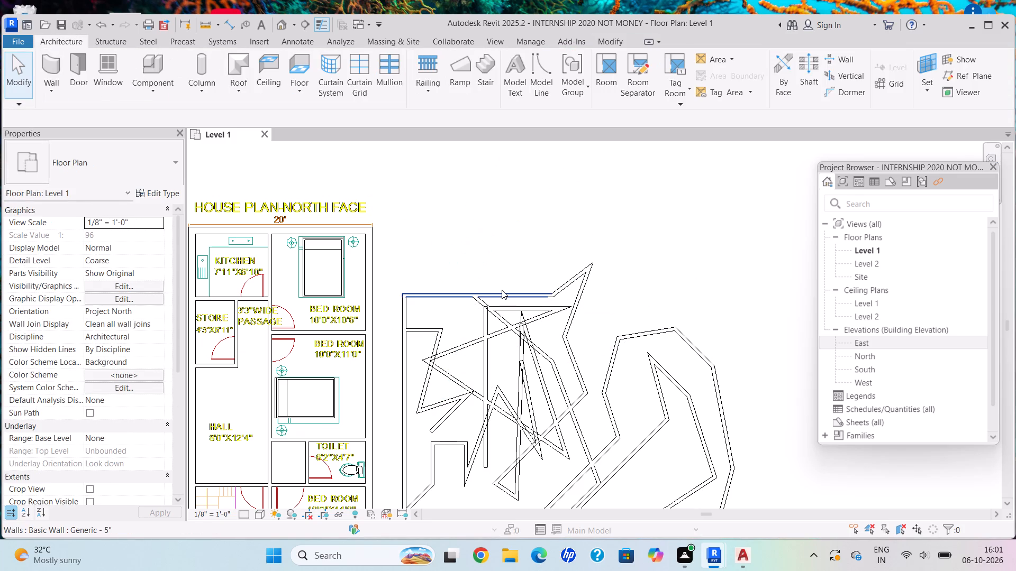
# Delete the long horizontal wall atop the tangle and the six connected walls running down its eastern side.
pyautogui.click(502, 289)
pyautogui.press('Delete')
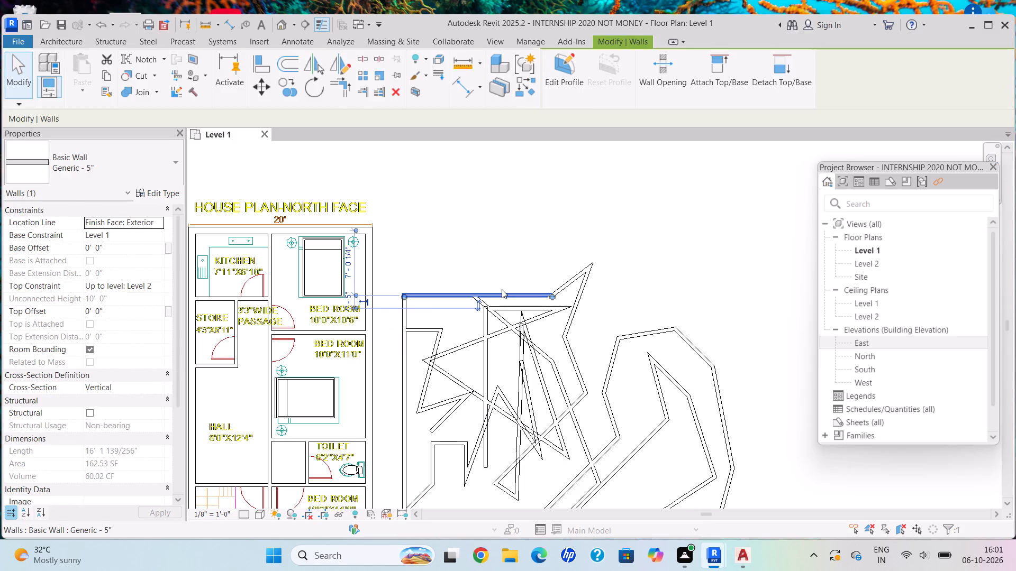
pyautogui.click(585, 277)
pyautogui.press('Delete')
pyautogui.click(585, 293)
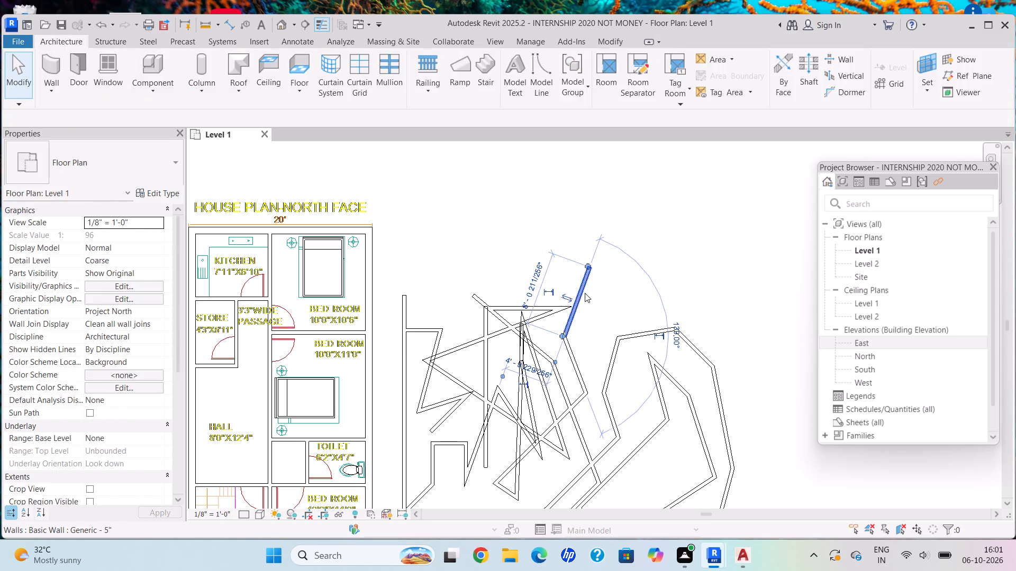
pyautogui.press('Delete')
pyautogui.click(573, 344)
pyautogui.press('Delete')
pyautogui.click(548, 362)
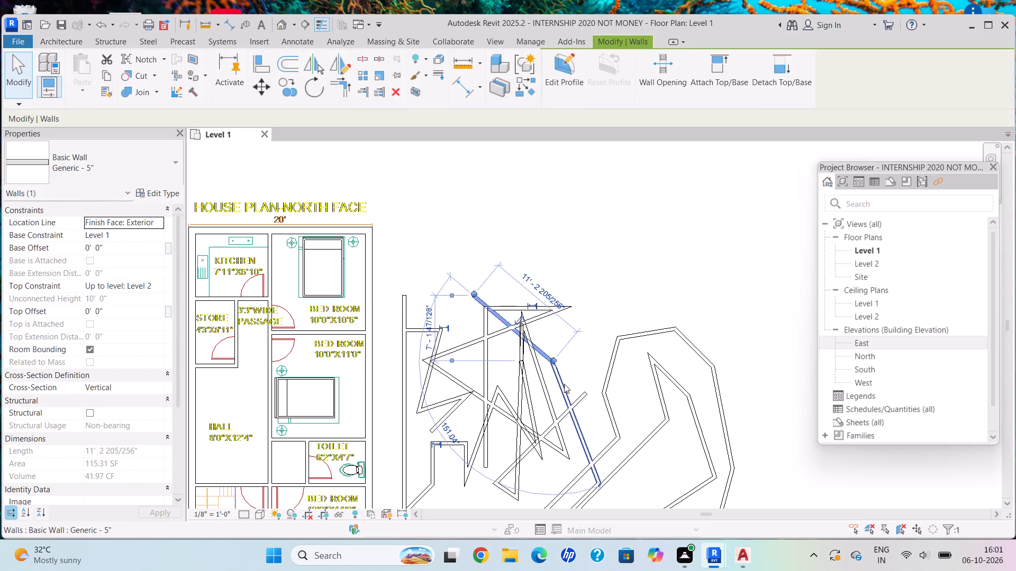
pyautogui.press('Delete')
pyautogui.click(563, 389)
pyautogui.press('Delete')
pyautogui.click(571, 404)
pyautogui.press('Delete')
# Delete the five walls forming the western side of the hook-shaped chain east of the tangle.
pyautogui.click(607, 423)
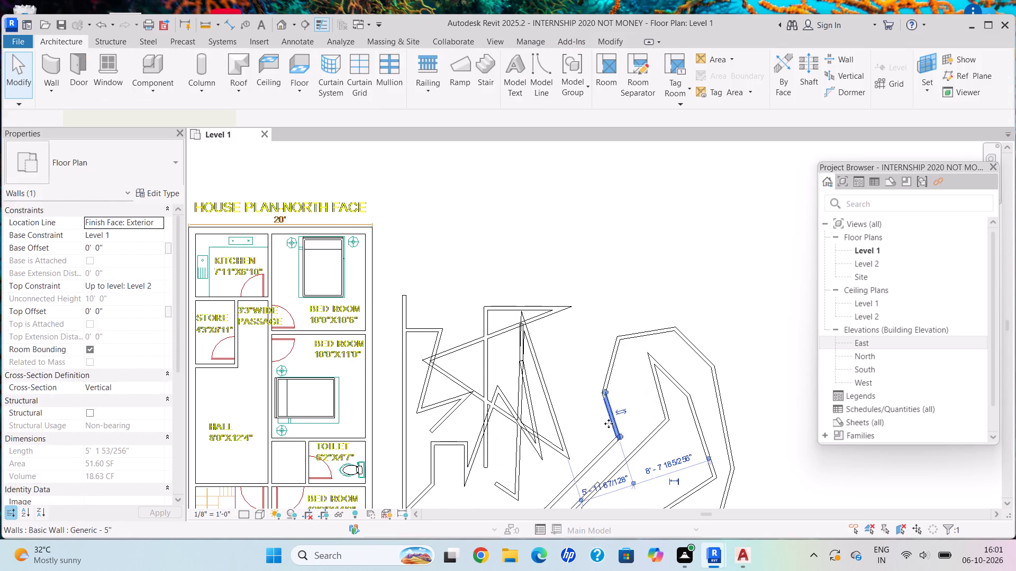
pyautogui.press('Delete')
pyautogui.click(608, 440)
pyautogui.press('Delete')
pyautogui.click(612, 367)
pyautogui.press('Delete')
pyautogui.click(653, 419)
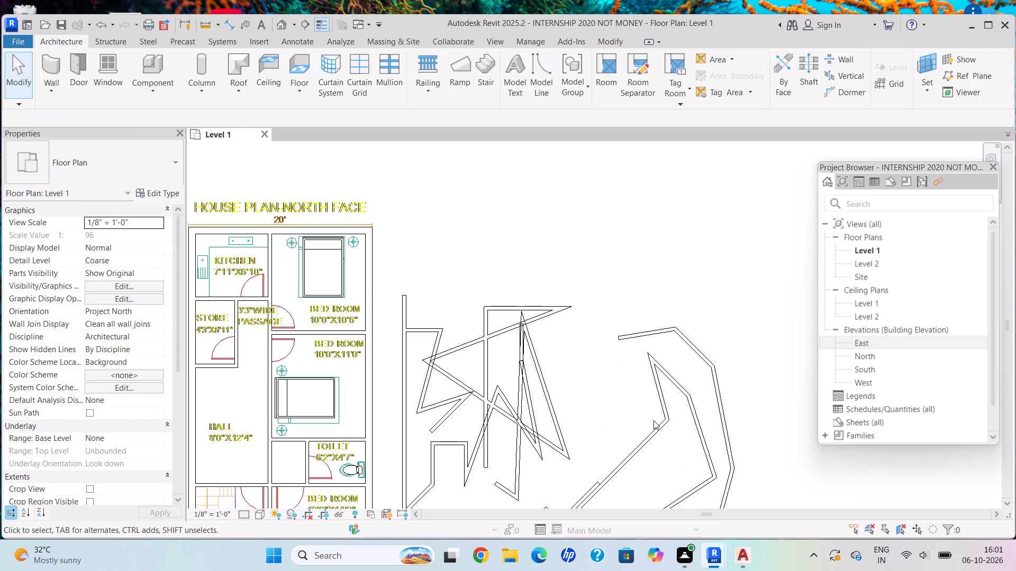
pyautogui.click(654, 428)
pyautogui.press('Delete')
pyautogui.moveTo(658, 401); pyautogui.dragTo(664, 401)
pyautogui.press('Delete')
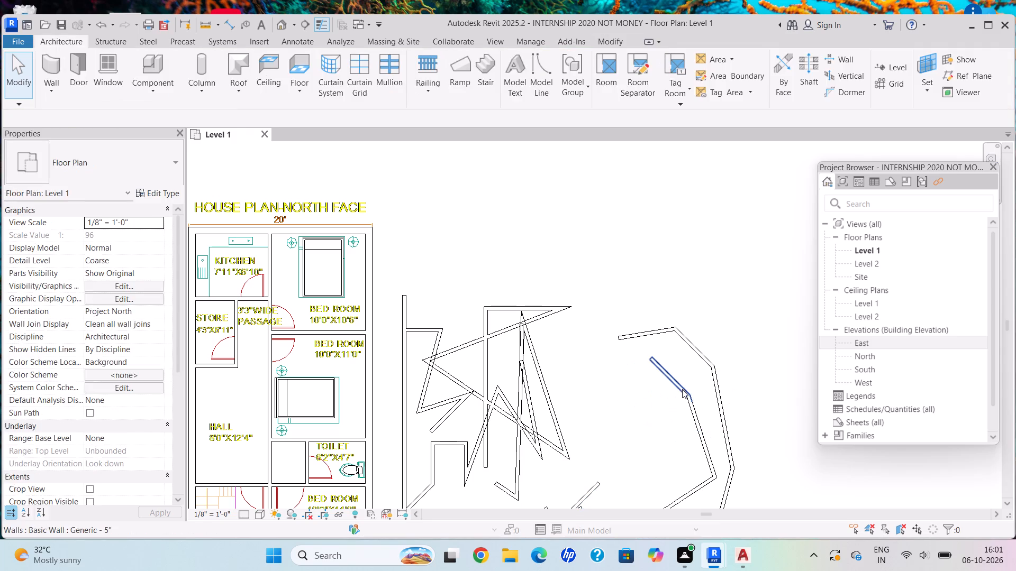
# Delete the seven inner, outer and top walls along the eastern part of the hook-shaped chain.
pyautogui.click(682, 389)
pyautogui.press('Delete')
pyautogui.click(697, 425)
pyautogui.press('Delete')
pyautogui.click(703, 476)
pyautogui.press('Delete')
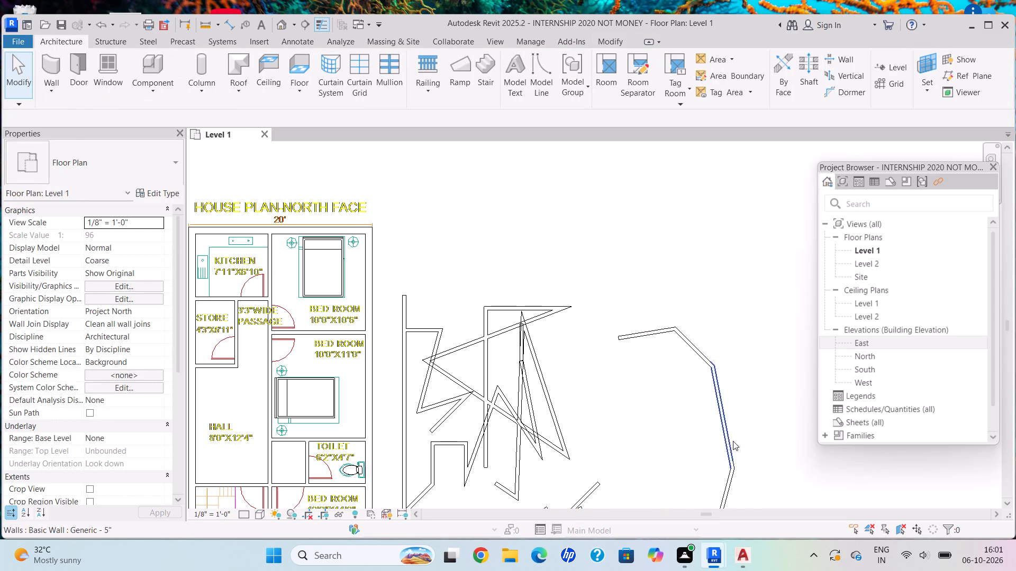
pyautogui.click(732, 438)
pyautogui.press('Delete')
pyautogui.click(700, 360)
pyautogui.press('Delete')
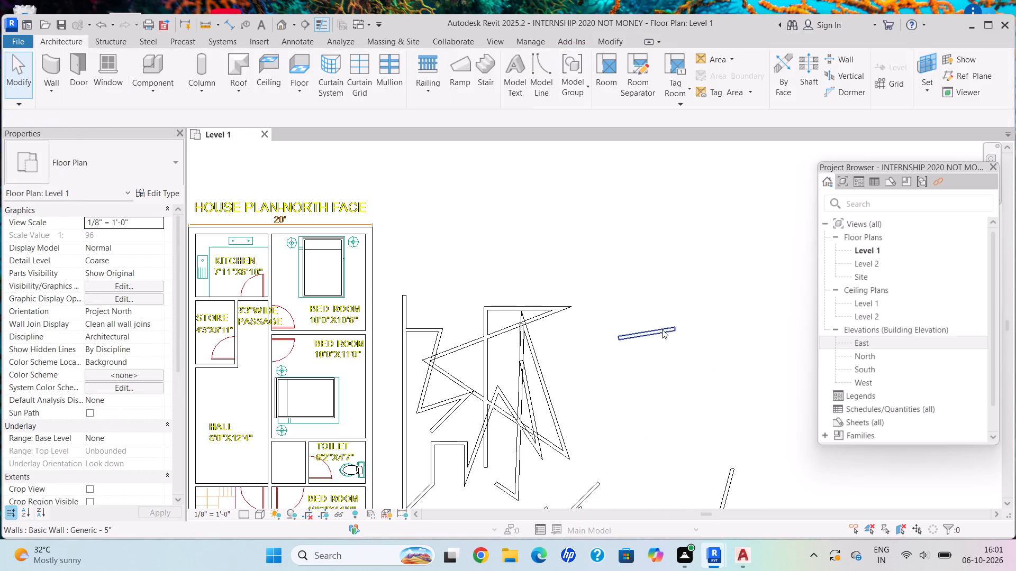
pyautogui.click(662, 329)
pyautogui.press('Delete')
pyautogui.click(730, 482)
pyautogui.press('Delete')
# Delete the loose diagonal wall and the northwest, east and southeast walls of the open polygon south of the tangle.
pyautogui.scroll(-1, 684, 453)
pyautogui.scroll(1, 684, 453)
pyautogui.scroll(-1, 684, 453)
pyautogui.scroll(1, 684, 453)
pyautogui.scroll(-1, 684, 453)
pyautogui.scroll(1, 684, 453)
pyautogui.moveTo(684, 453); pyautogui.dragTo(705, 347, button='middle')
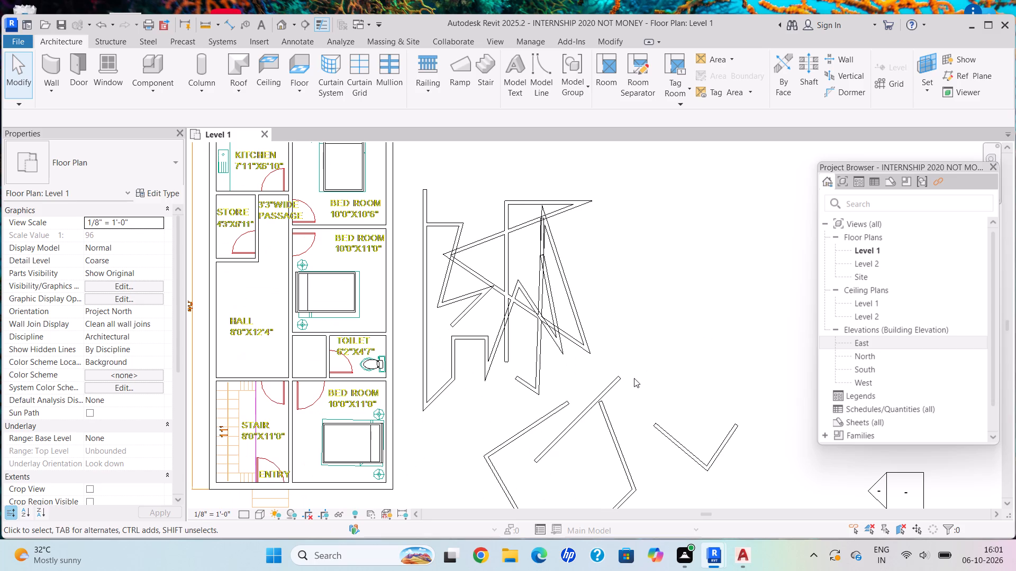
pyautogui.click(607, 379)
pyautogui.press('Delete')
pyautogui.click(600, 390)
pyautogui.press('Delete')
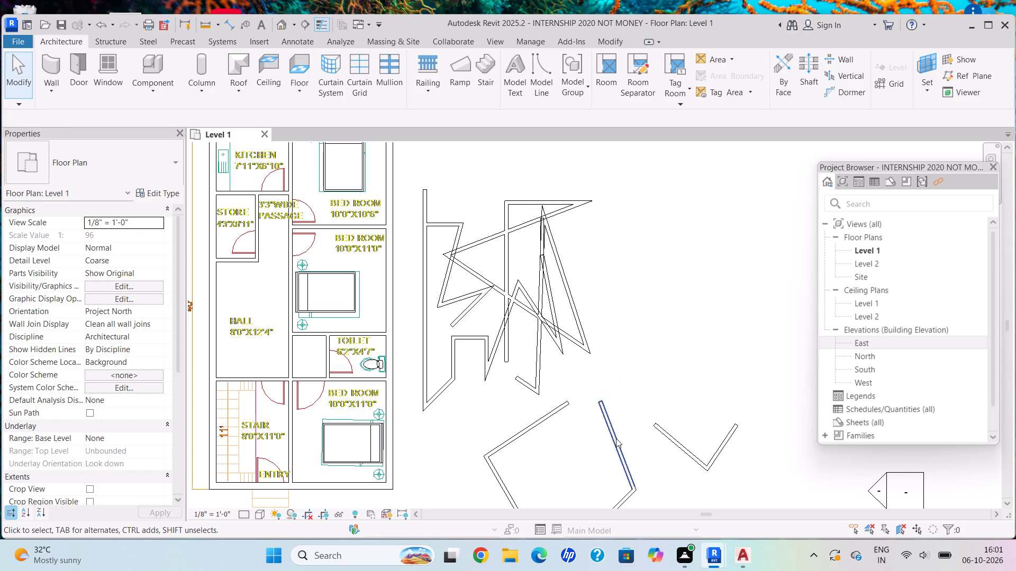
pyautogui.click(616, 438)
pyautogui.press('Delete')
pyautogui.click(565, 403)
pyautogui.press('Delete')
pyautogui.click(632, 487)
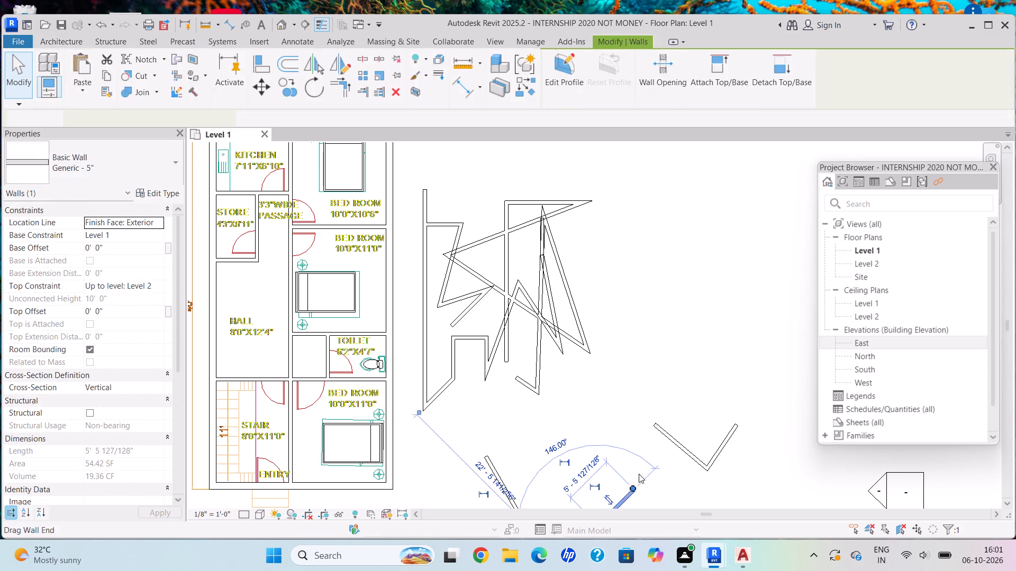
pyautogui.press('Delete')
# Delete the V-shaped pair of walls southeast of the tangle and the open polygon's remaining southwest wall.
pyautogui.click(683, 447)
pyautogui.press('Delete')
pyautogui.click(719, 446)
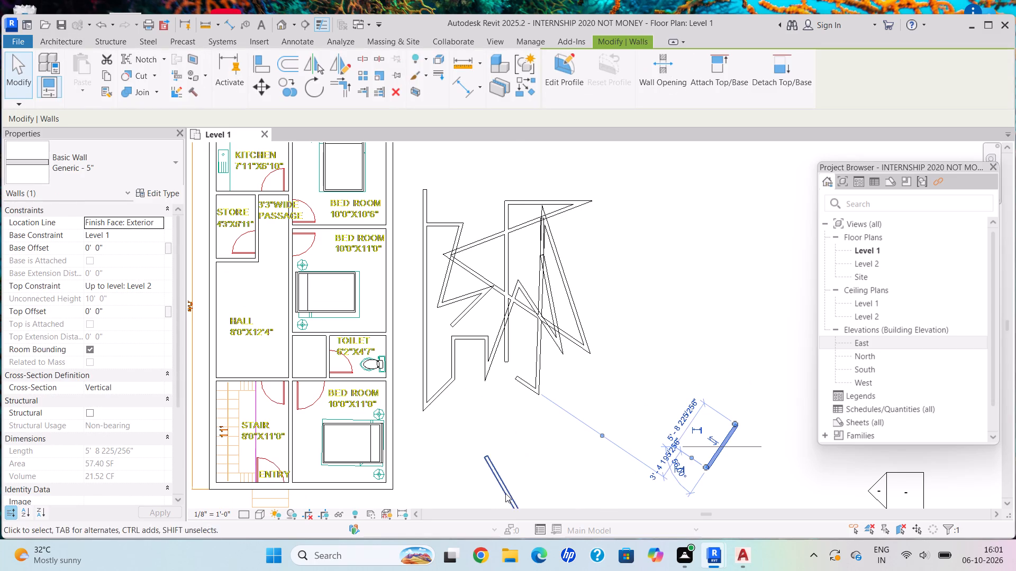
pyautogui.click(506, 493)
pyautogui.press('Delete')
pyautogui.click(722, 443)
pyautogui.press('Delete')
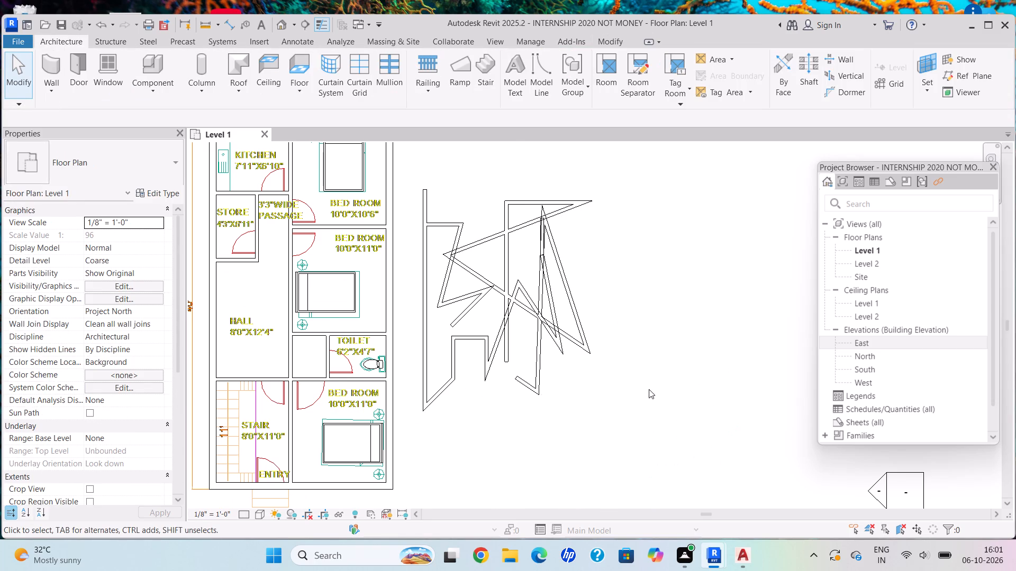
# Delete the two steep overlapping walls on the eastern side of the remaining tangle, unjoining the elements.
pyautogui.scroll(-1, 646, 387)
pyautogui.moveTo(646, 387); pyautogui.dragTo(710, 472, button='middle')
pyautogui.click(659, 437)
pyautogui.press('Delete')
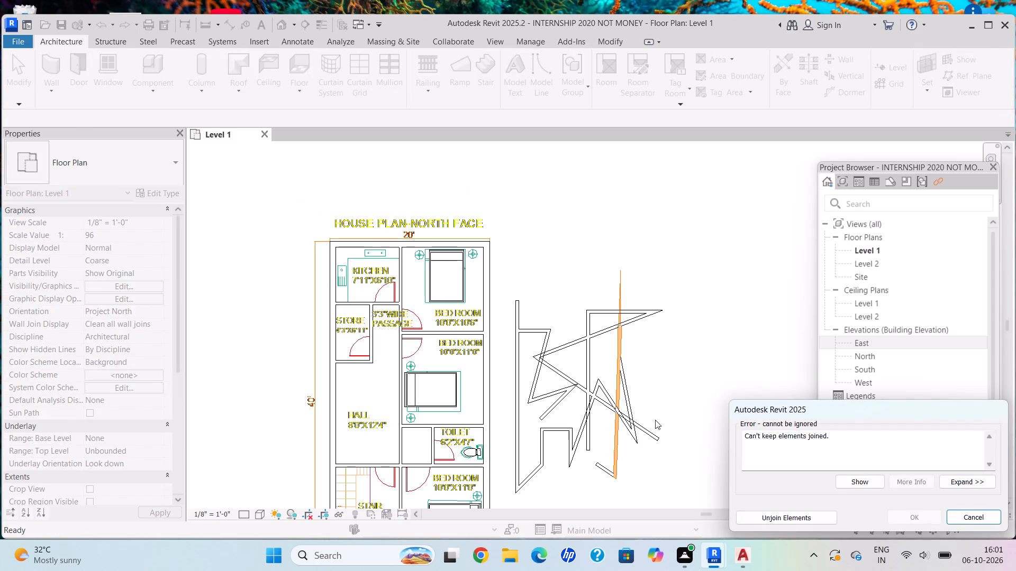
pyautogui.click(793, 515)
pyautogui.click(631, 426)
pyautogui.press('Delete')
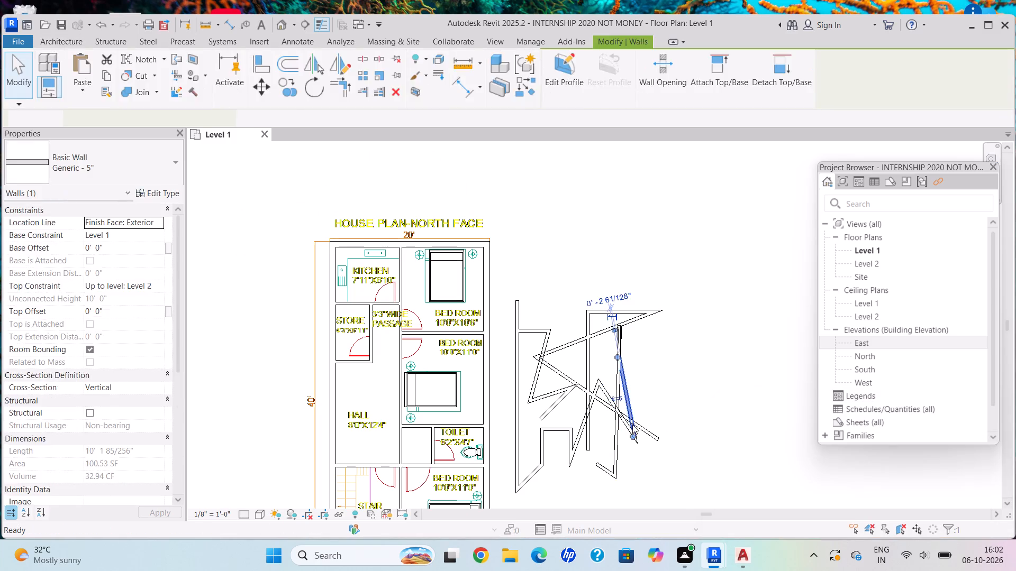
pyautogui.click(641, 430)
pyautogui.press('Delete')
pyautogui.click(805, 511)
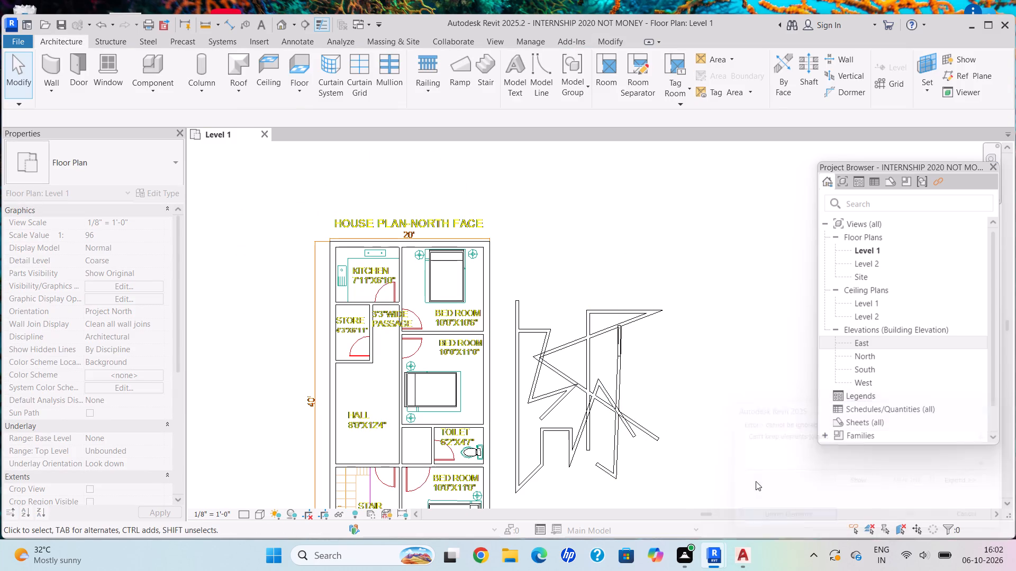
# Delete the five walls through the middle of the tangle: the long diagonal, the steep crossing walls and the long vertical.
pyautogui.click(645, 432)
pyautogui.press('Delete')
pyautogui.click(633, 430)
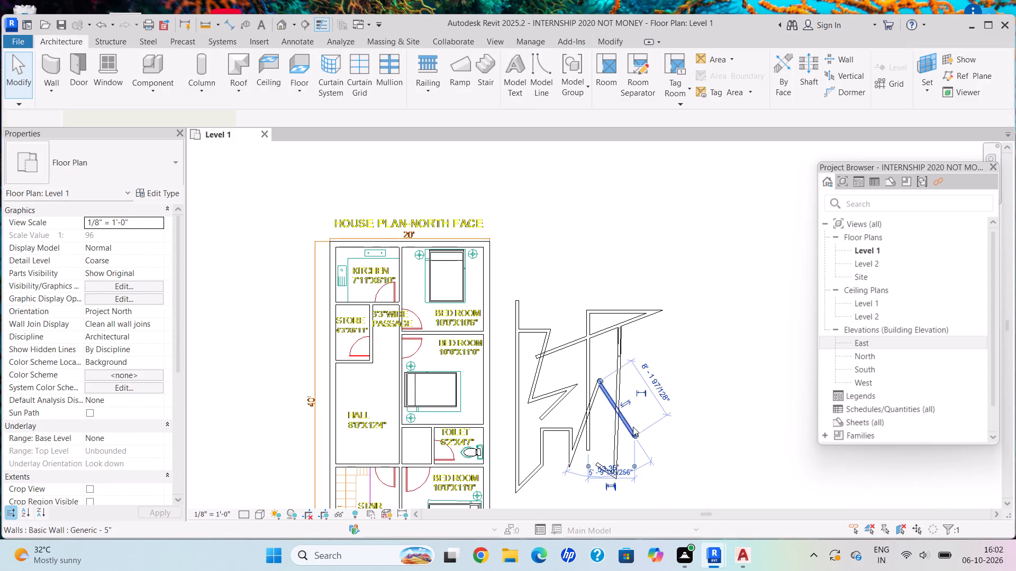
pyautogui.press('Delete')
pyautogui.click(616, 438)
pyautogui.press('Delete')
pyautogui.click(591, 408)
pyautogui.press('Delete')
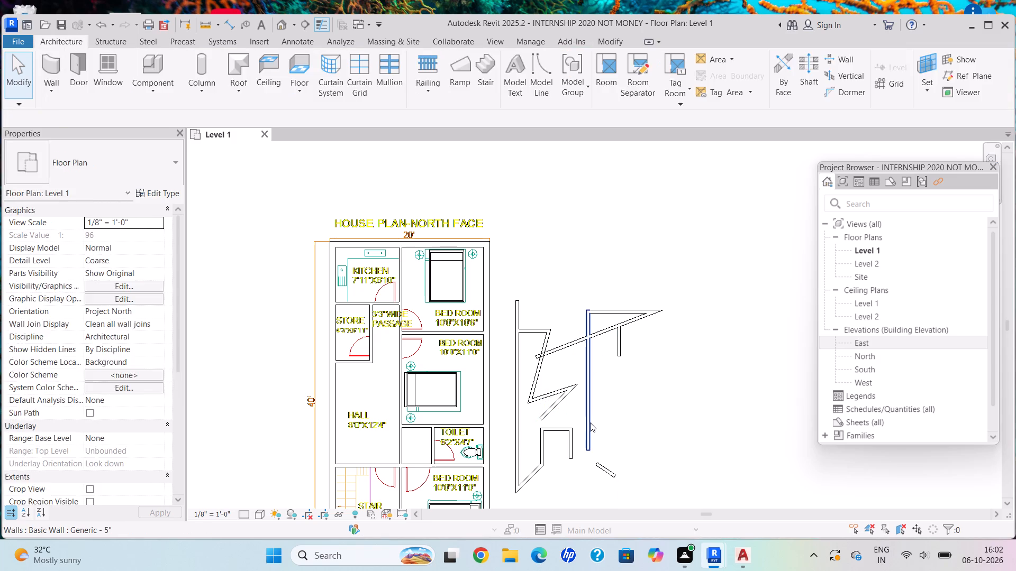
pyautogui.click(590, 422)
pyautogui.press('Delete')
# Delete the three walls of the bracket shape, the diagonal southwest of it, and the long vertical wall on the western side.
pyautogui.click(573, 434)
pyautogui.press('Delete')
pyautogui.click(563, 427)
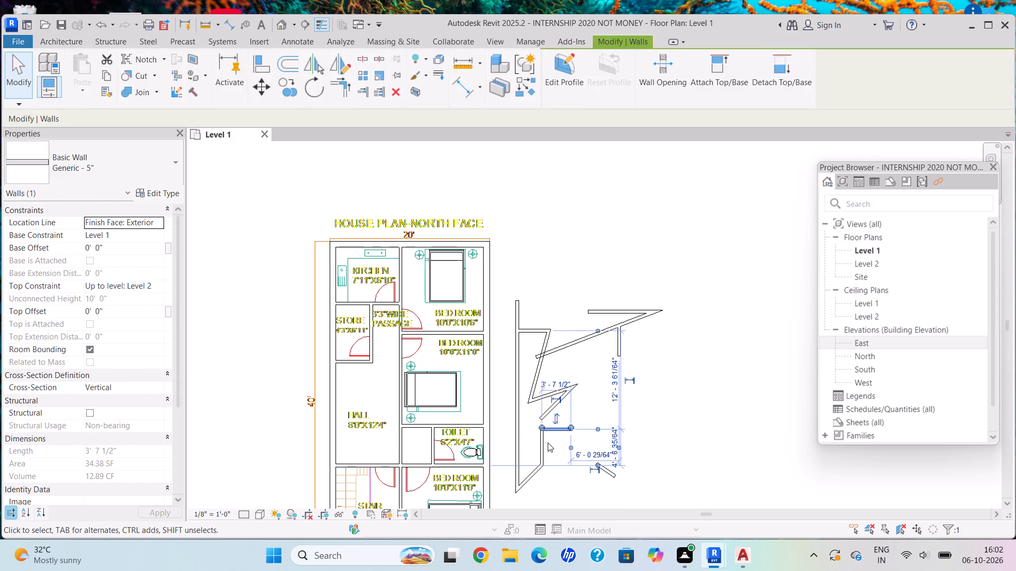
pyautogui.press('Delete')
pyautogui.click(545, 444)
pyautogui.press('Delete')
pyautogui.click(535, 471)
pyautogui.press('Delete')
pyautogui.click(518, 458)
pyautogui.press('Delete')
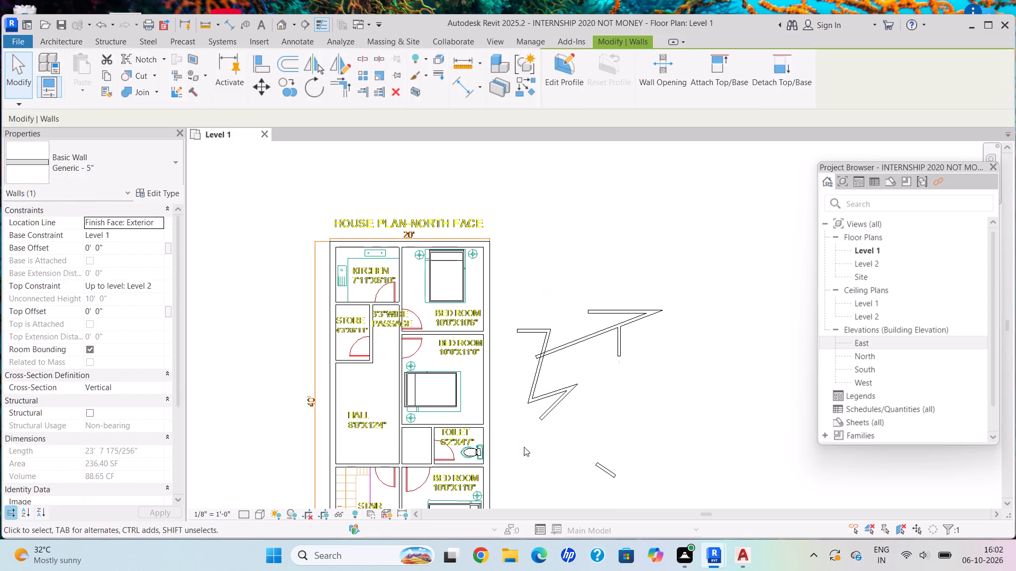
# Delete the four zigzag walls: the two forming the lower point, the steep one above them, and the short horizontal at the top.
pyautogui.click(539, 409)
pyautogui.click(550, 411)
pyautogui.press('Delete')
pyautogui.click(532, 389)
pyautogui.press('Delete')
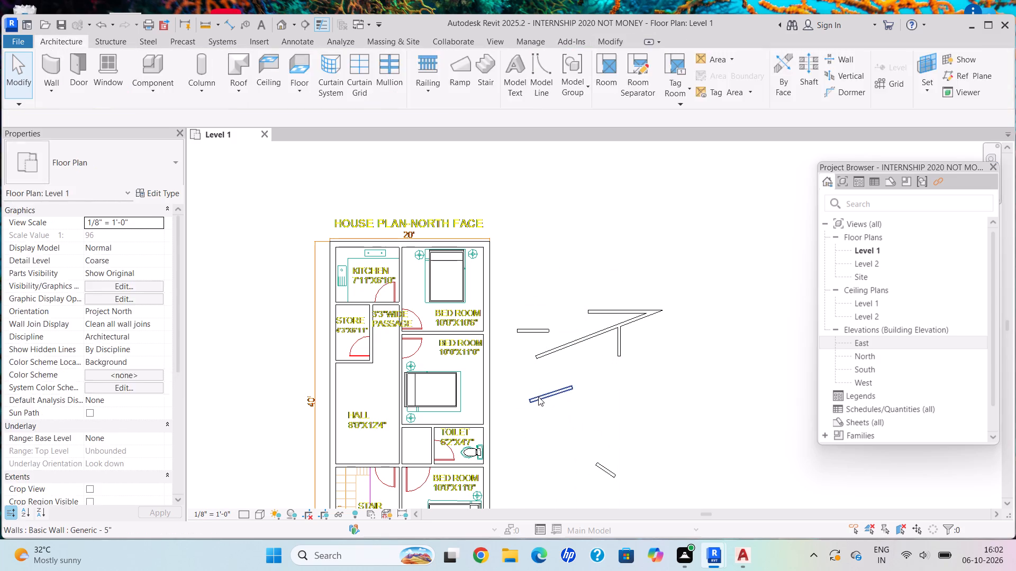
pyautogui.click(538, 397)
pyautogui.press('Delete')
pyautogui.click(536, 321)
pyautogui.click(541, 325)
pyautogui.press('Delete')
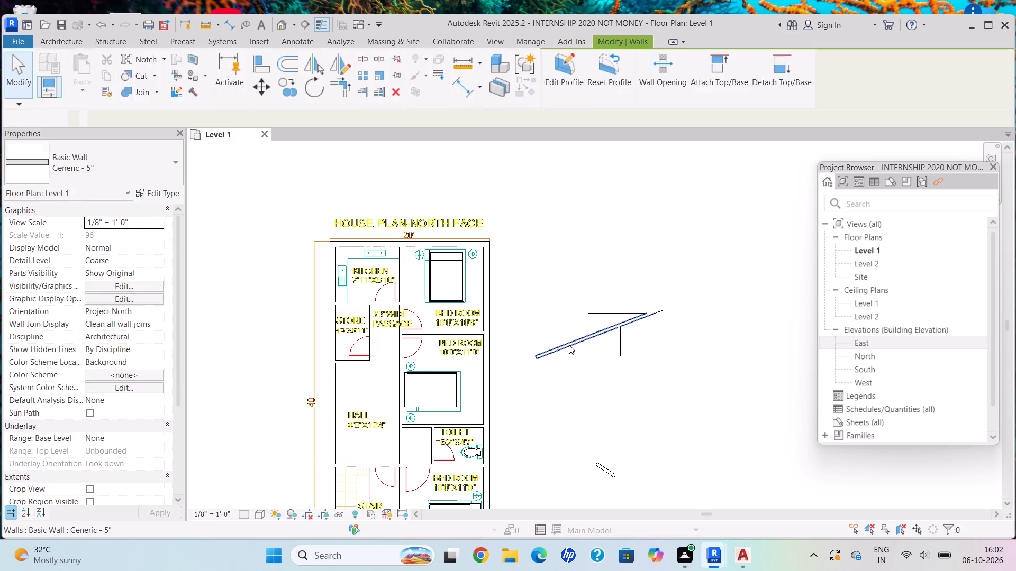
# Delete the long diagonal wall, the short vertical below it, the horizontal wall above, and the small loose diagonal to the south.
pyautogui.click(569, 345)
pyautogui.press('Delete')
pyautogui.click(618, 337)
pyautogui.press('Delete')
pyautogui.click(618, 302)
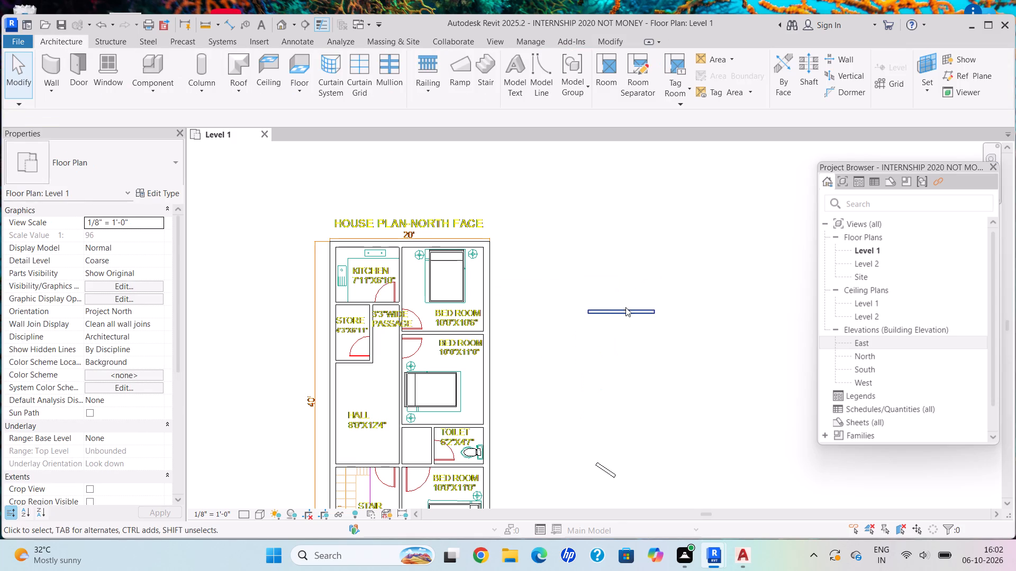
pyautogui.click(625, 307)
pyautogui.press('Delete')
pyautogui.click(613, 468)
pyautogui.press('Delete')
# Delete the isolated slanted wall southeast of the house plan.
pyautogui.scroll(-1, 551, 413)
pyautogui.moveTo(551, 413); pyautogui.dragTo(626, 344, button='middle')
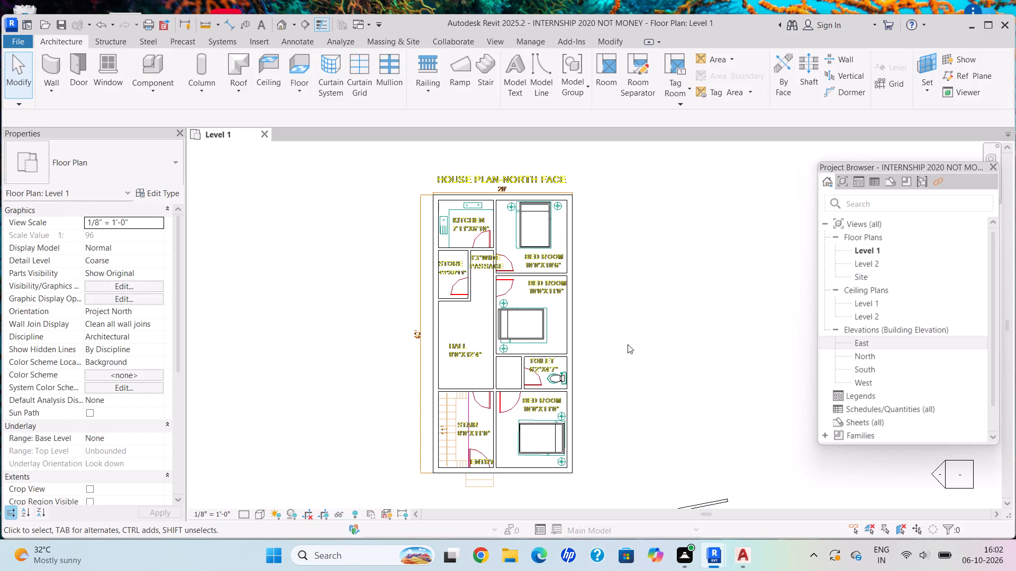
pyautogui.moveTo(686, 239); pyautogui.dragTo(659, 144, button='middle')
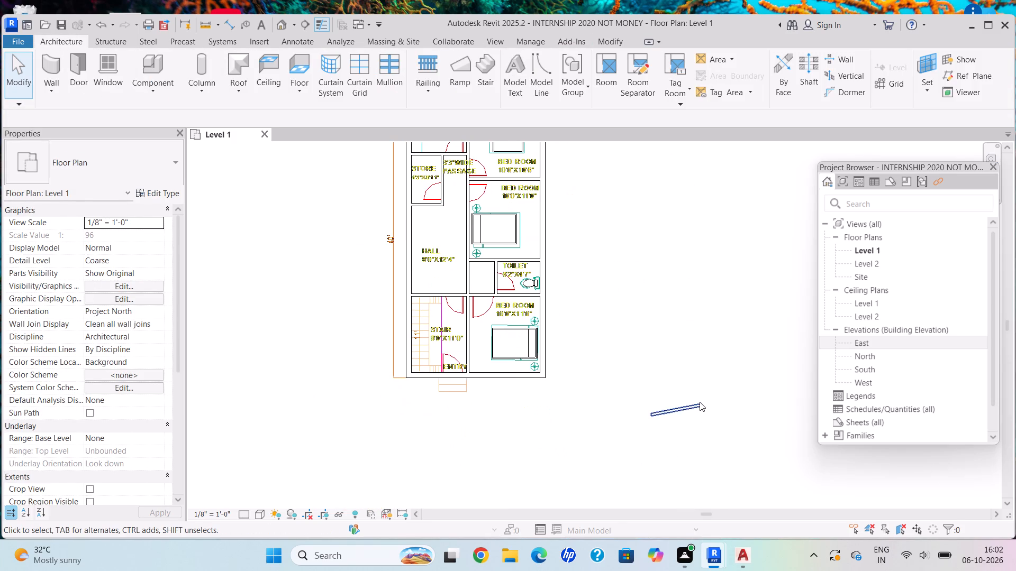
pyautogui.click(700, 402)
pyautogui.press('Delete')
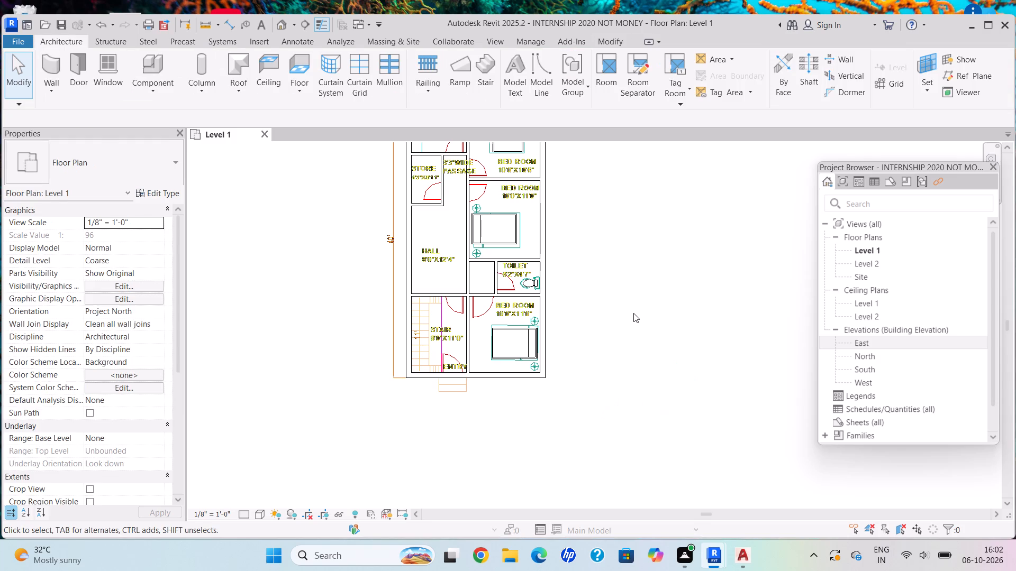
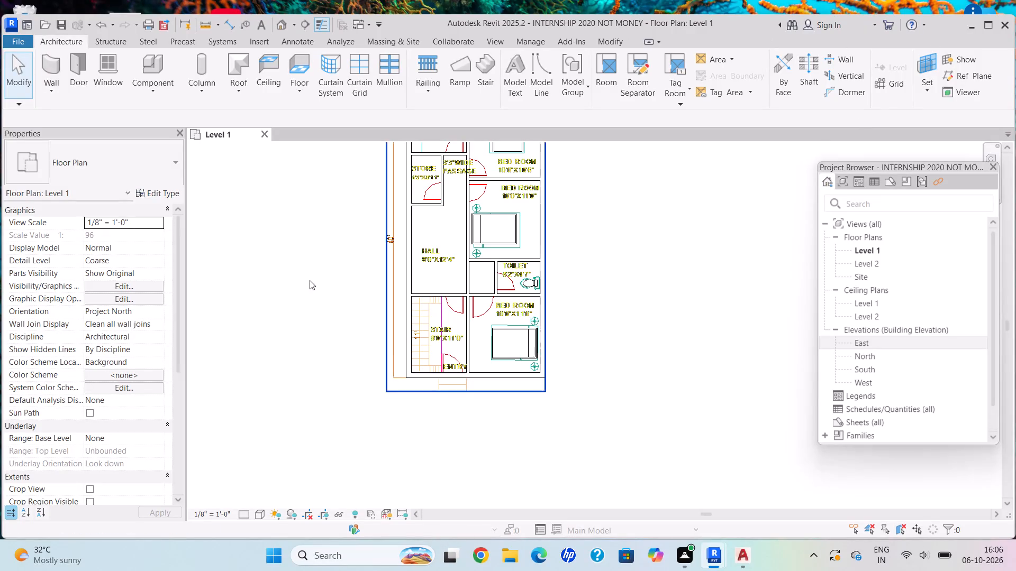
# Draw a rectangle of Generic - 5" walls about 6'-0" wide in the open area east of the house plan.
pyautogui.click(49, 86)
pyautogui.click(90, 111)
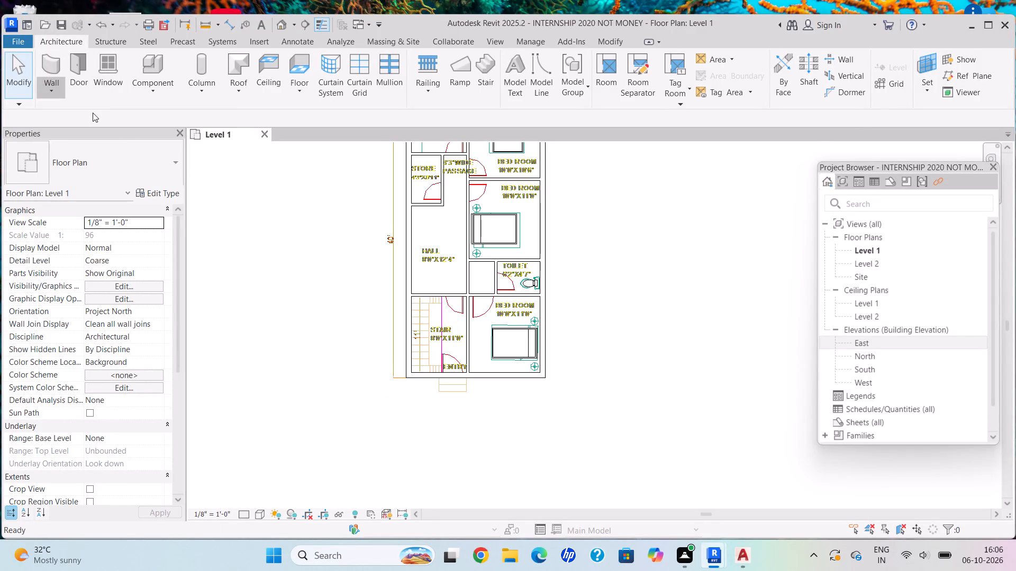
pyautogui.scroll(1, 604, 262)
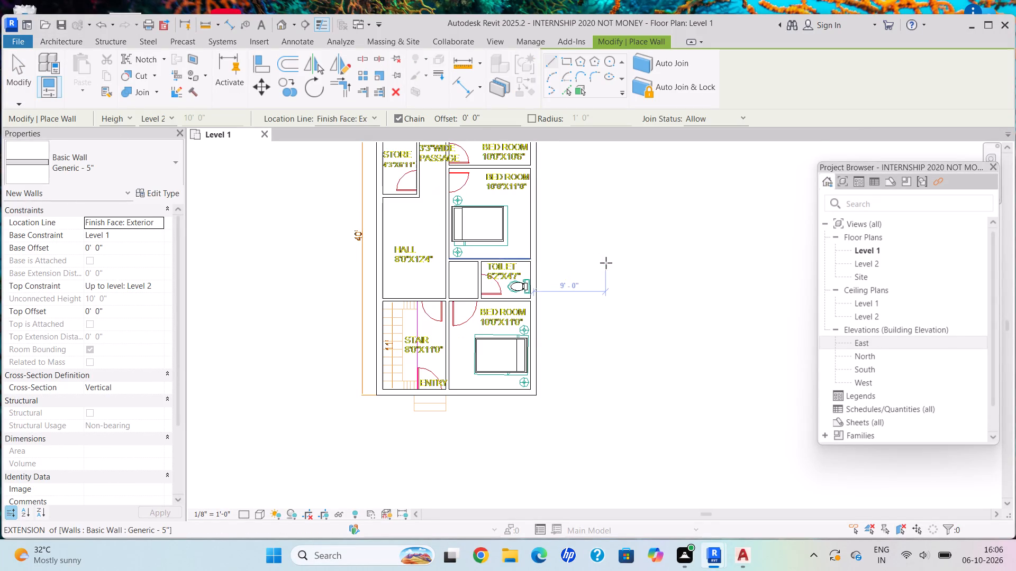
pyautogui.scroll(-1, 505, 308)
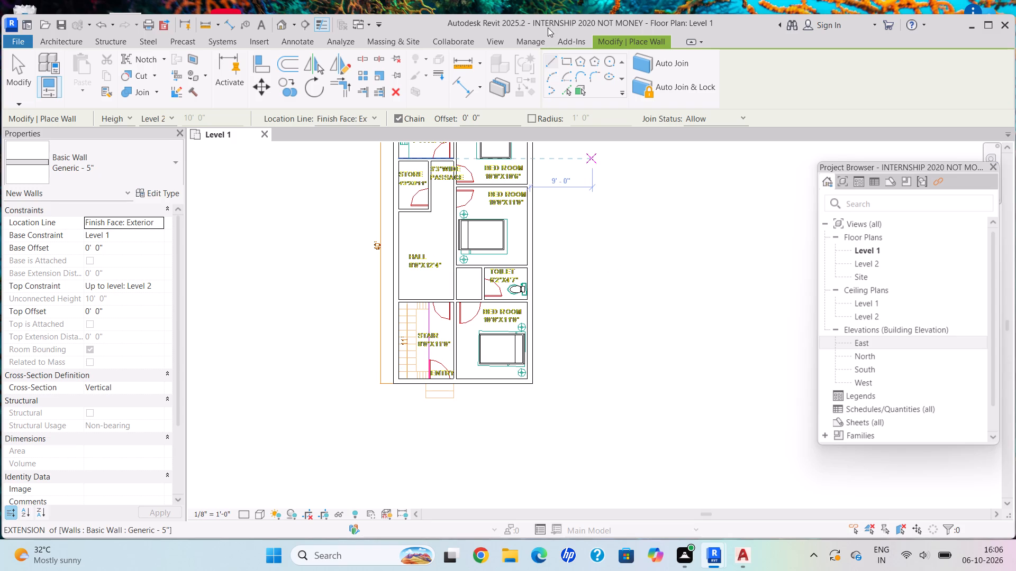
pyautogui.click(566, 57)
pyautogui.click(689, 264)
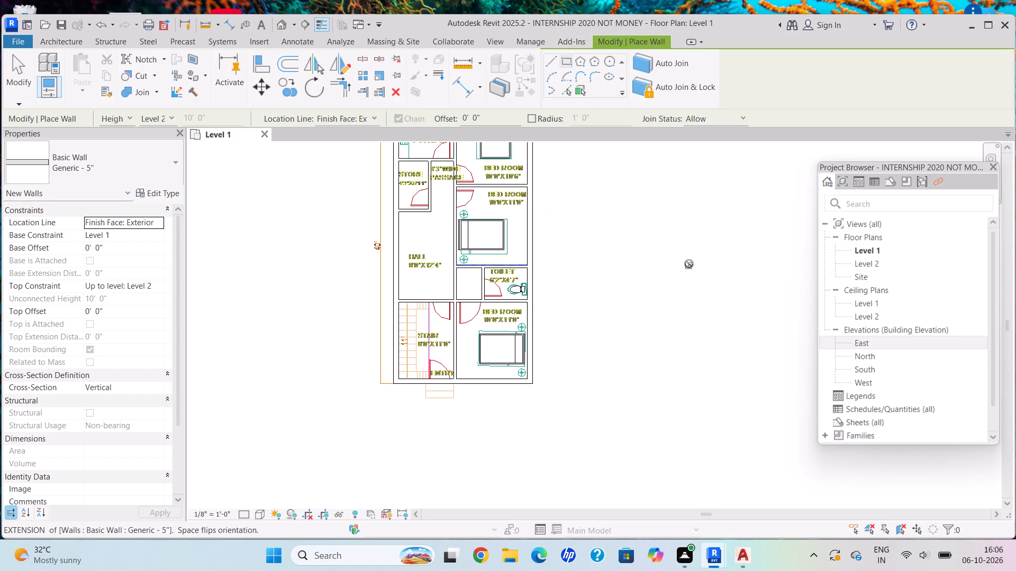
pyautogui.click(732, 339)
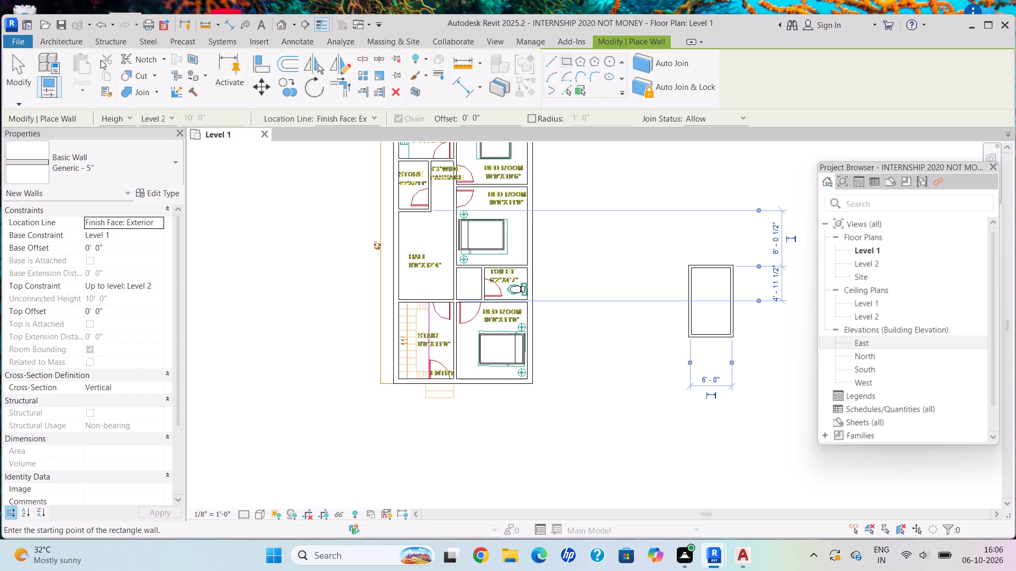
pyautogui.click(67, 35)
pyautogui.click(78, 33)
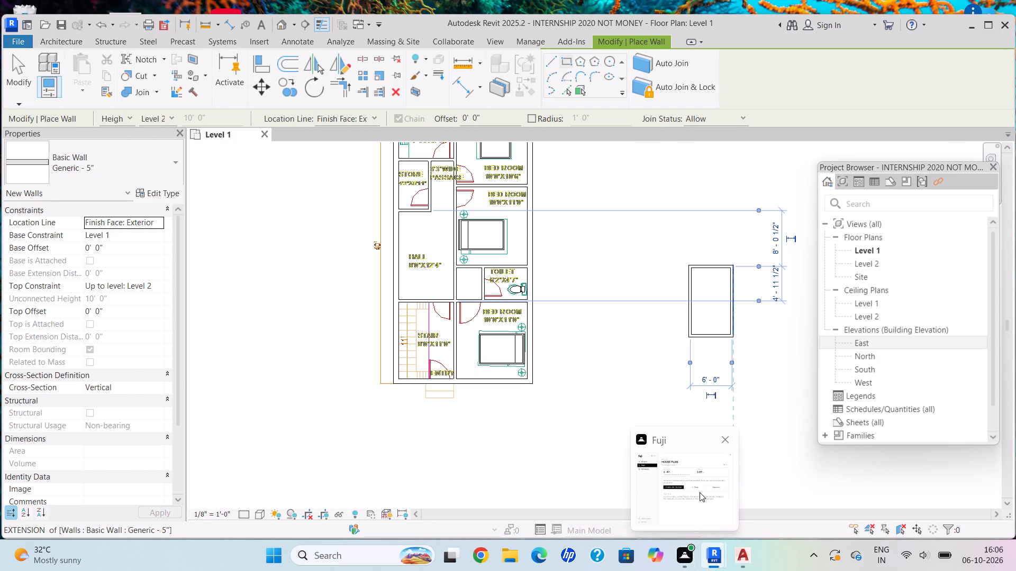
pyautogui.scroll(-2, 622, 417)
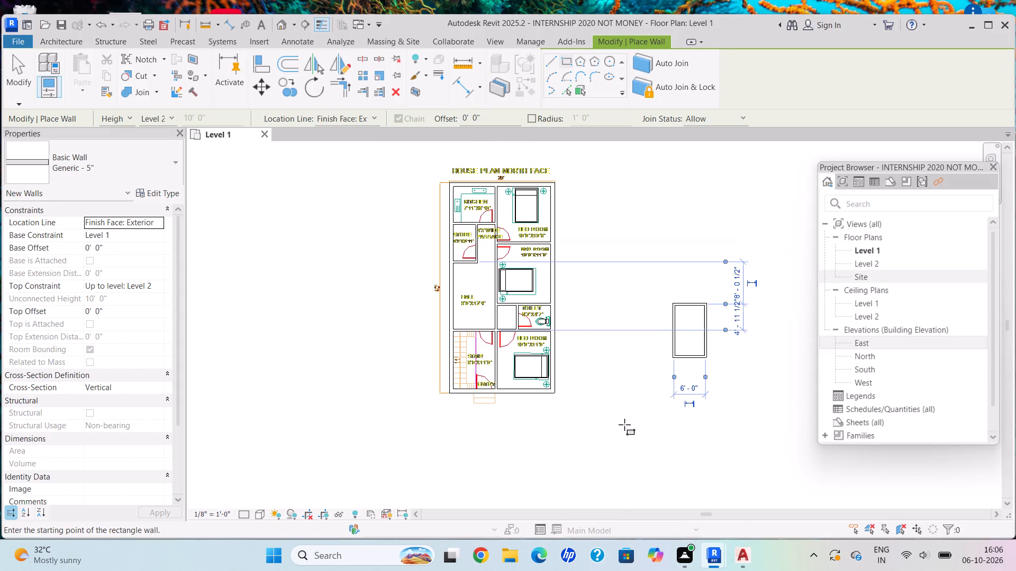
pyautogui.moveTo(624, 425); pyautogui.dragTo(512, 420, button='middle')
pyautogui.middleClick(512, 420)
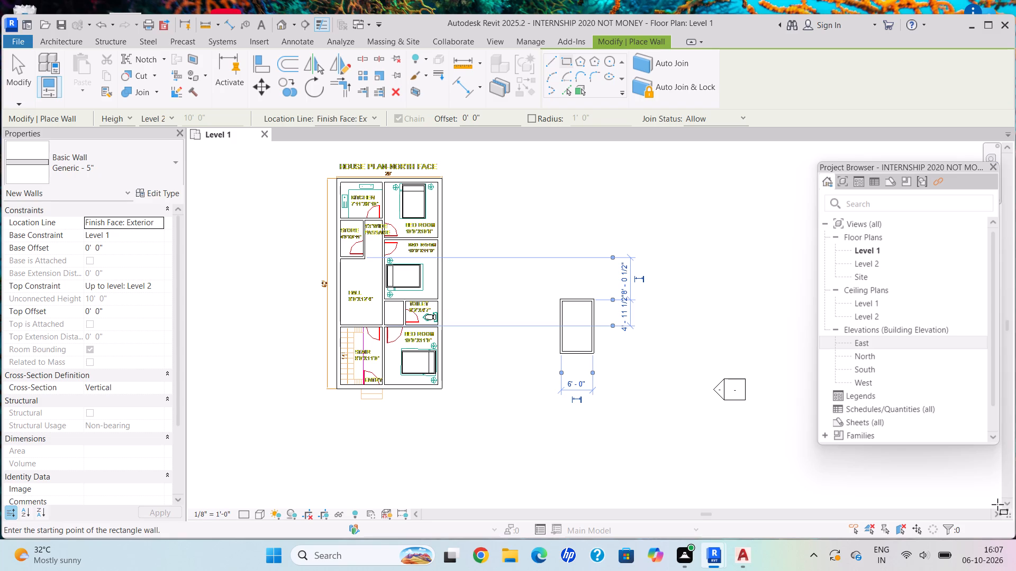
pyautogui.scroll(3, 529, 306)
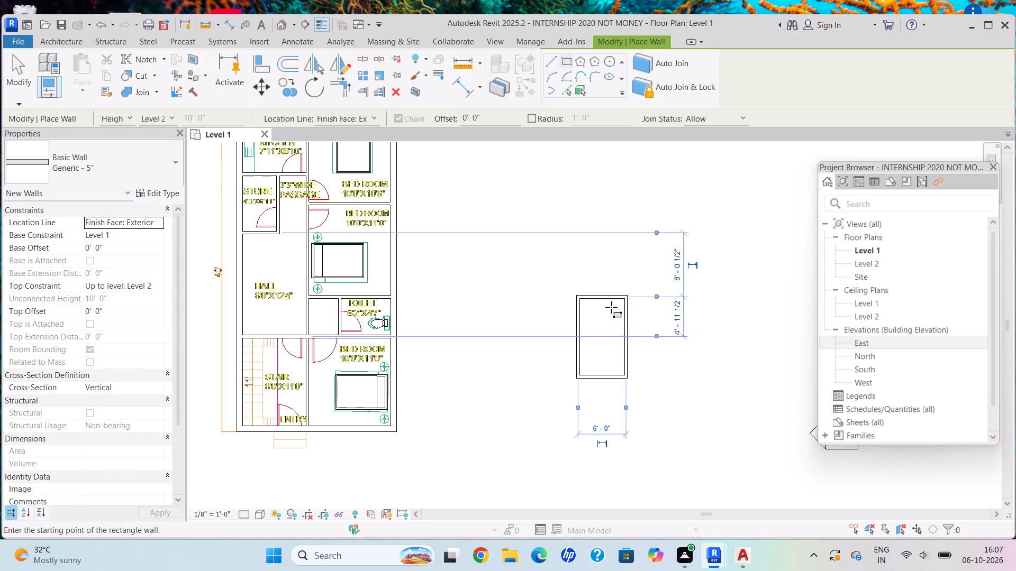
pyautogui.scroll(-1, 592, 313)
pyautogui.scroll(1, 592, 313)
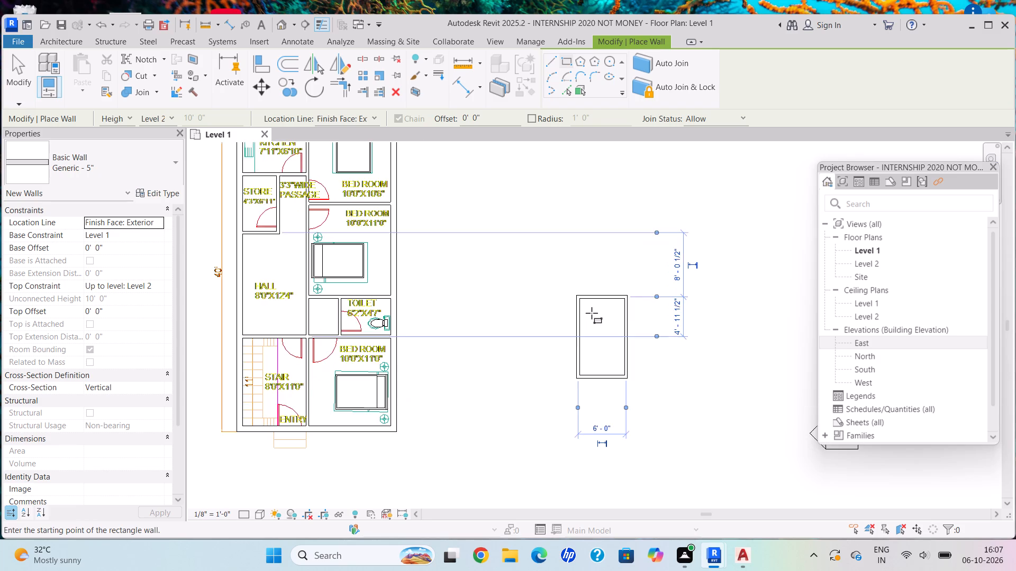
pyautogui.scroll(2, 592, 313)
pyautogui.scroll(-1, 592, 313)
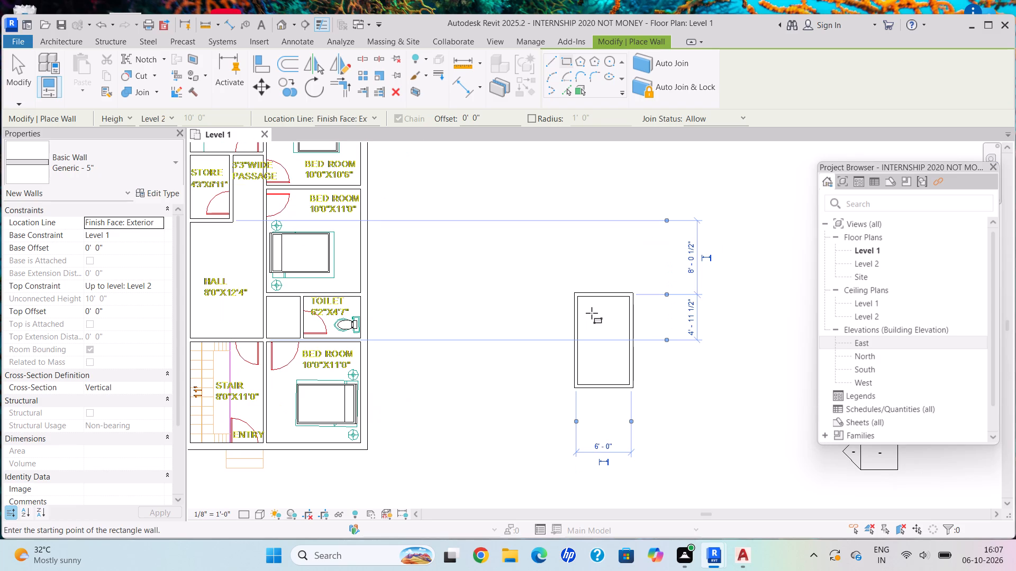
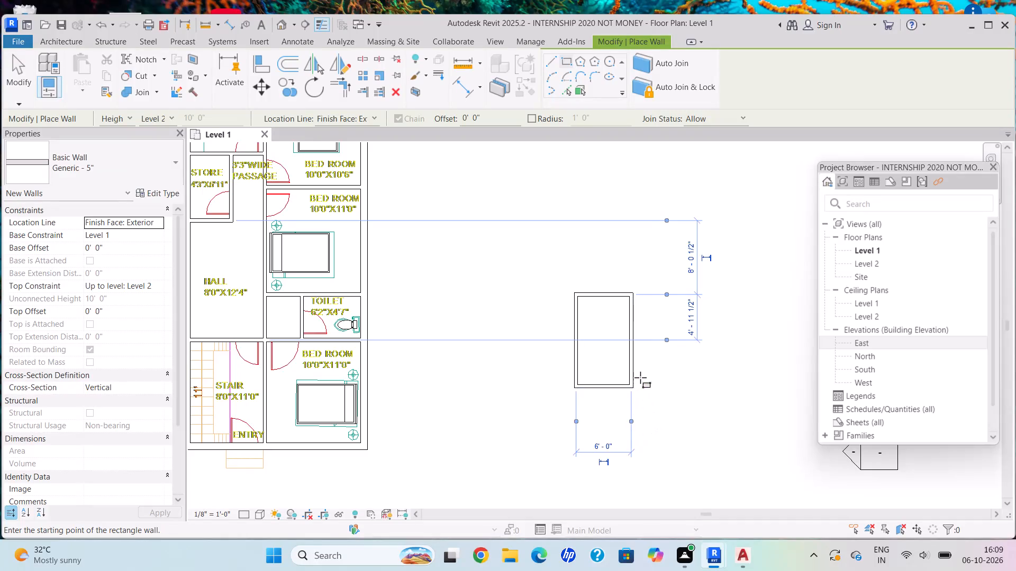
# Place a Modern_Toilet_7747 component over the bed in the southernmost 10'0"X11'0" bedroom beside the stair.
pyautogui.scroll(2, 640, 377)
pyautogui.scroll(-1, 640, 377)
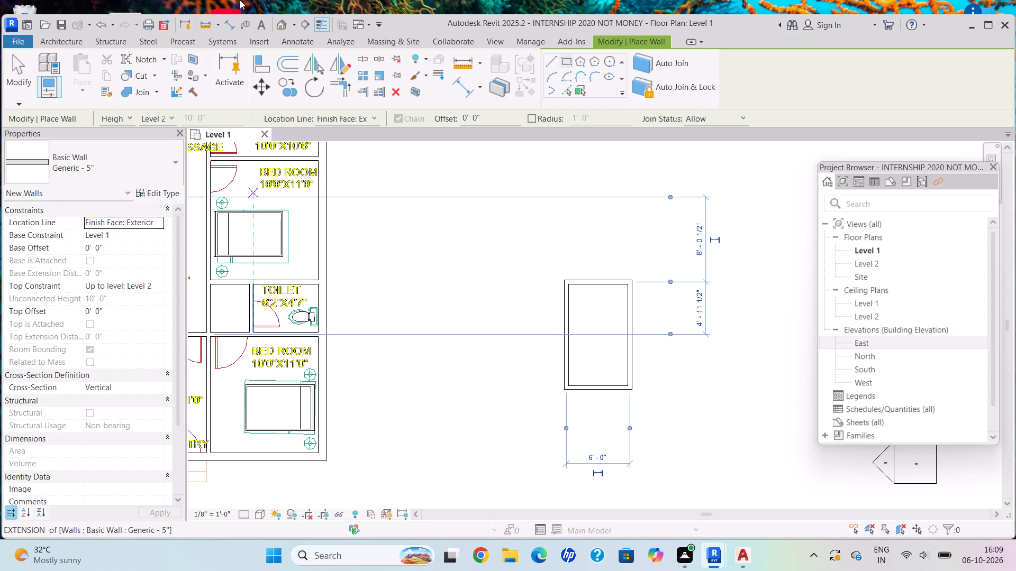
pyautogui.click(65, 34)
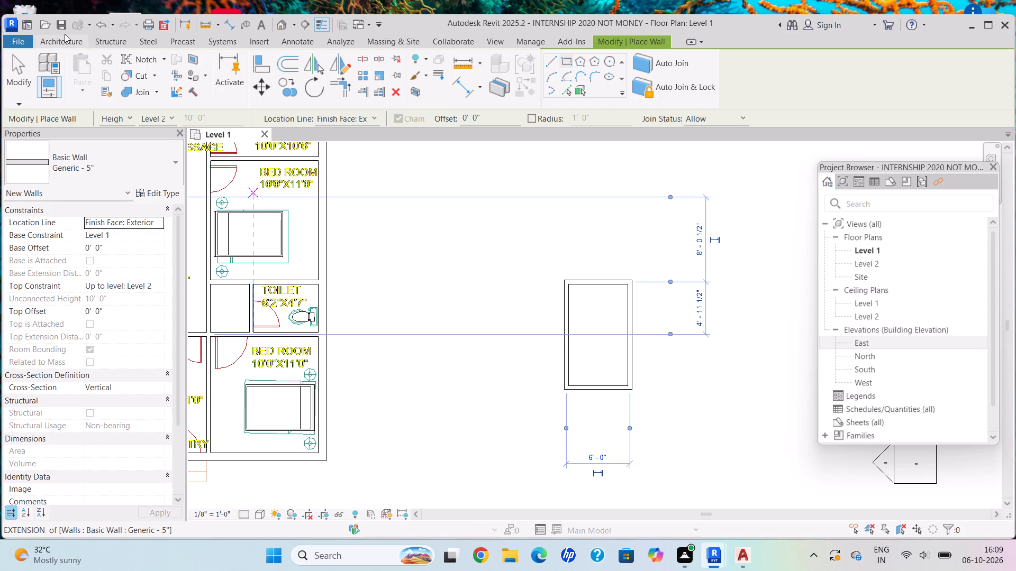
pyautogui.click(68, 40)
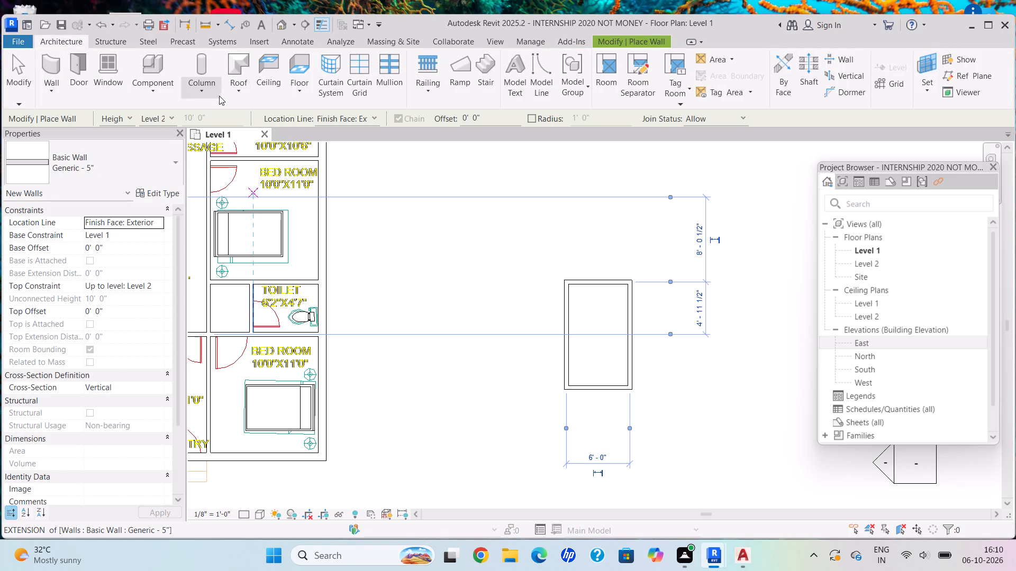
pyautogui.click(151, 90)
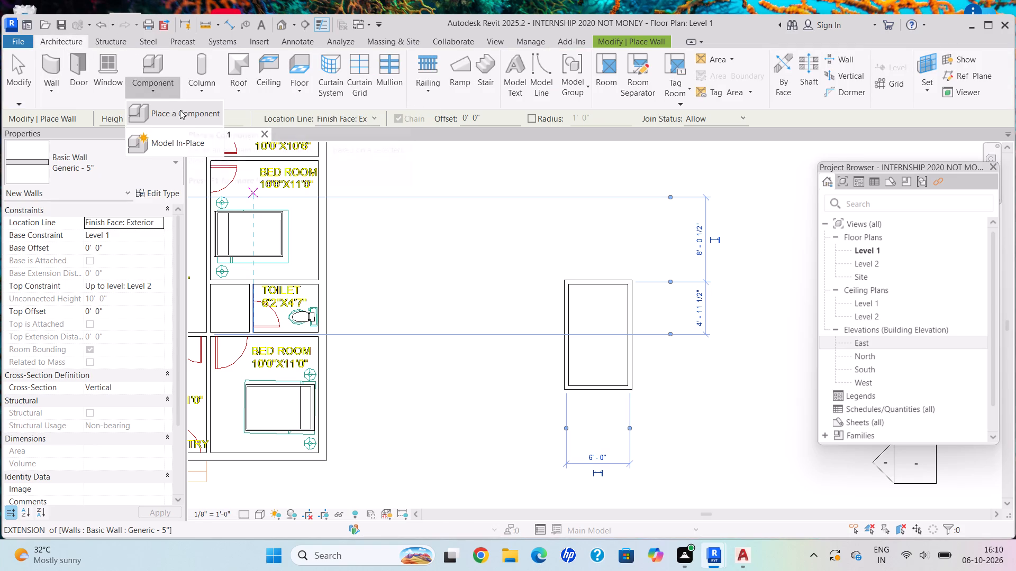
pyautogui.click(180, 110)
pyautogui.moveTo(327, 399); pyautogui.dragTo(447, 411, button='middle')
pyautogui.scroll(-3, 299, 293)
pyautogui.moveTo(305, 295); pyautogui.dragTo(361, 392, button='middle')
pyautogui.scroll(1, 361, 392)
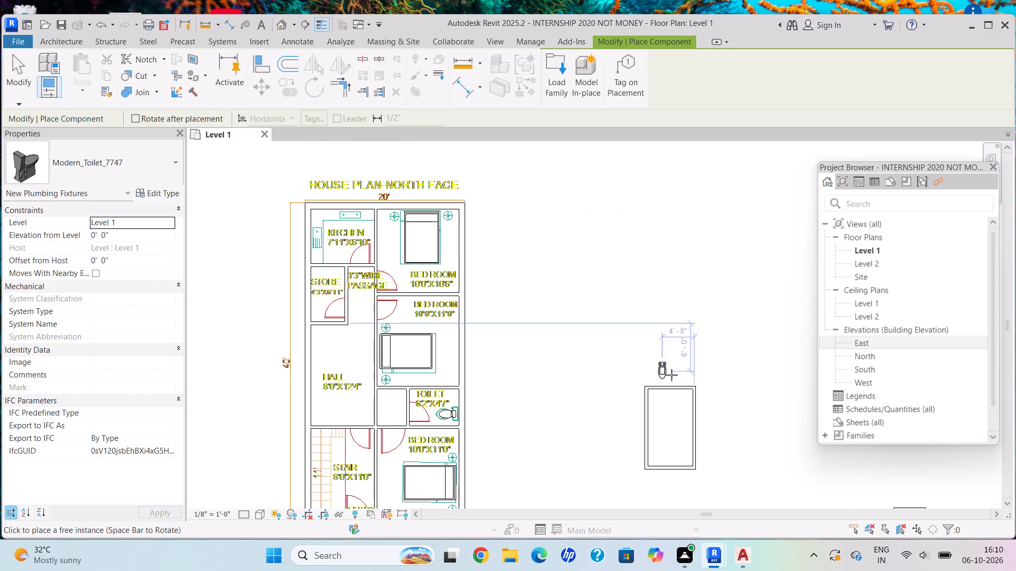
pyautogui.moveTo(629, 389); pyautogui.dragTo(756, 355, button='middle')
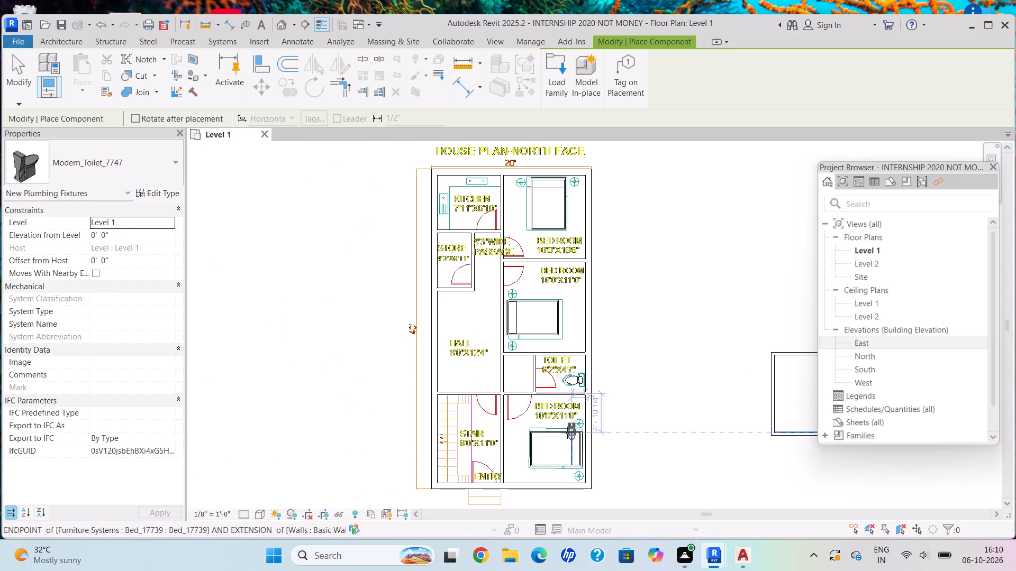
pyautogui.moveTo(569, 432); pyautogui.dragTo(634, 296, button='middle')
pyautogui.scroll(1, 627, 327)
pyautogui.scroll(-1, 635, 288)
pyautogui.scroll(3, 562, 369)
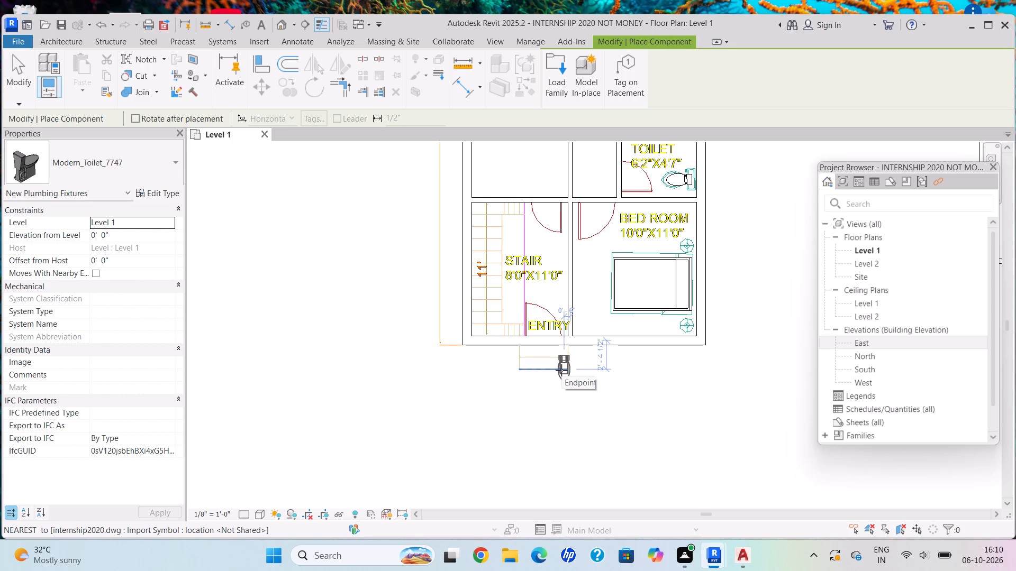
pyautogui.scroll(5, 563, 384)
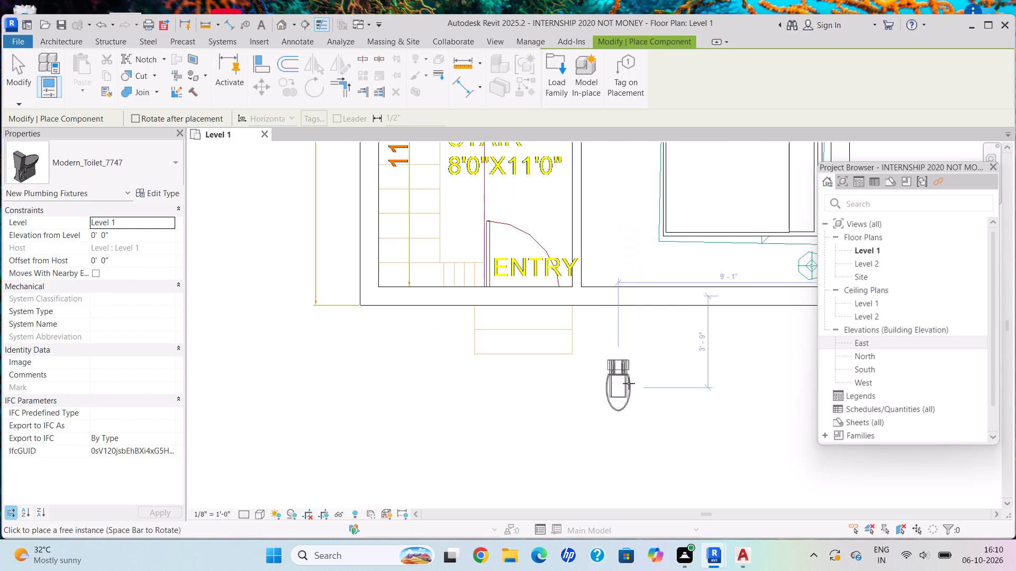
pyautogui.moveTo(634, 380); pyautogui.dragTo(489, 476, button='middle')
pyautogui.scroll(-4, 494, 352)
pyautogui.click(556, 302)
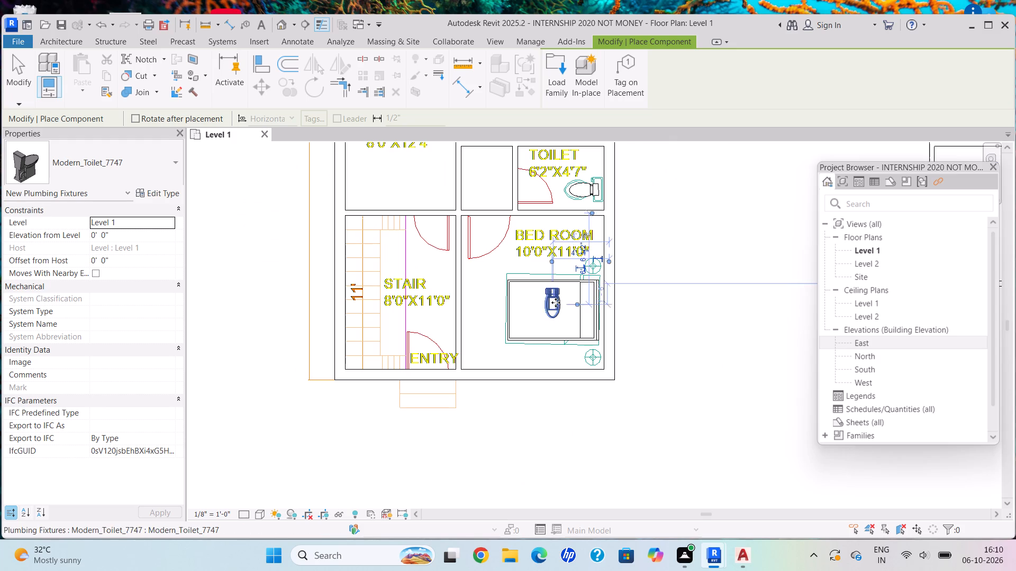
# Place another Modern_Toilet_7747 in the TOILET room, about 1'-6" from the east wall and 1'-4" from the north wall.
pyautogui.scroll(-2, 541, 265)
pyautogui.moveTo(559, 284); pyautogui.dragTo(616, 398, button='middle')
pyautogui.scroll(5, 650, 246)
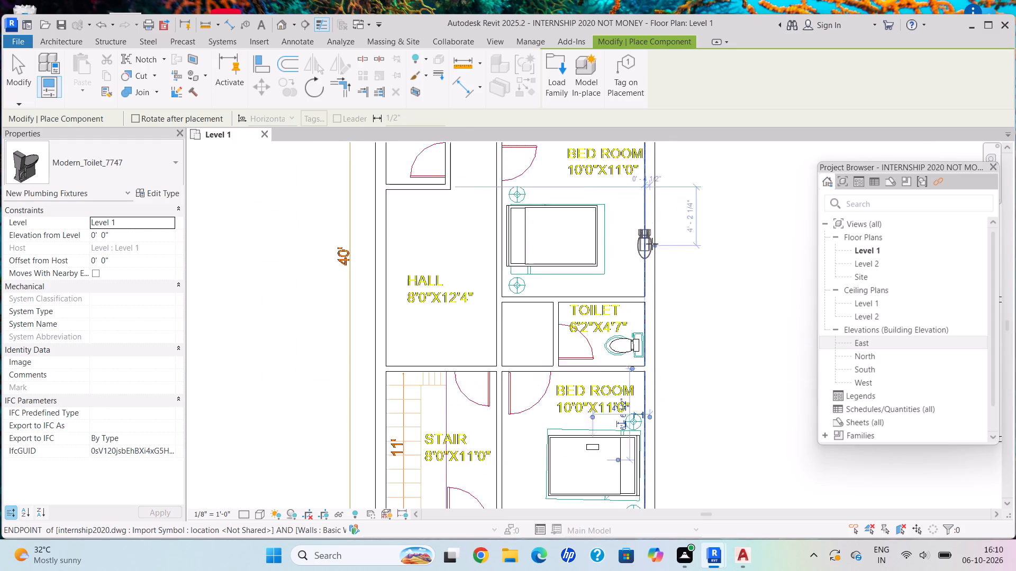
pyautogui.scroll(1, 638, 298)
pyautogui.scroll(-1, 638, 298)
pyautogui.scroll(2, 638, 298)
pyautogui.click(610, 373)
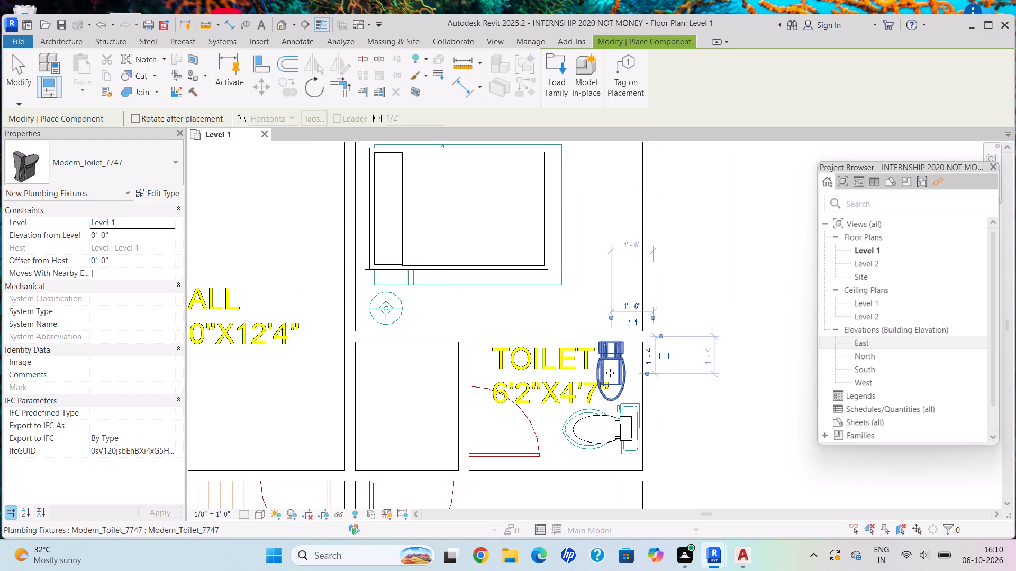
# Place two more Modern_Toilet_7747 components over the southern bedroom's bed, about 7'-11" and 7'-2" south of the room's north wall.
pyautogui.scroll(-2, 763, 326)
pyautogui.moveTo(763, 326); pyautogui.dragTo(709, 260, button='middle')
pyautogui.scroll(-1, 624, 184)
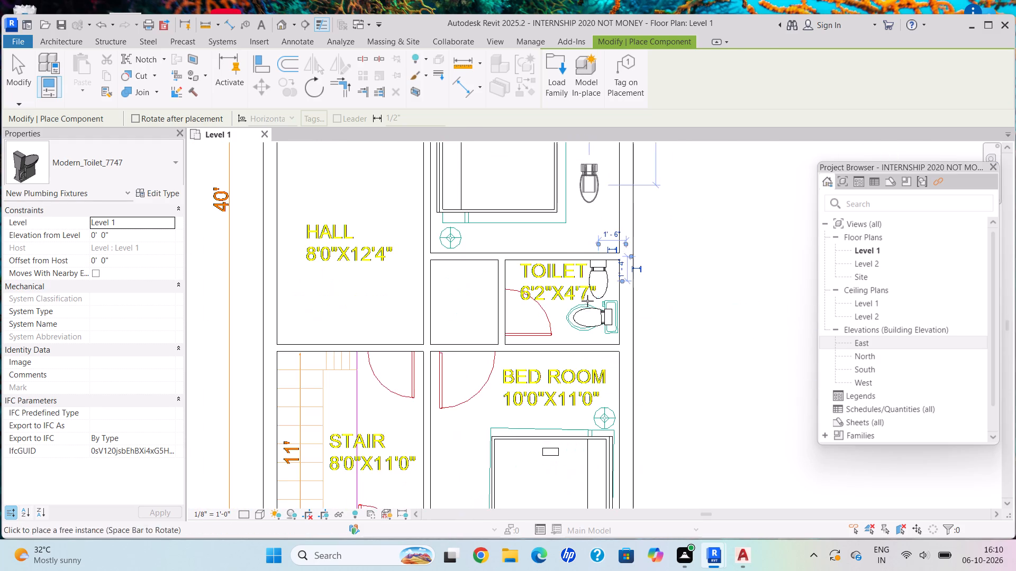
pyautogui.scroll(-2, 603, 367)
pyautogui.moveTo(601, 371); pyautogui.dragTo(585, 311, button='middle')
pyautogui.scroll(1, 556, 408)
pyautogui.scroll(-1, 557, 410)
pyautogui.scroll(1, 557, 410)
pyautogui.scroll(-1, 558, 410)
pyautogui.scroll(2, 559, 410)
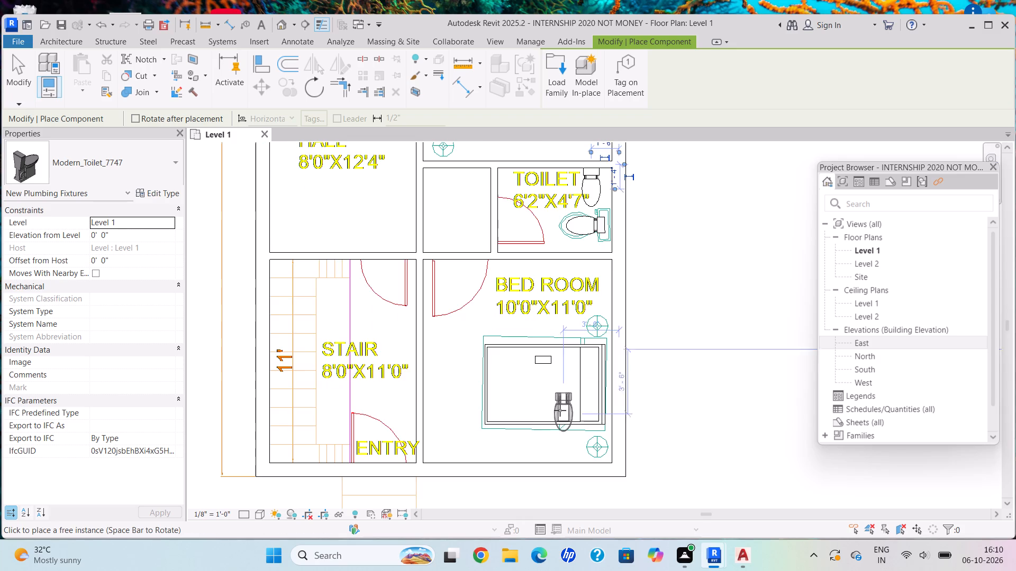
pyautogui.scroll(3, 527, 404)
pyautogui.scroll(-1, 520, 404)
pyautogui.scroll(1, 520, 404)
pyautogui.scroll(-1, 520, 404)
pyautogui.scroll(1, 520, 404)
pyautogui.click(516, 402)
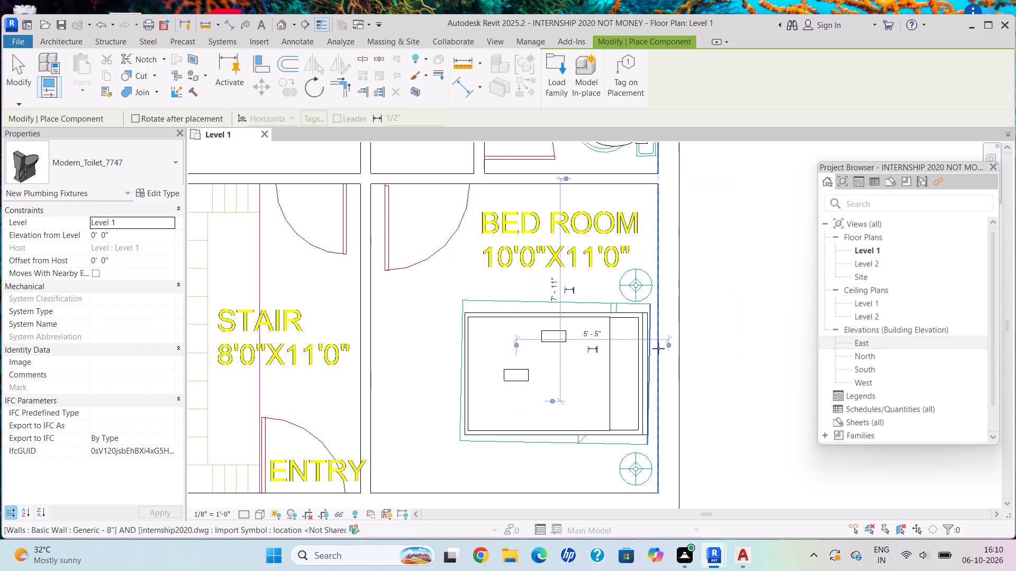
pyautogui.moveTo(610, 379); pyautogui.dragTo(620, 381)
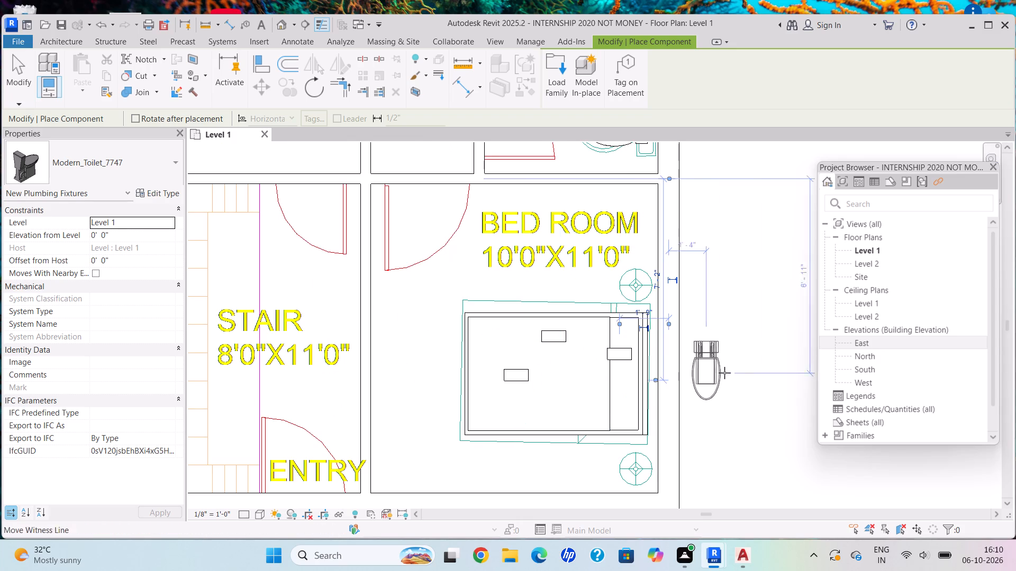
pyautogui.moveTo(726, 373); pyautogui.dragTo(621, 412, button='middle')
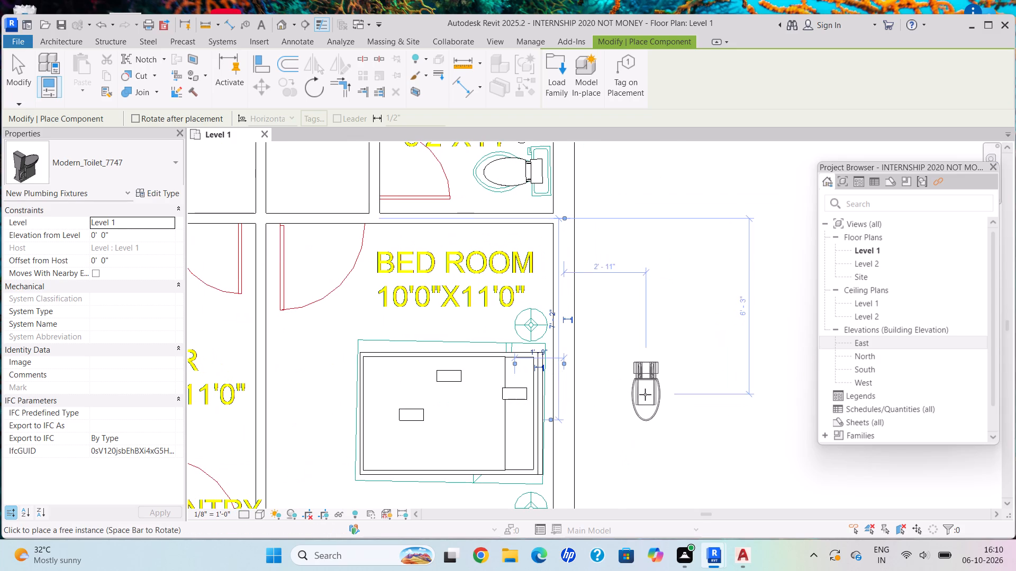
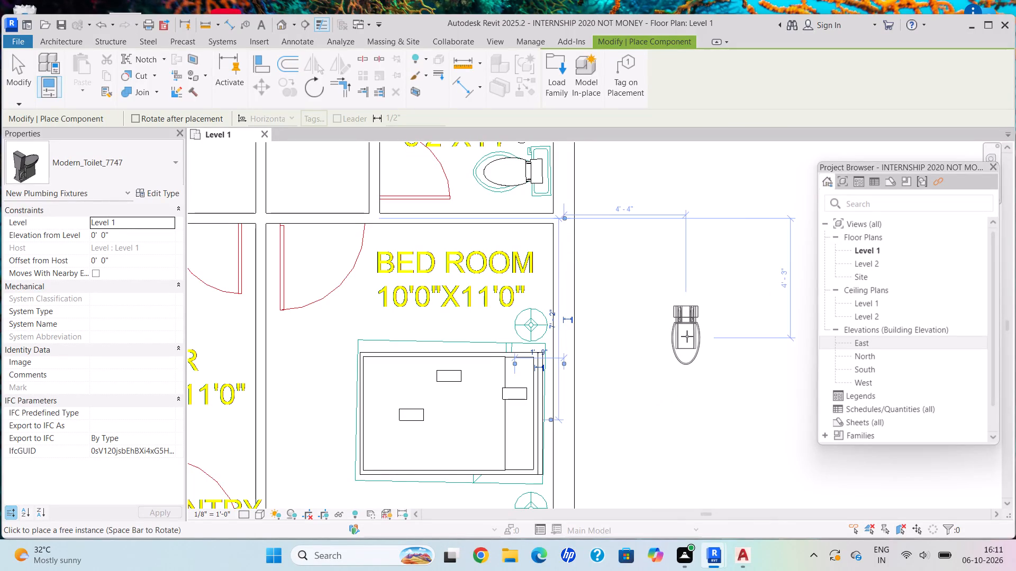
# Place two more Modern_Toilet_7747 components outside the southern bedroom's east wall, about 4'-3" and 6'-6 1/2" south of the bedroom's north wall.
pyautogui.click(687, 336)
pyautogui.click(721, 402)
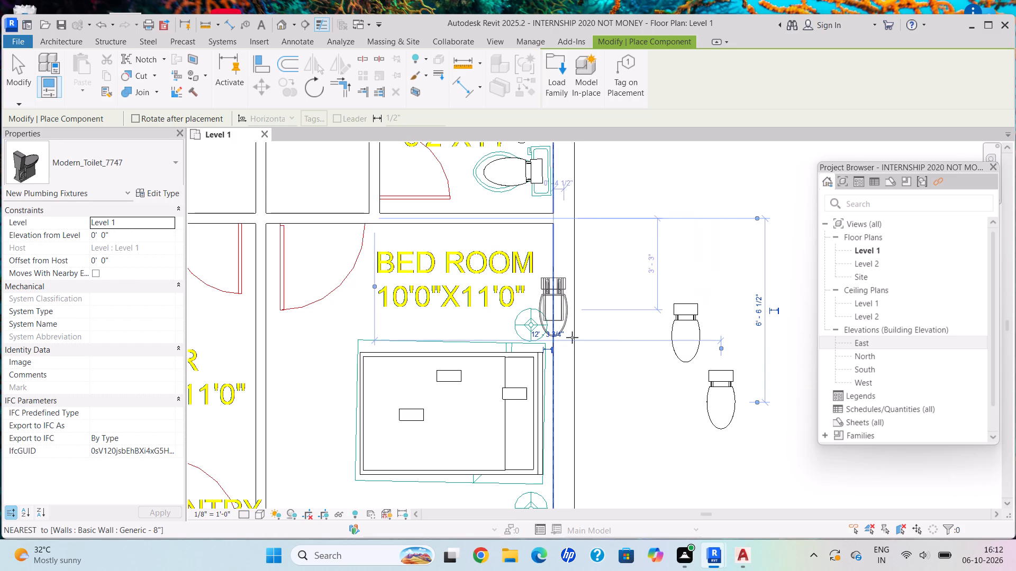
pyautogui.moveTo(643, 315); pyautogui.dragTo(651, 343, button='middle')
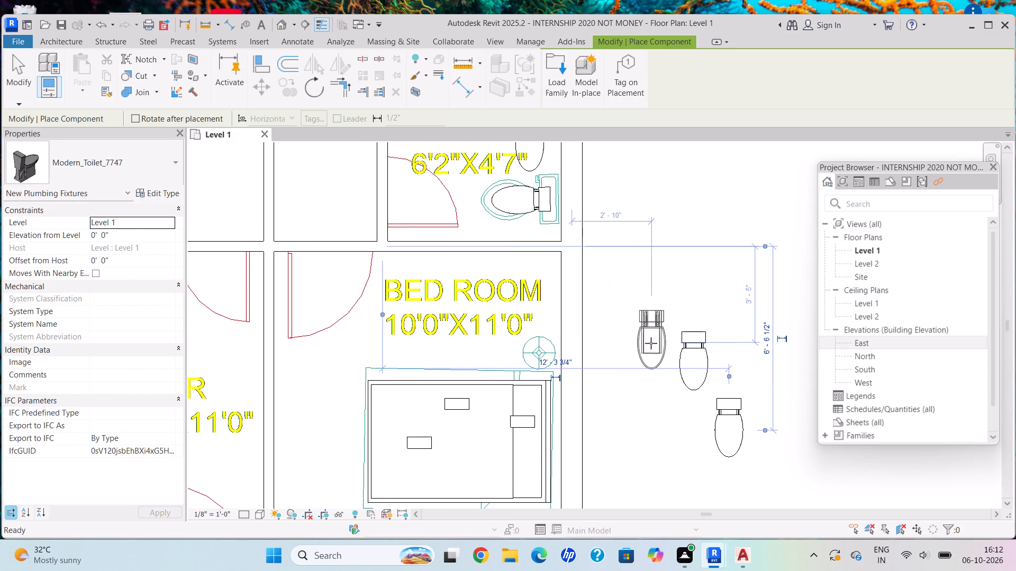
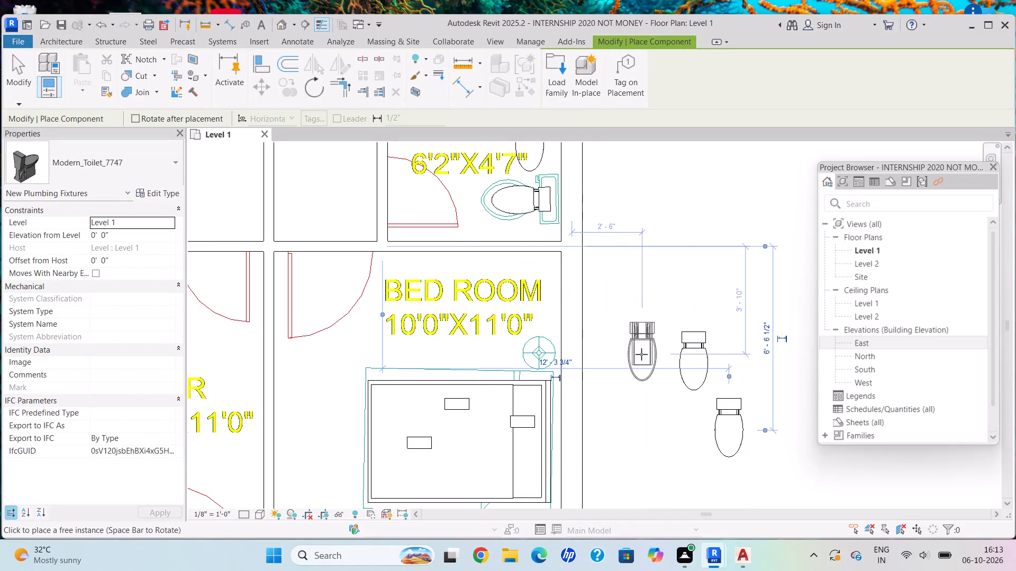
# Place a Modern_Toilet_7747 component inside the southern bedroom beside its west wall, about 5'-9" south of the north wall.
pyautogui.click(291, 408)
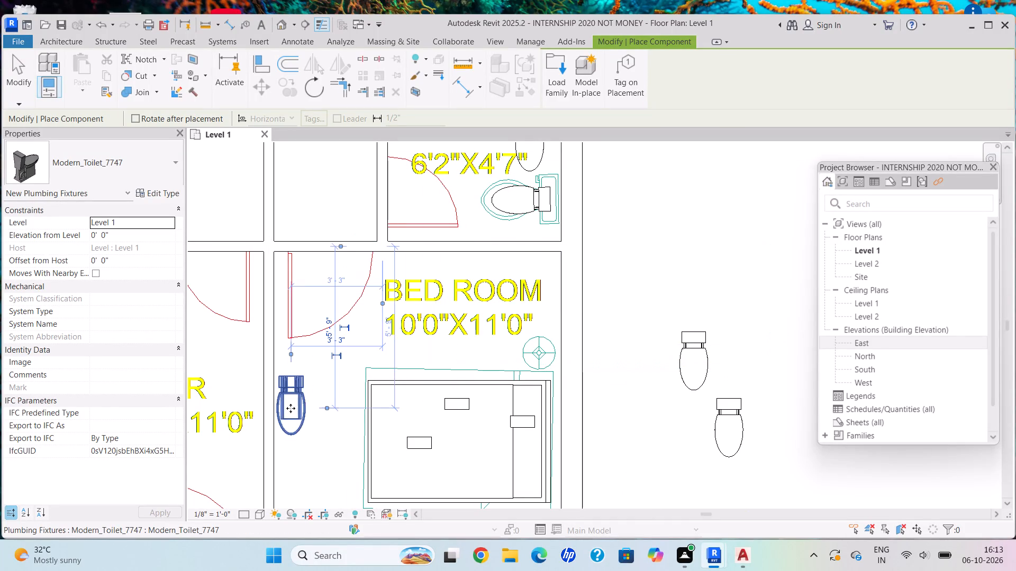
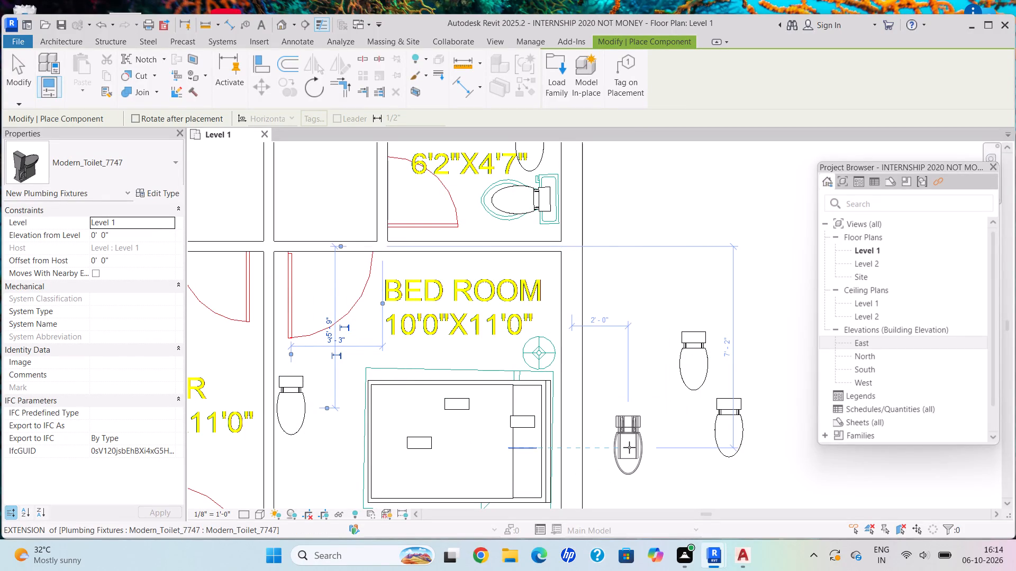
# Place a Modern_Toilet_7747 component at the south end of the 3'3" wide passage, just east of the store.
pyautogui.scroll(-4, 605, 437)
pyautogui.scroll(-1, 268, 495)
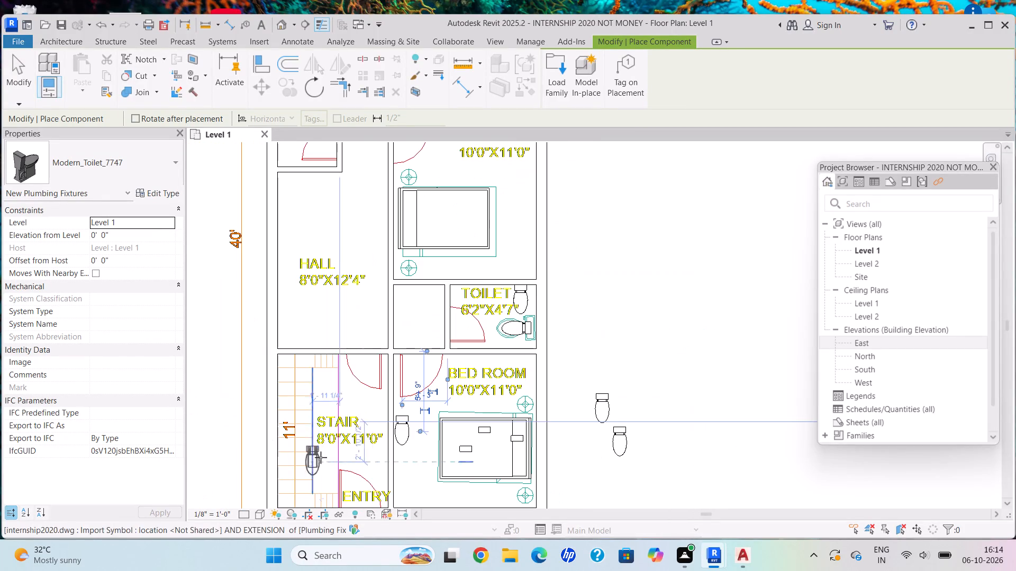
pyautogui.moveTo(345, 449); pyautogui.dragTo(406, 396, button='middle')
pyautogui.moveTo(478, 229); pyautogui.dragTo(492, 427, button='middle')
pyautogui.middleClick(492, 428)
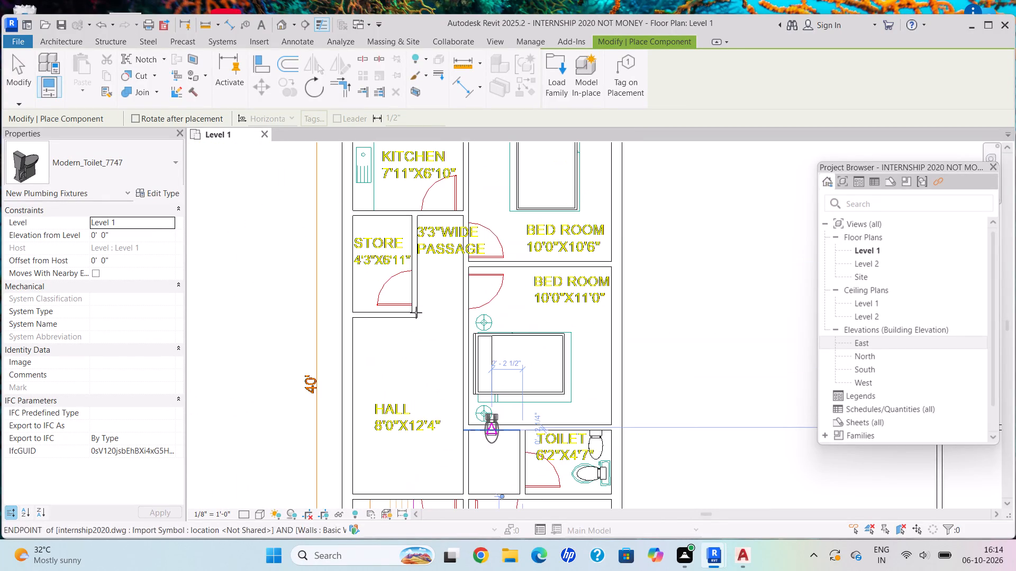
pyautogui.click(435, 300)
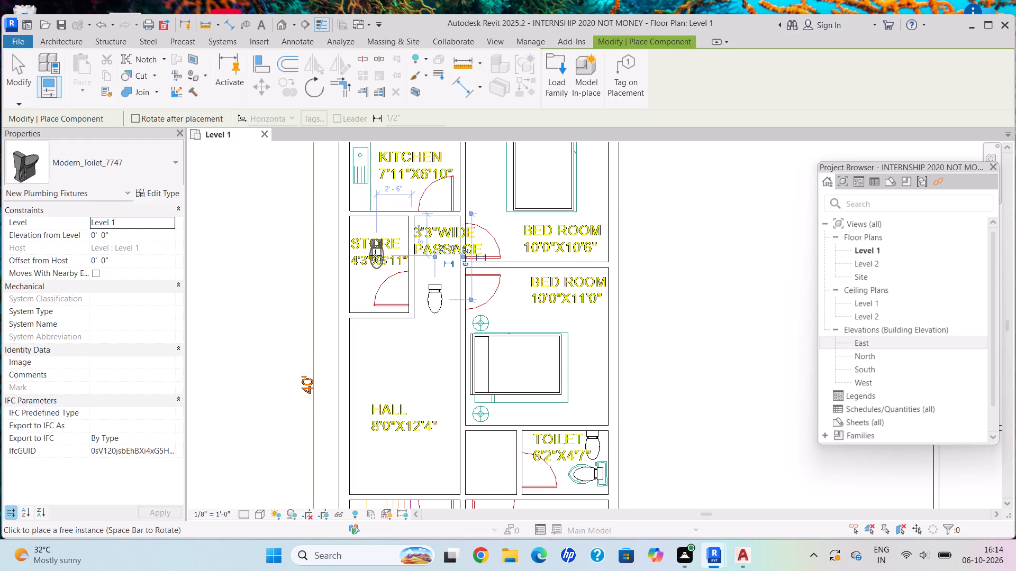
# Place a Modern_Toilet_7747 component in the store, about 3'-0" south of its north wall and 2'-6" from its east wall.
pyautogui.click(375, 255)
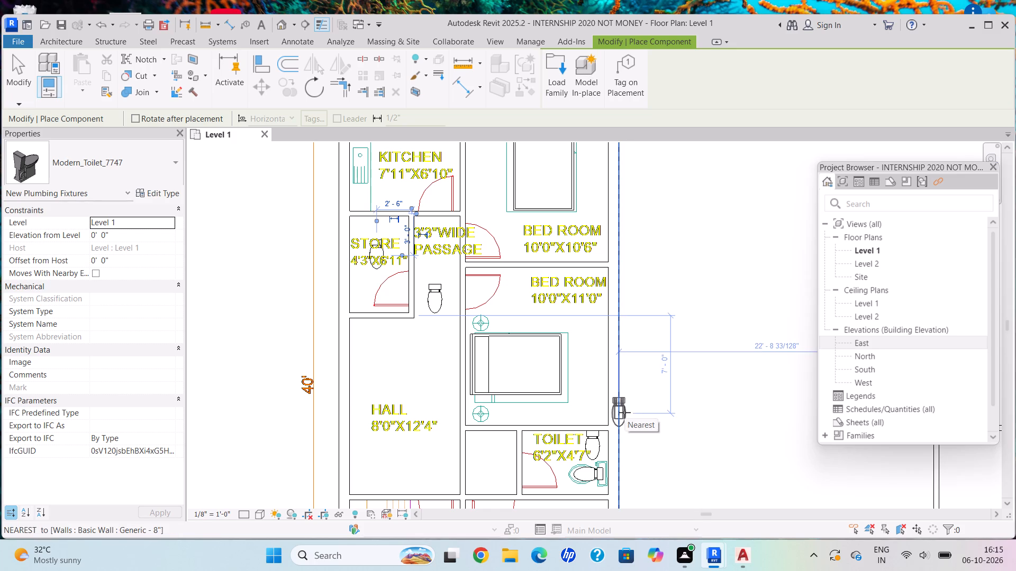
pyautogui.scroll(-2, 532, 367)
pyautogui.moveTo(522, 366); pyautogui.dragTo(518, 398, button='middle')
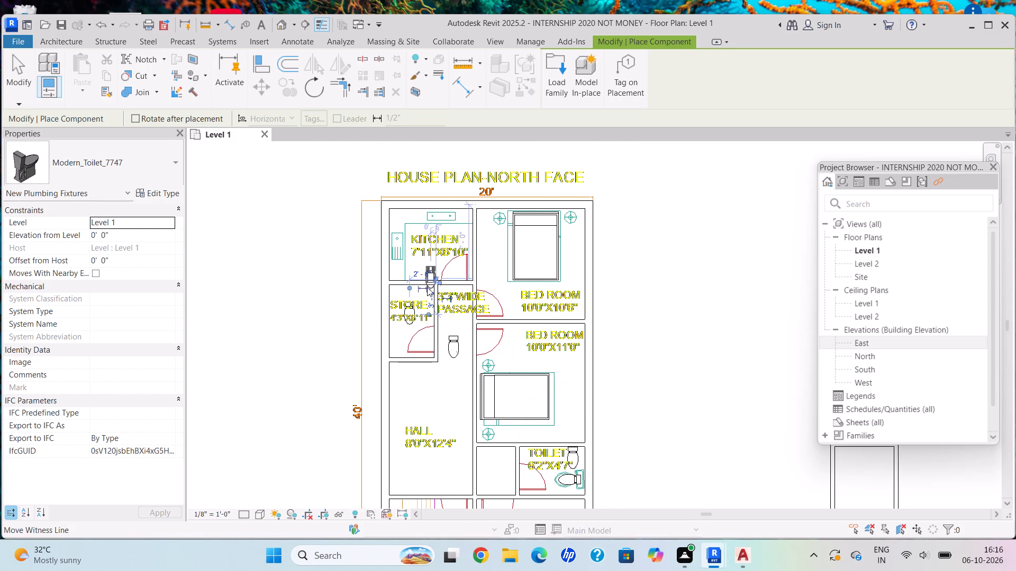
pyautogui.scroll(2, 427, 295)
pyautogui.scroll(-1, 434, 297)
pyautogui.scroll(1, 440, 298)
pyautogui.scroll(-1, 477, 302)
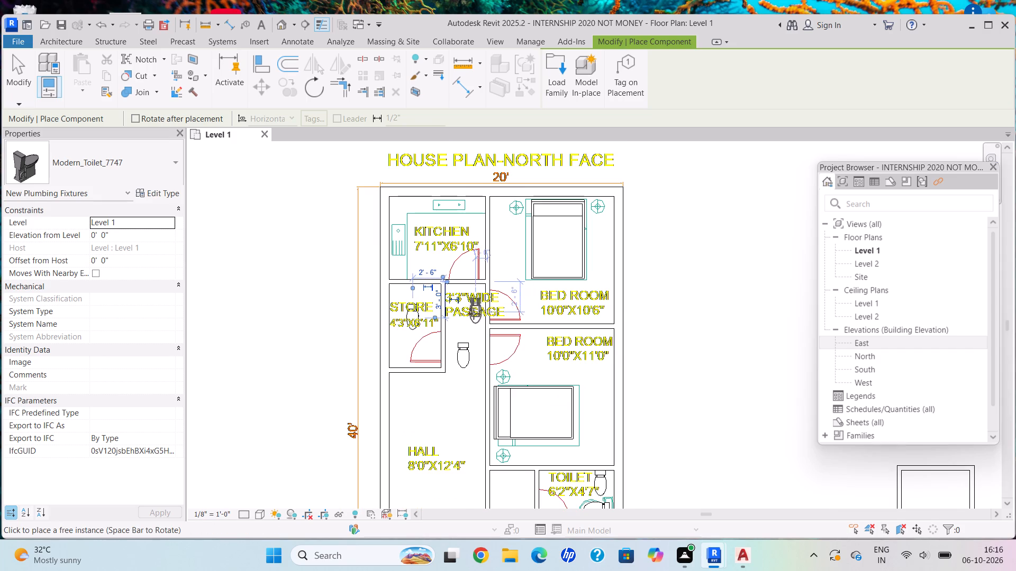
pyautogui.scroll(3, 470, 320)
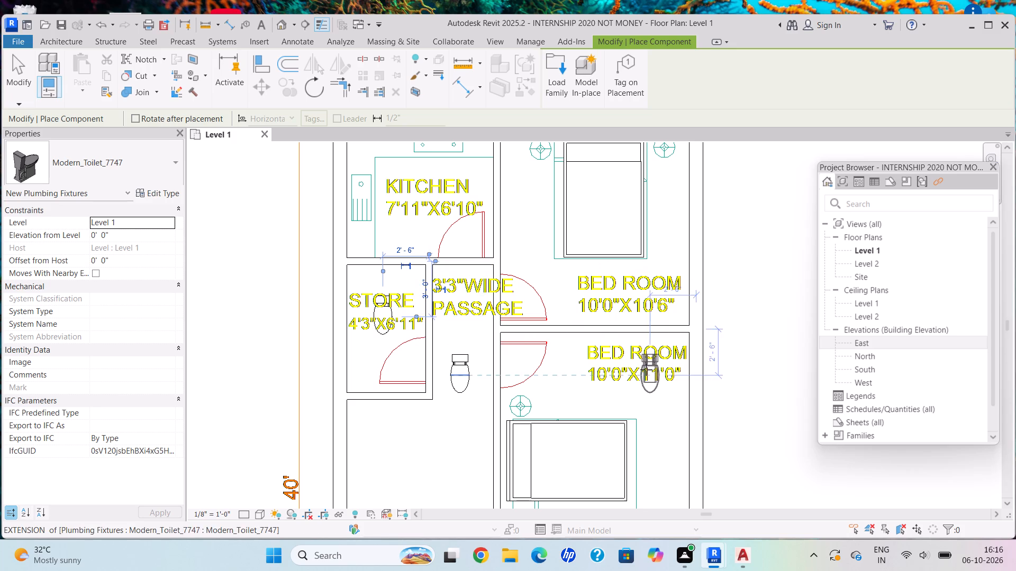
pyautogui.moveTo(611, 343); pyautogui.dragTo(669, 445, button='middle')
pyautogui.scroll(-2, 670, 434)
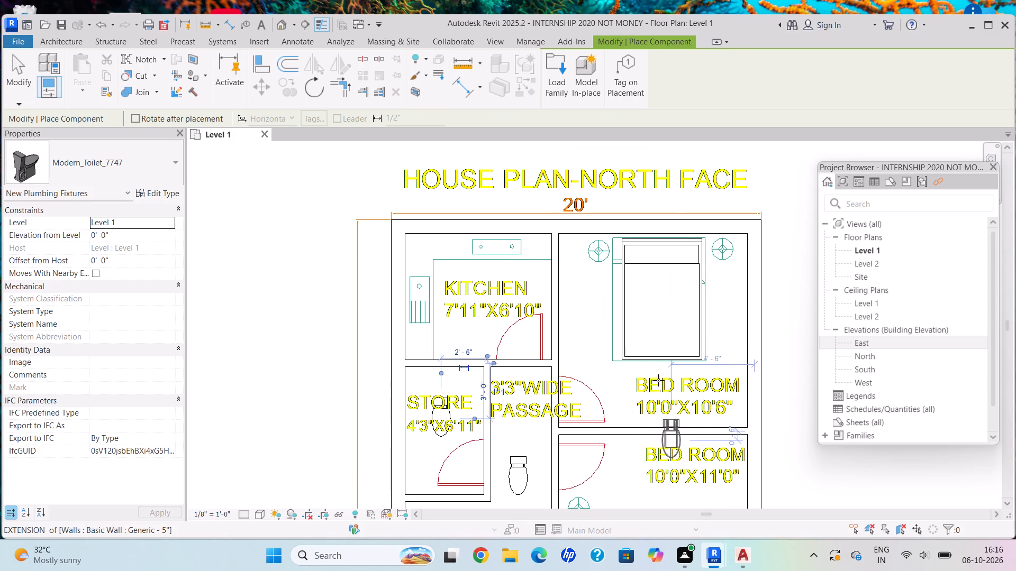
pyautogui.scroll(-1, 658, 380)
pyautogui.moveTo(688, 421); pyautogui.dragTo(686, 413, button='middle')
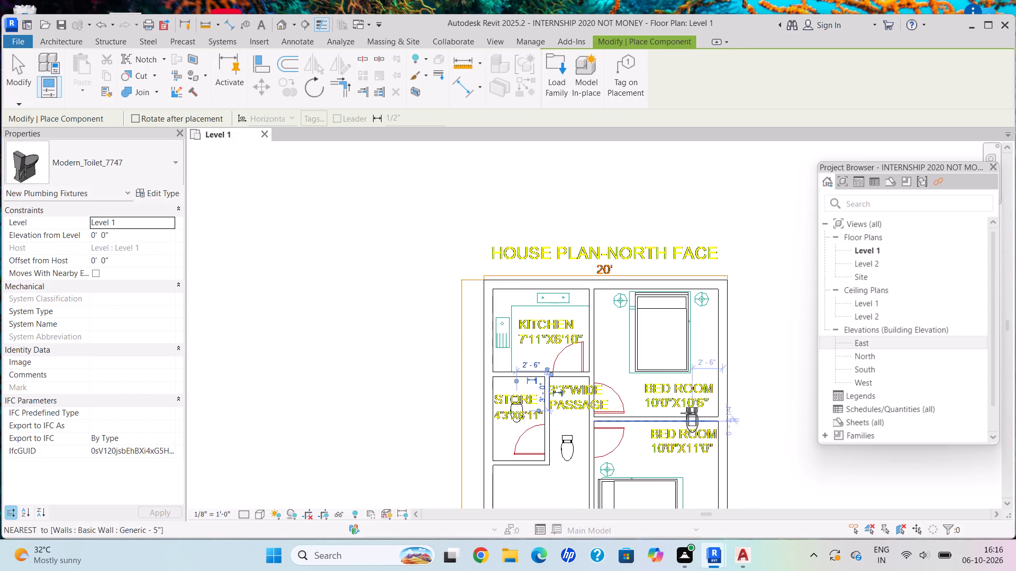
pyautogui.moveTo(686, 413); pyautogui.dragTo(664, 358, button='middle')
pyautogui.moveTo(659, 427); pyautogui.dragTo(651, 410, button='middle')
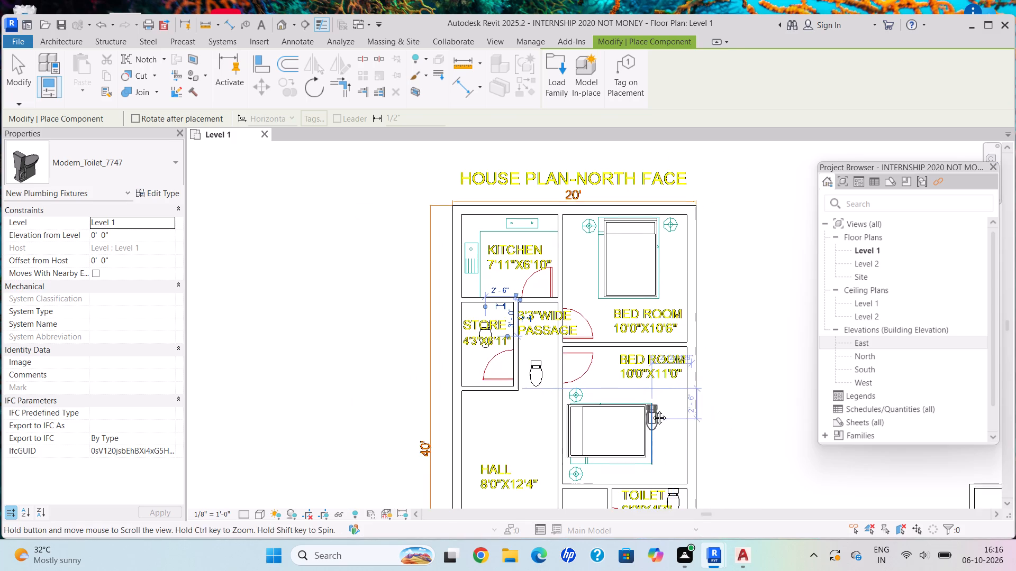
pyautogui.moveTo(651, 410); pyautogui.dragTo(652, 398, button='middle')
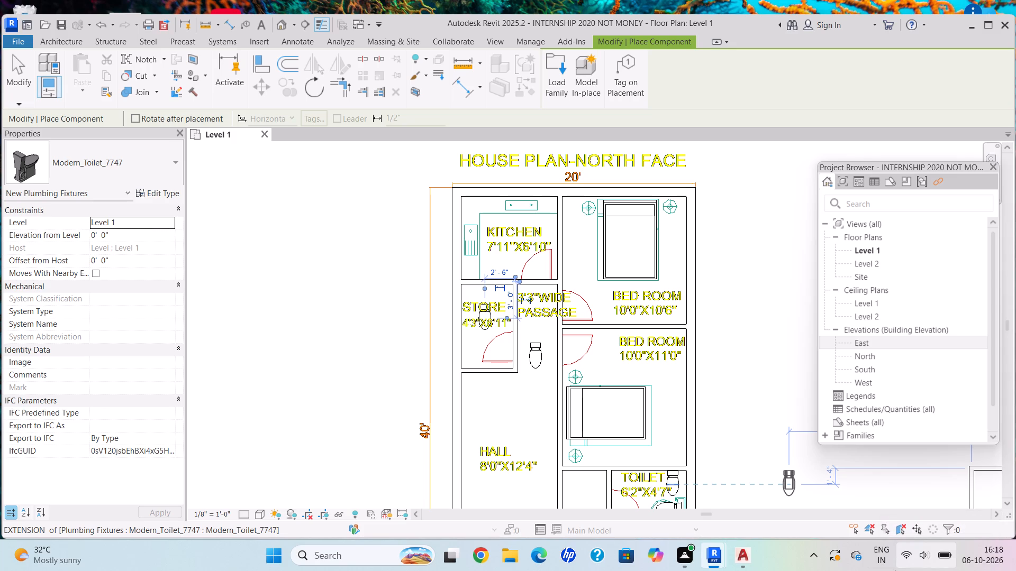
# Place three Modern_Toilet_7747 components in the northern hall, about 4'-6", 2'-0" and 3'-0" south of the store's south wall line.
pyautogui.click(532, 422)
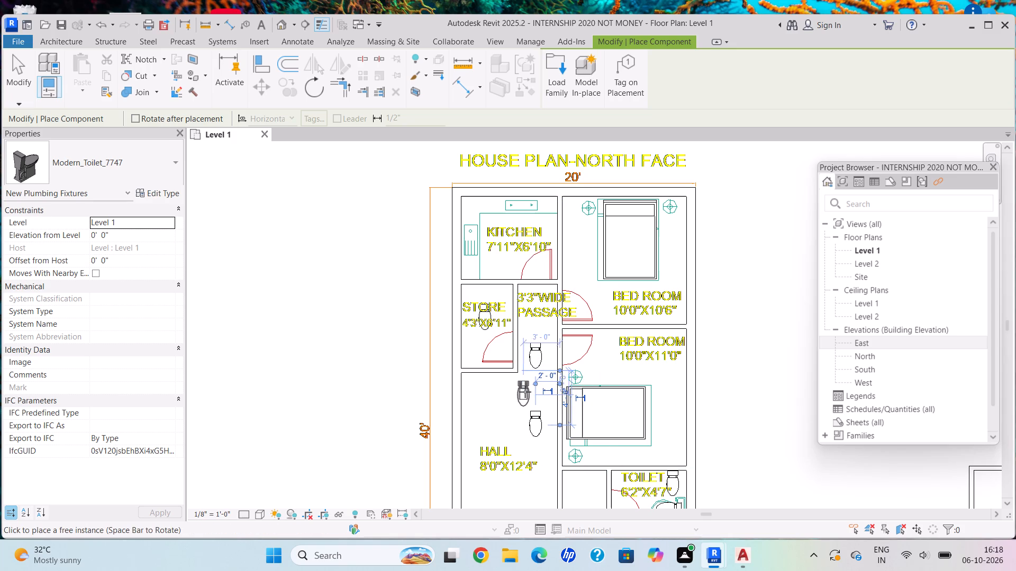
pyautogui.click(533, 390)
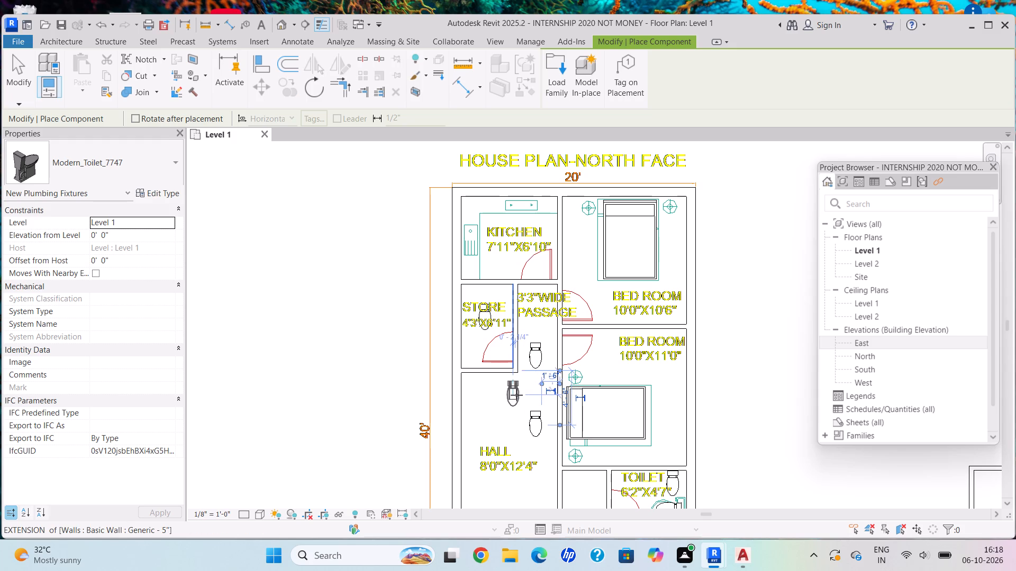
pyautogui.click(516, 395)
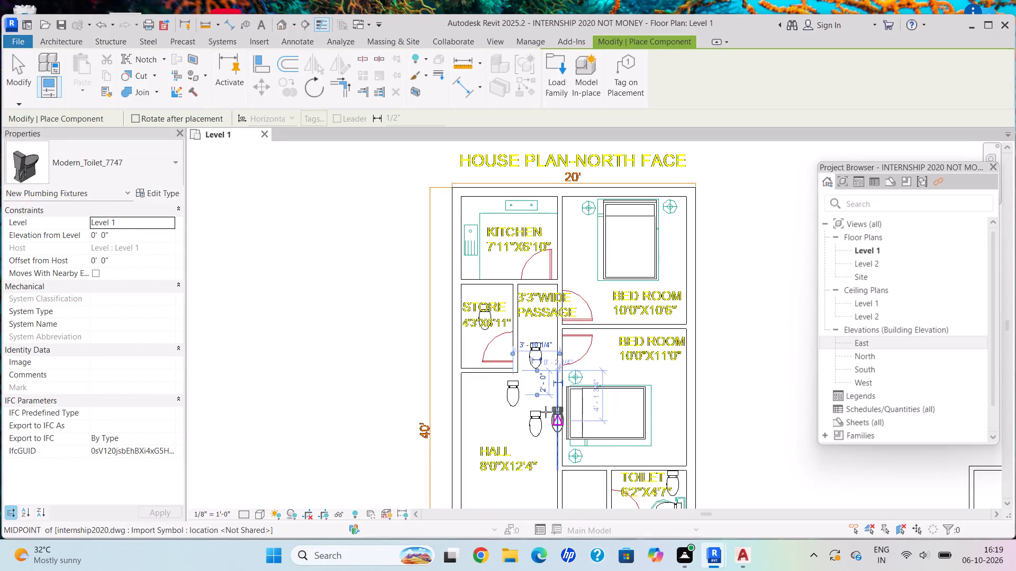
pyautogui.moveTo(487, 407); pyautogui.dragTo(494, 407)
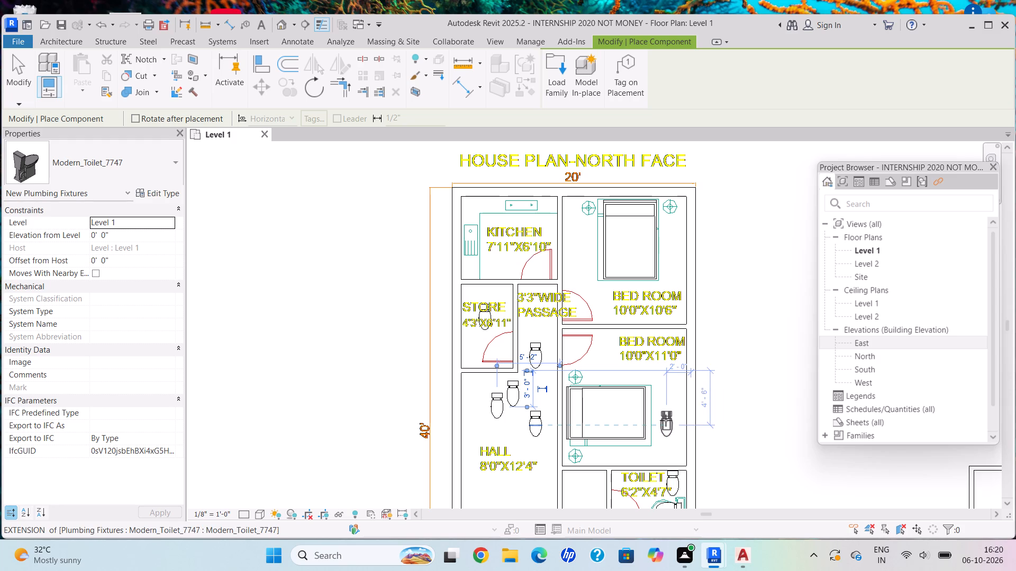
# Place a Modern_Toilet_7747 component in the middle bedroom, east of the bed and about 8'-1 1/2" south of the north wall.
pyautogui.scroll(-1, 406, 282)
pyautogui.scroll(-2, 555, 385)
pyautogui.scroll(1, 610, 420)
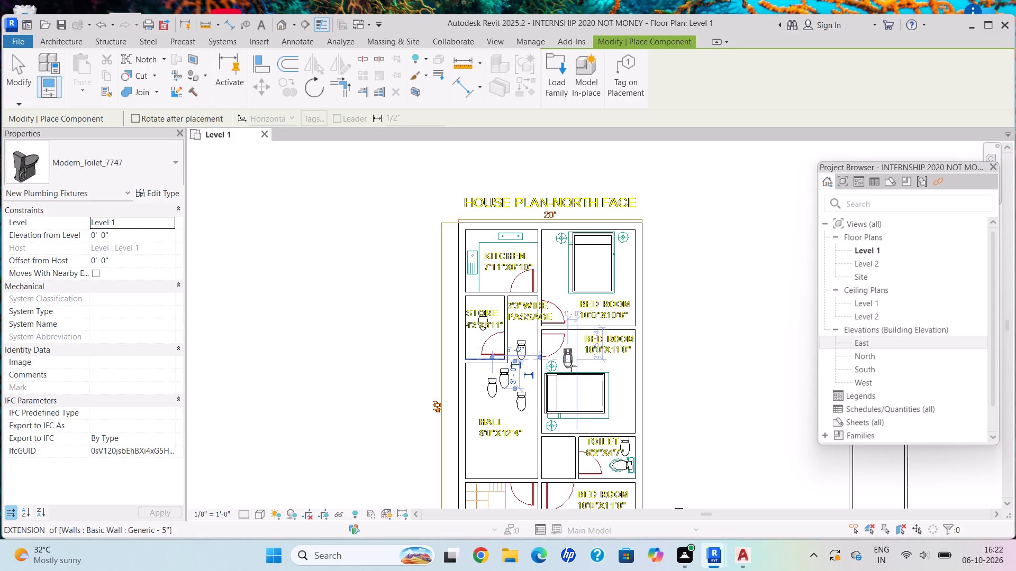
pyautogui.click(621, 409)
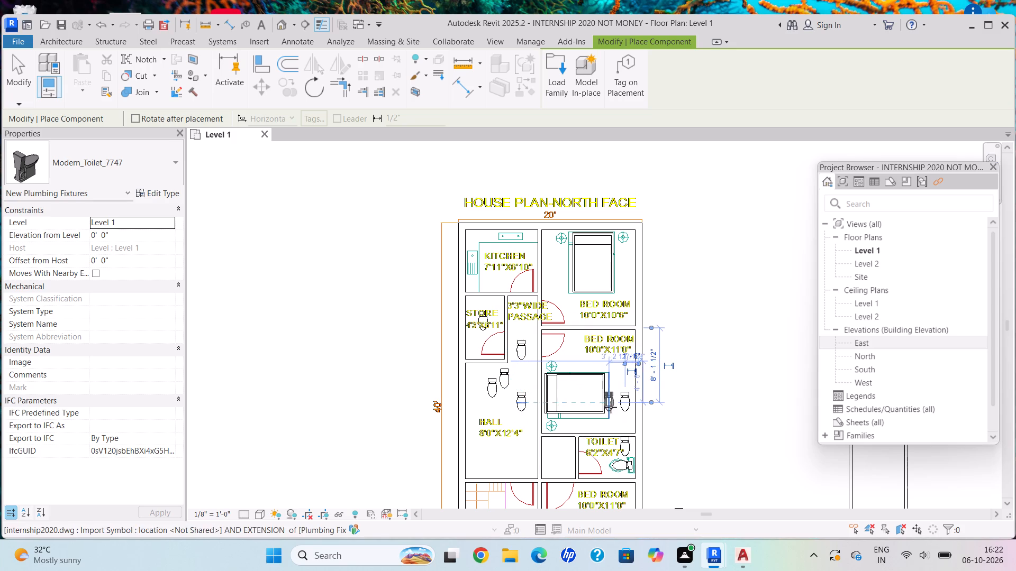
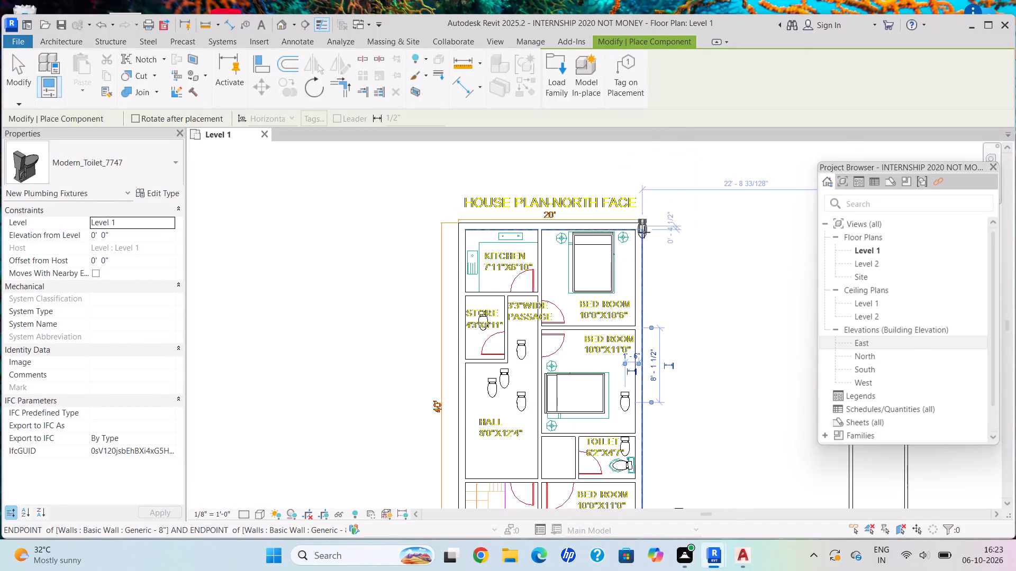
# Place a Modern_Toilet_7747 component in the southern part of the northern hall, about 2'-6" west of its east wall.
pyautogui.scroll(1, 510, 481)
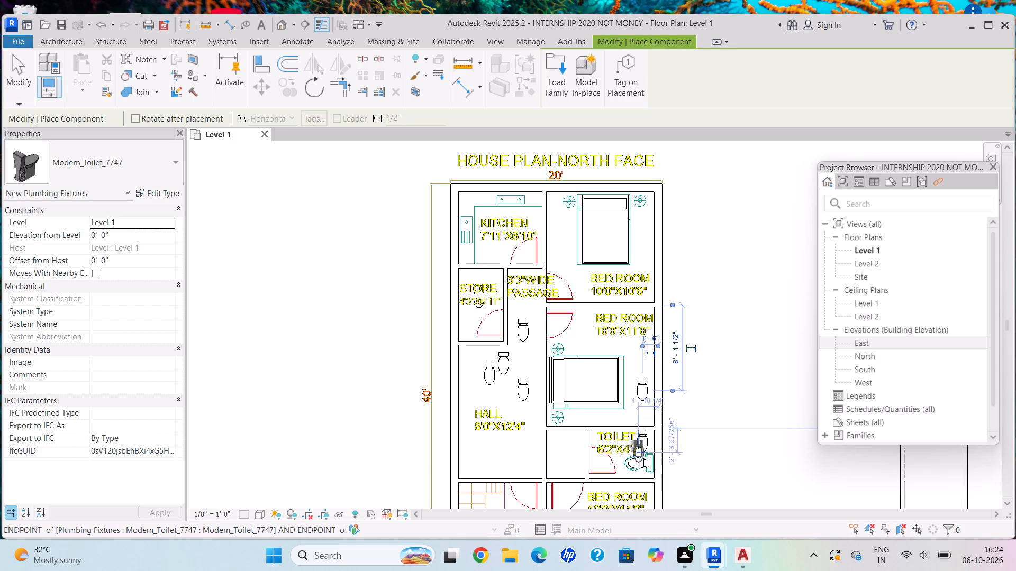
pyautogui.click(516, 447)
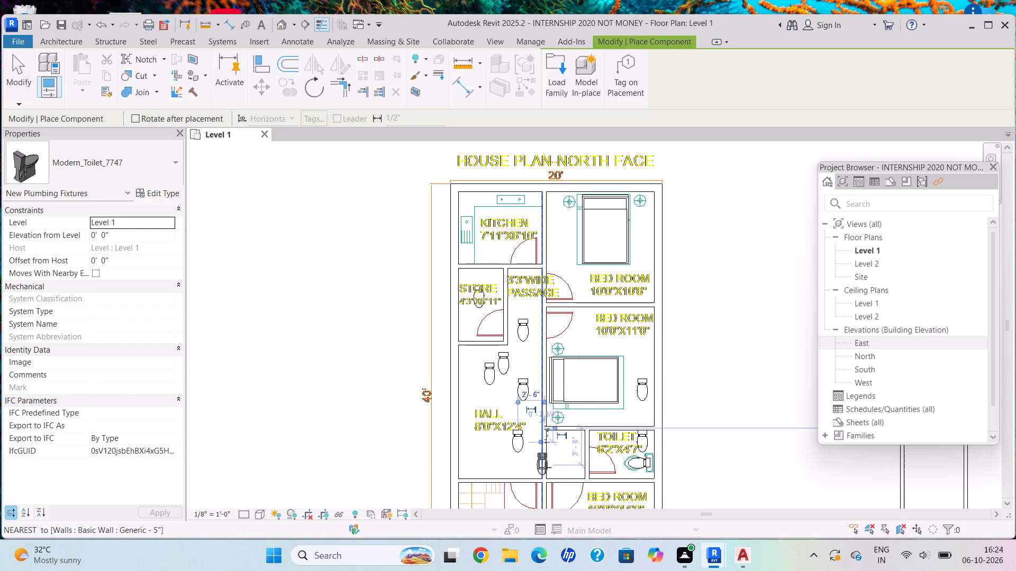
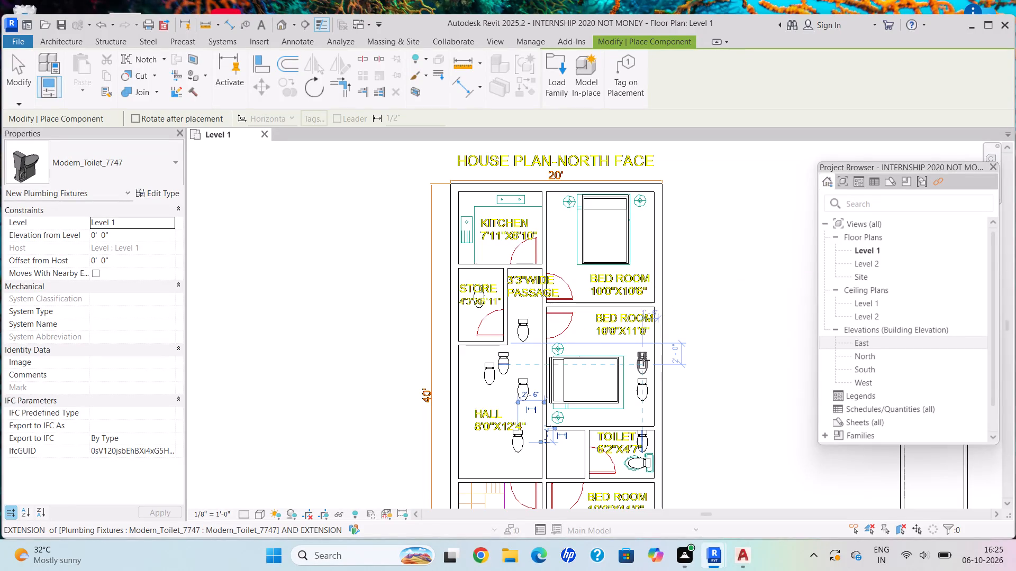
# Place a Modern_Toilet_7747 component along the east side of the middle bedroom, about 5'-7 1/2" south of its north wall.
pyautogui.click(645, 360)
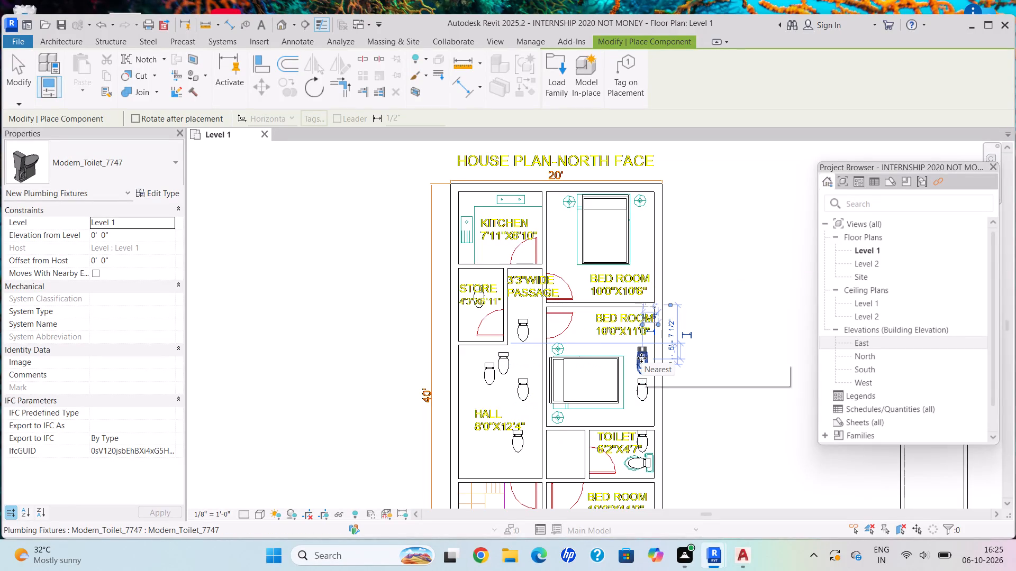
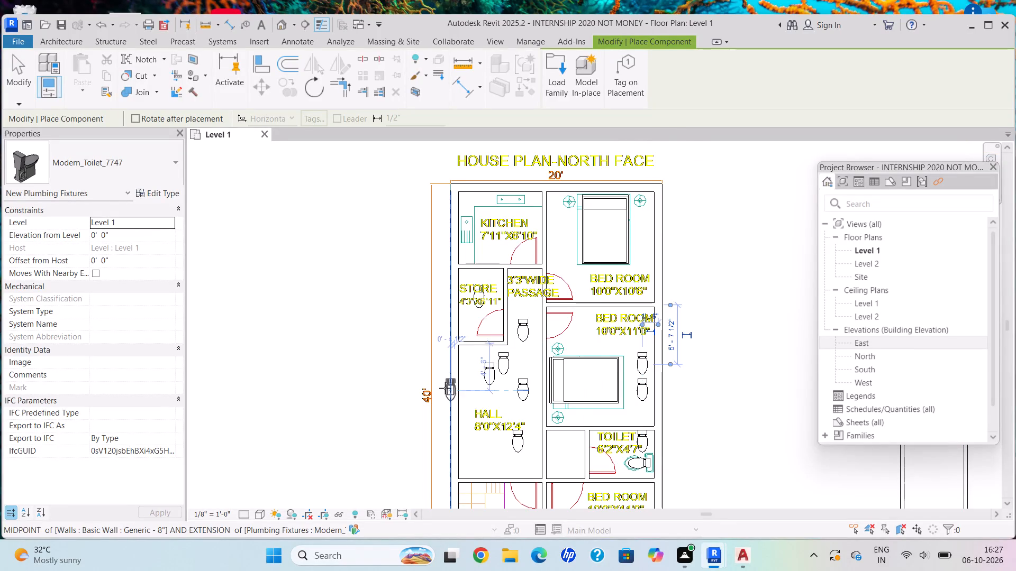
# Place two more Modern_Toilet_7747 components in the northwest part of the hall, the second just north of the first.
pyautogui.scroll(3, 474, 384)
pyautogui.scroll(-1, 474, 384)
pyautogui.scroll(1, 474, 384)
pyautogui.scroll(-1, 474, 384)
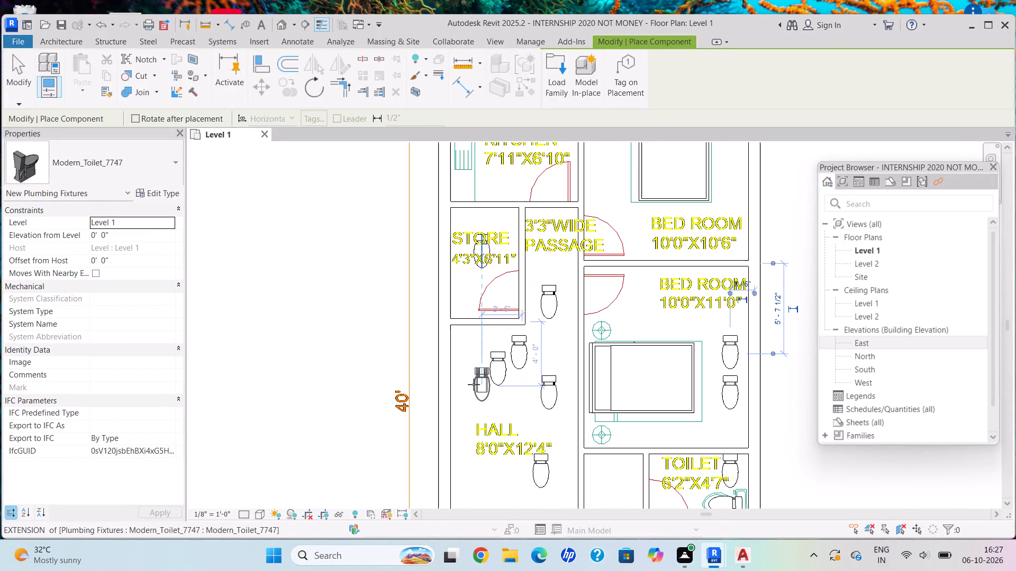
pyautogui.click(465, 395)
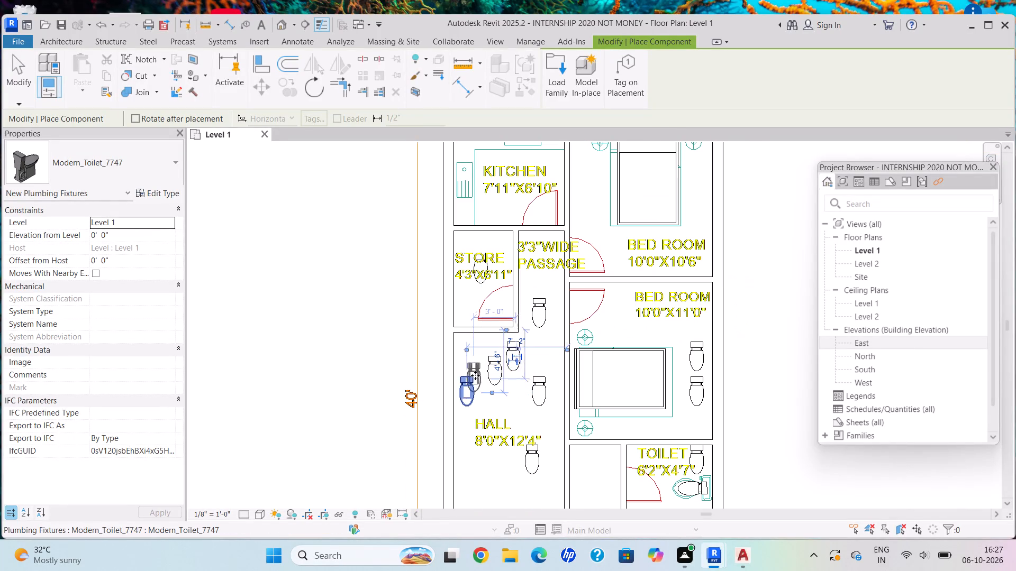
pyautogui.click(471, 357)
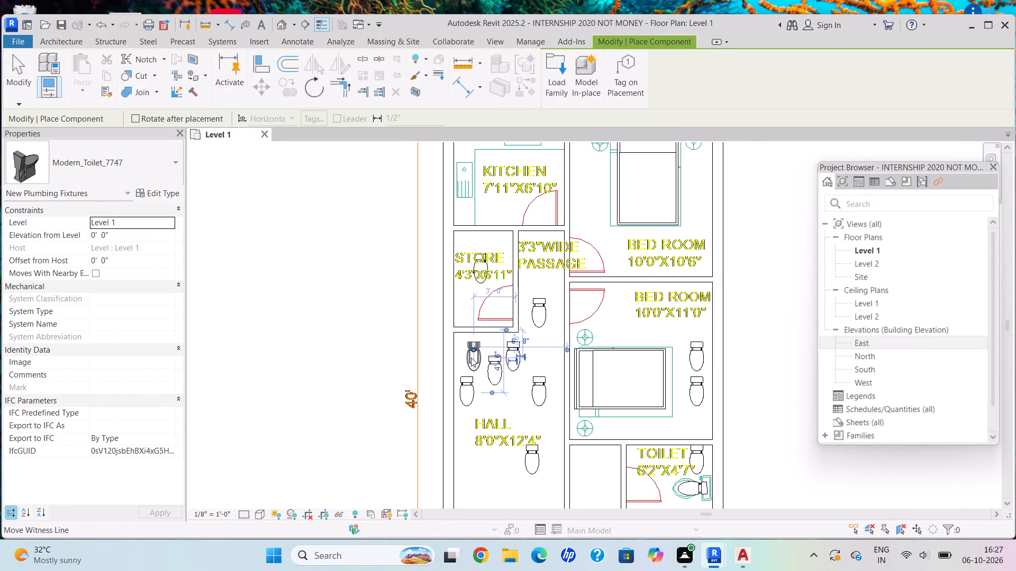
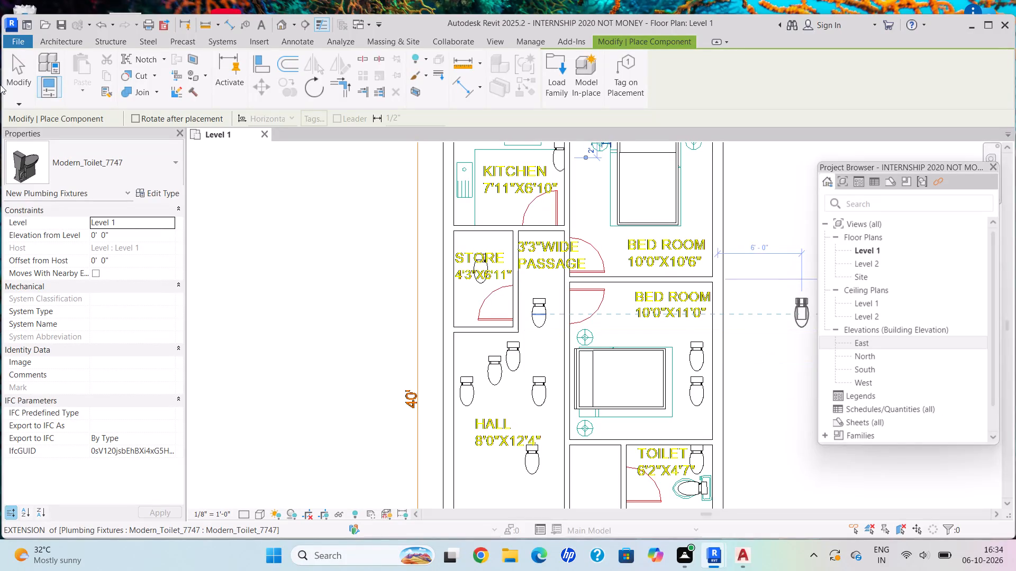
# End the toilet component placement and dismiss the save reminder without saving the project.
pyautogui.moveTo(458, 431); pyautogui.dragTo(367, 493, button='middle')
pyautogui.scroll(1, 441, 443)
pyautogui.middleClick(367, 493)
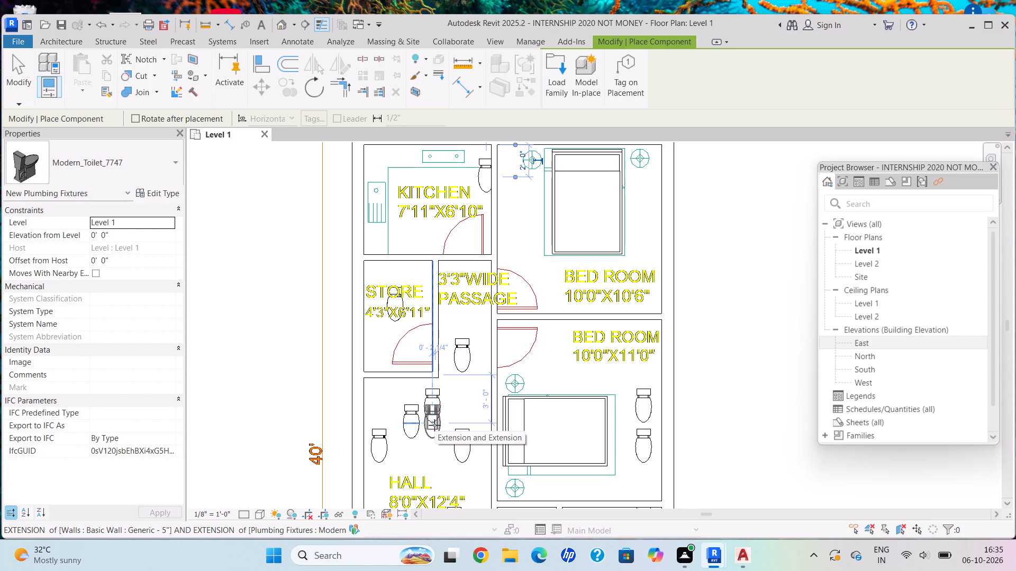
pyautogui.scroll(-2, 561, 402)
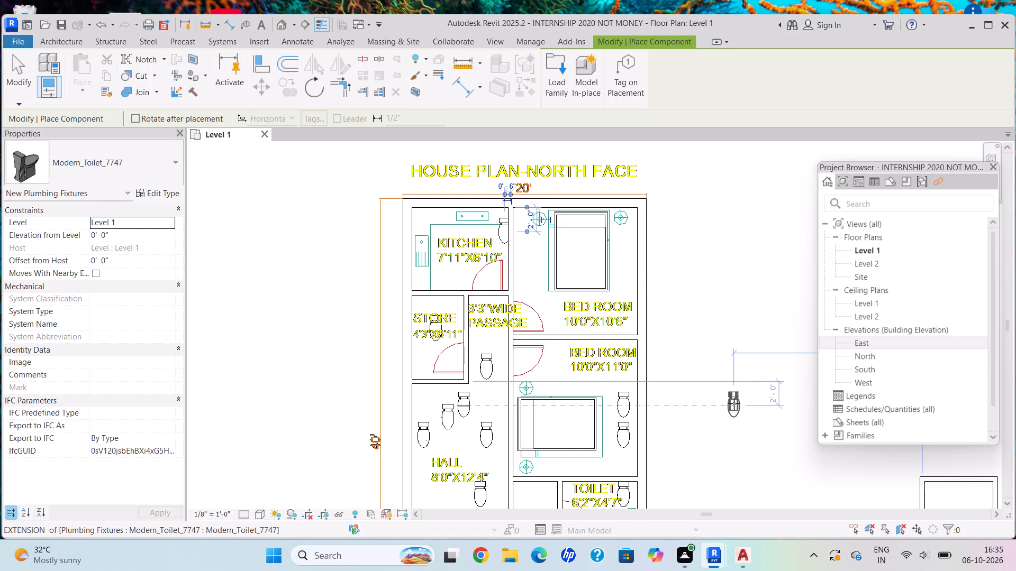
pyautogui.press('Escape')
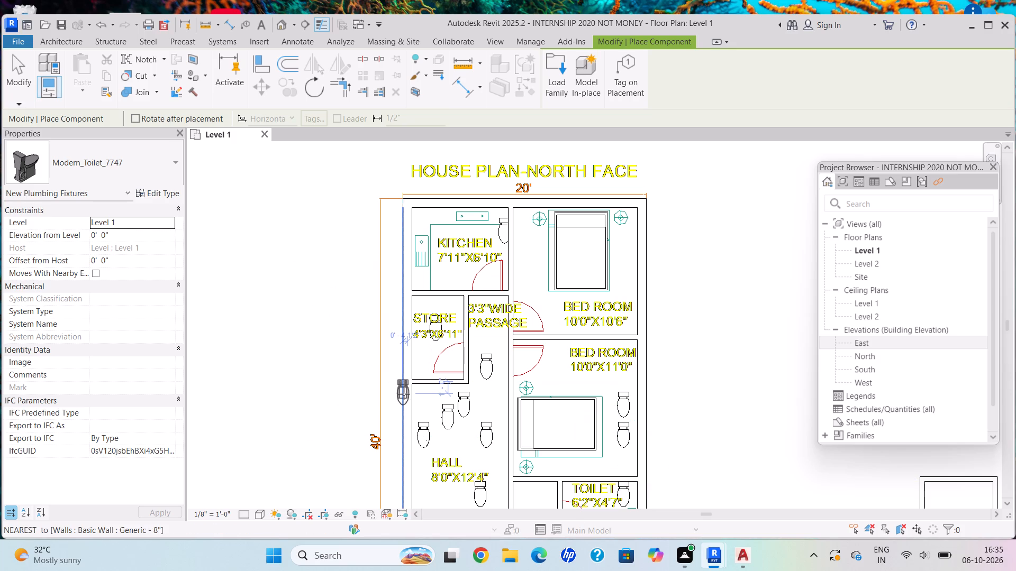
pyautogui.press('Escape')
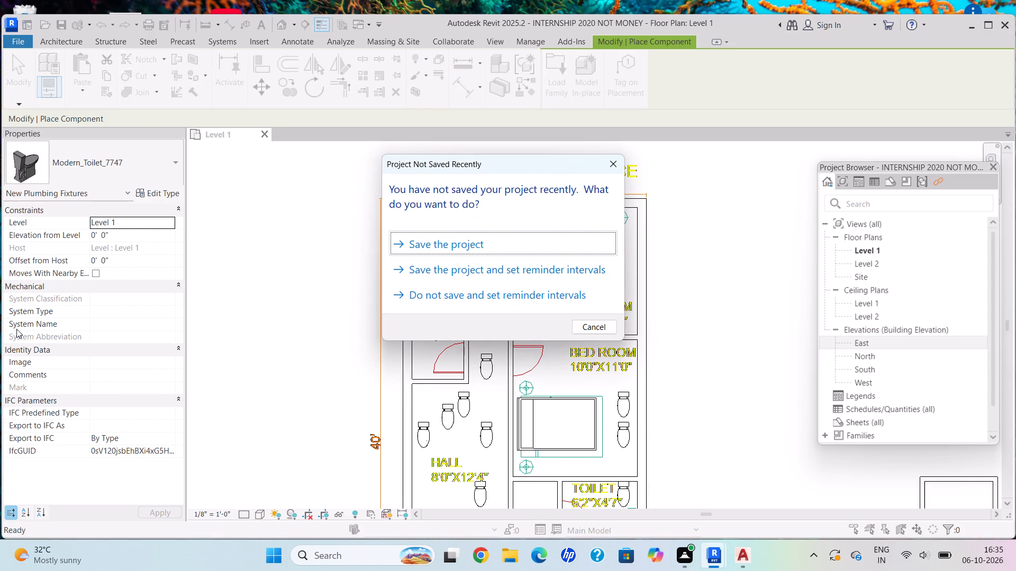
pyautogui.click(621, 163)
# Delete the two Modern_Toilet_7747 fixtures east of the bed in the middle 10'0"X11'0" bedroom.
pyautogui.click(630, 413)
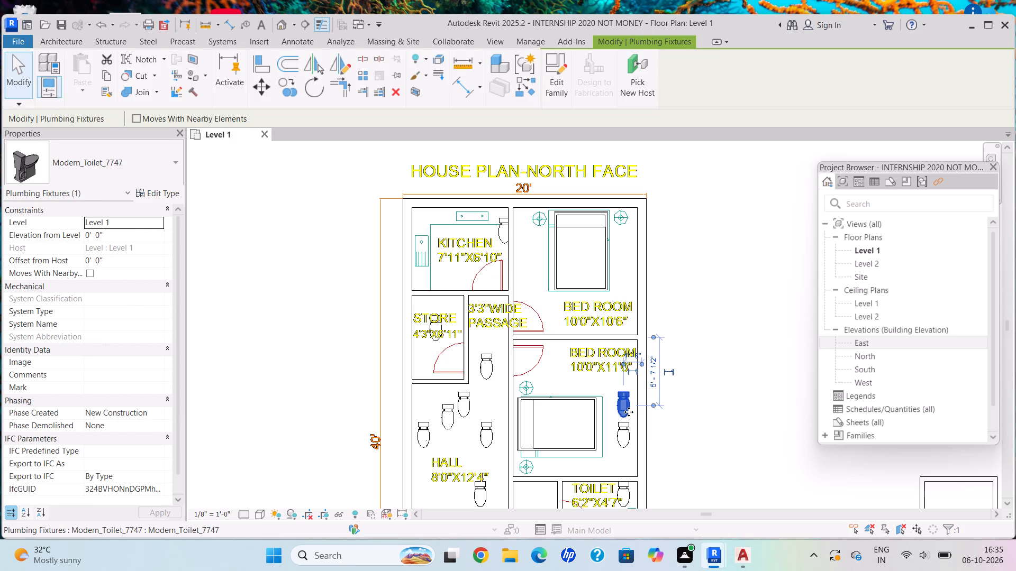
pyautogui.press('Delete')
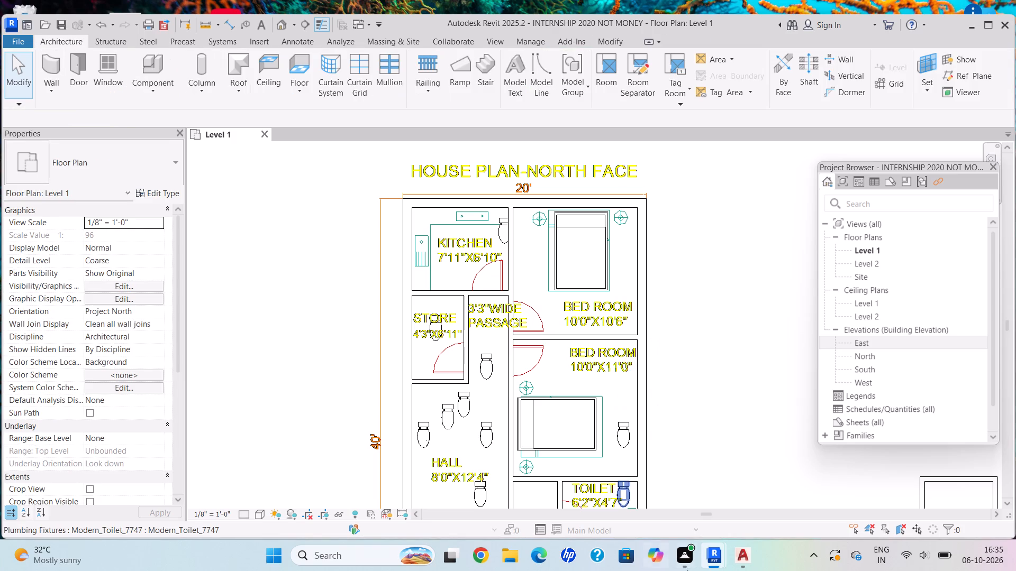
pyautogui.click(616, 425)
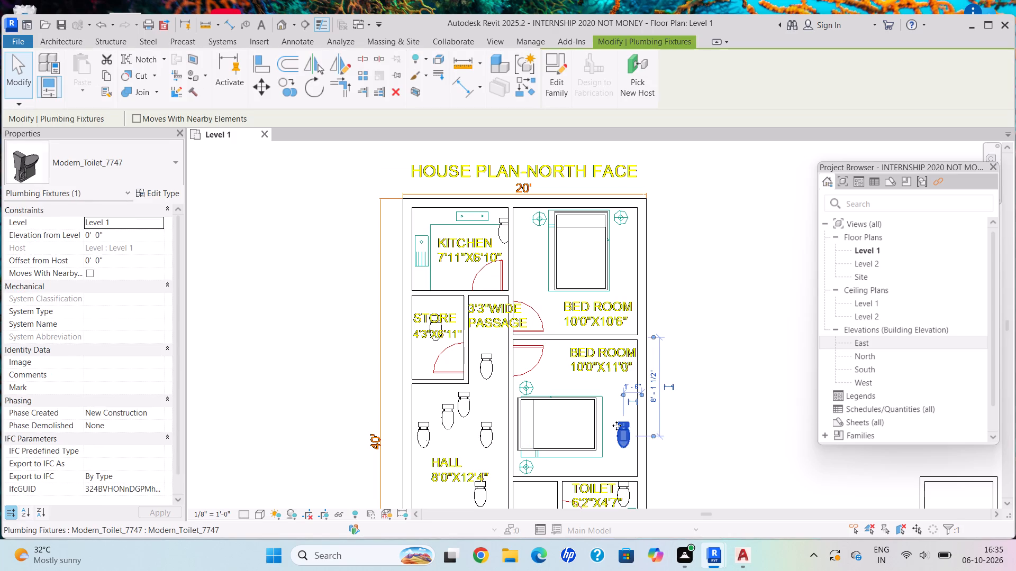
pyautogui.press('Delete')
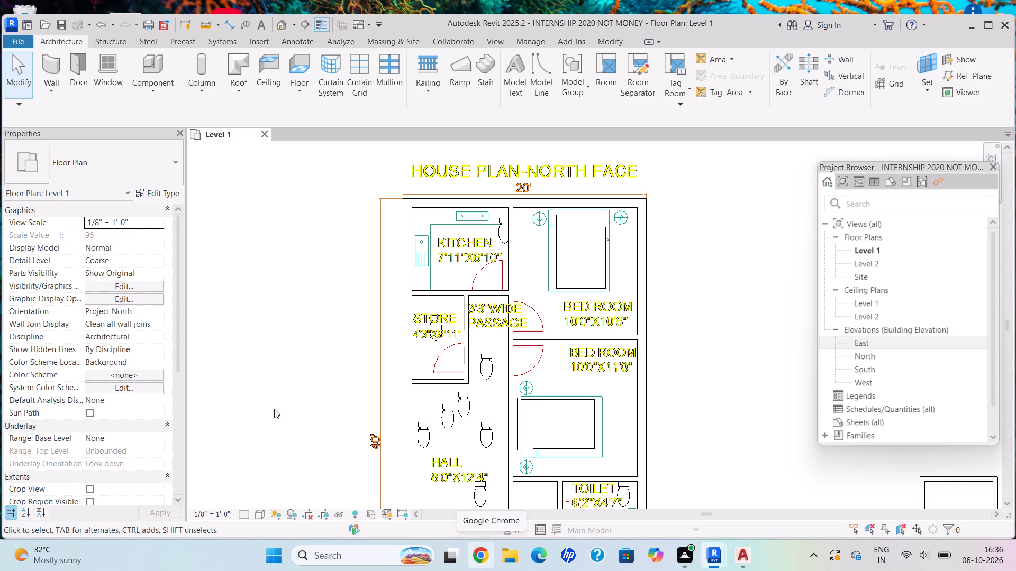
# Delete the Modern_Toilet_7747 fixture in the passage and the four in the northern part of the hall.
pyautogui.click(491, 370)
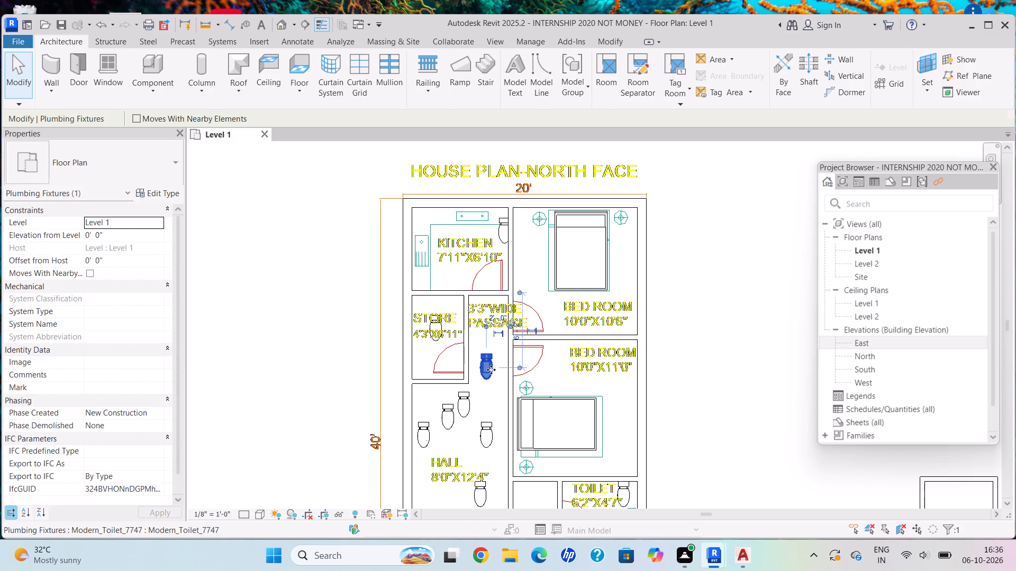
pyautogui.press('Delete')
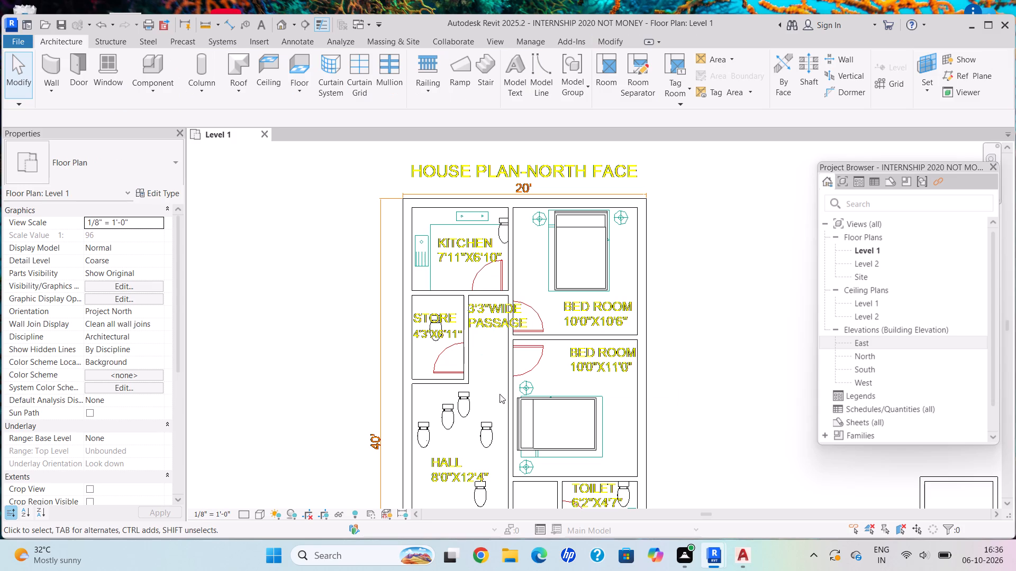
pyautogui.click(494, 434)
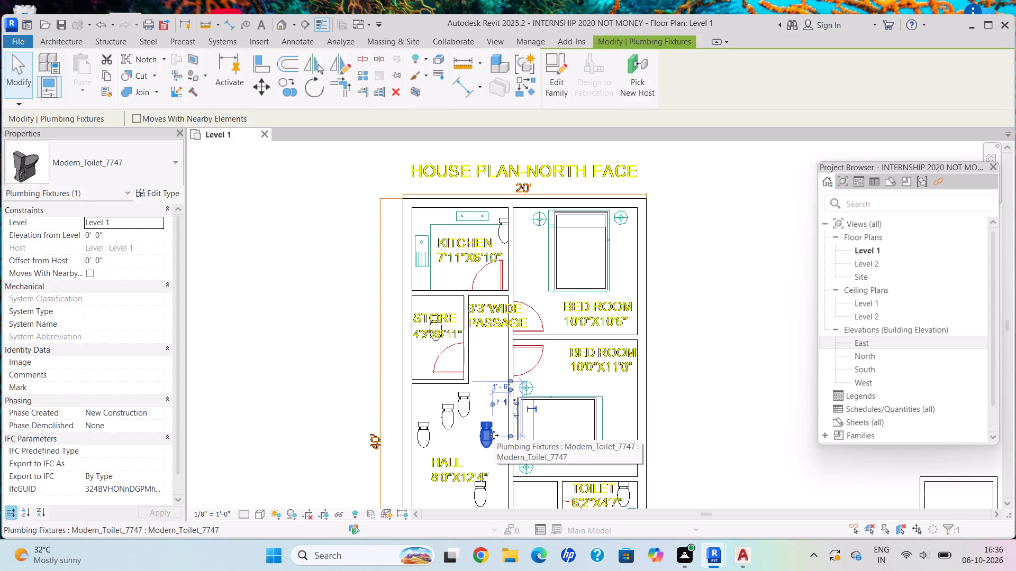
pyautogui.press('Delete')
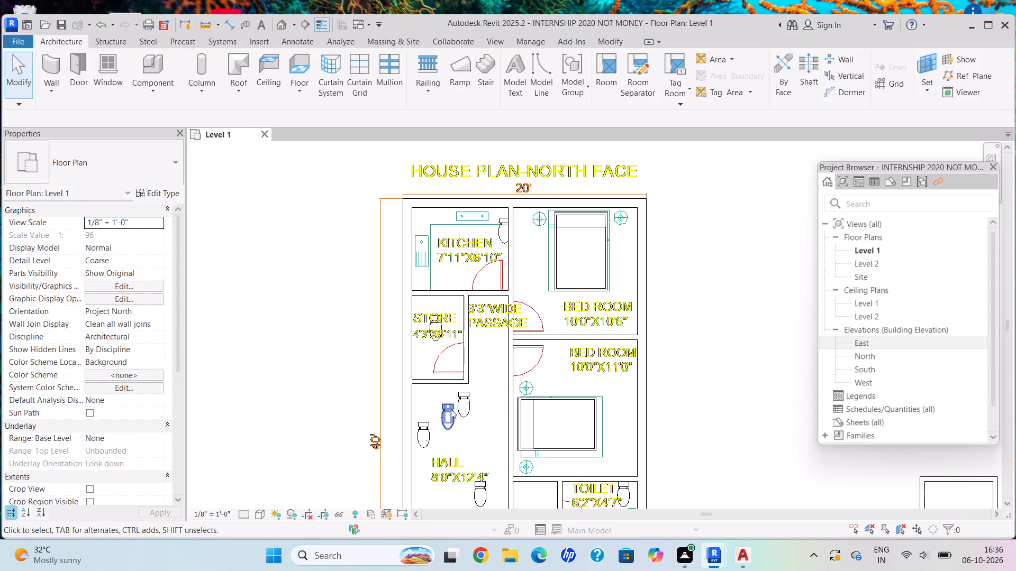
pyautogui.click(459, 412)
pyautogui.press('Delete')
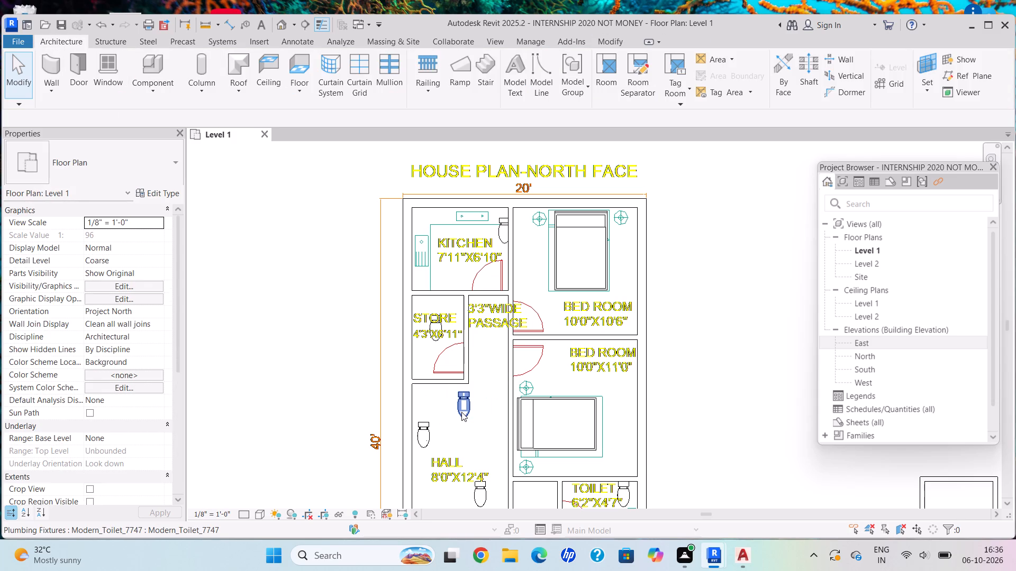
pyautogui.press('Delete')
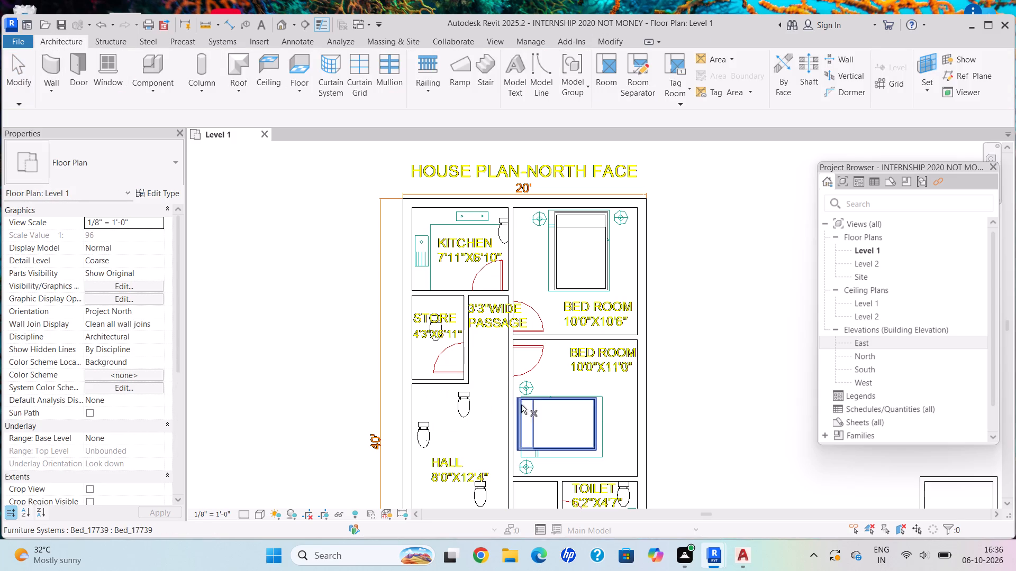
pyautogui.click(467, 415)
pyautogui.press('Delete')
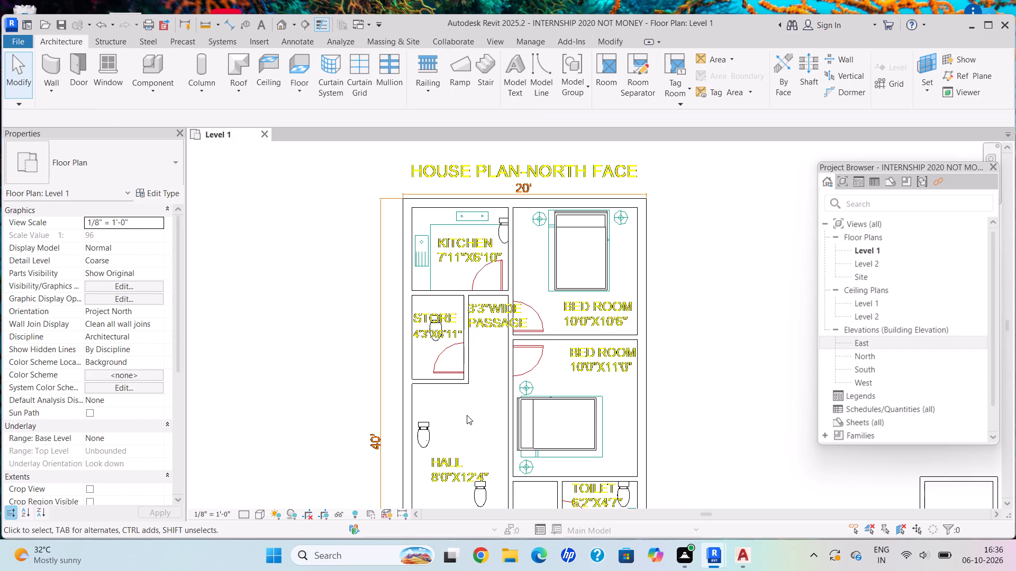
pyautogui.click(428, 442)
pyautogui.press('Delete')
# Delete the extra fixture in the toilet room's northeast corner and the Modern_Toilet_7747 beside the hall label.
pyautogui.scroll(-1, 206, 130)
pyautogui.scroll(-1, 505, 320)
pyautogui.moveTo(457, 299); pyautogui.dragTo(114, 208, button='middle')
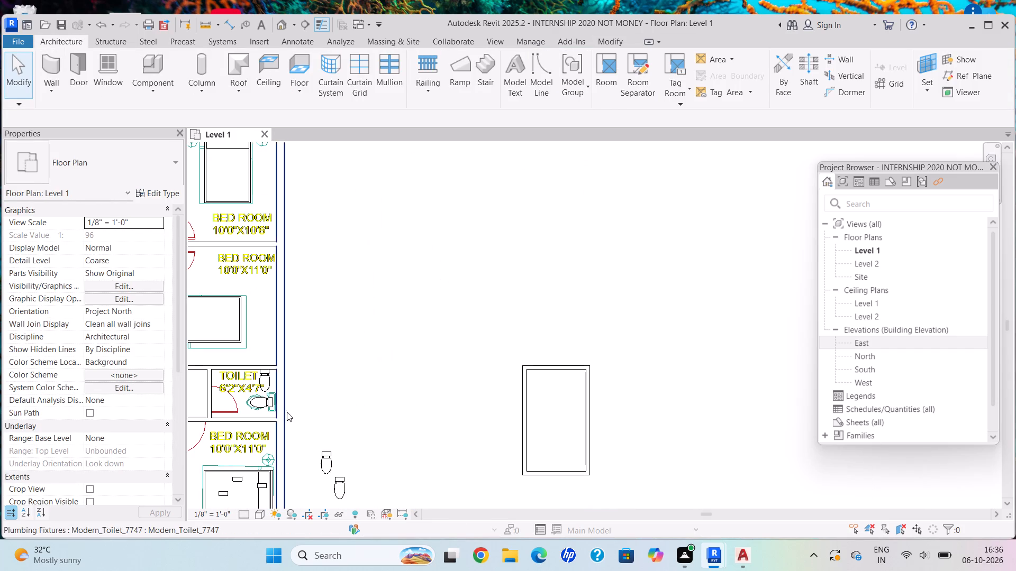
pyautogui.moveTo(287, 412); pyautogui.dragTo(584, 285, button='middle')
pyautogui.scroll(4, 558, 250)
pyautogui.scroll(-1, 550, 233)
pyautogui.scroll(1, 550, 233)
pyautogui.scroll(-1, 550, 233)
pyautogui.scroll(3, 550, 233)
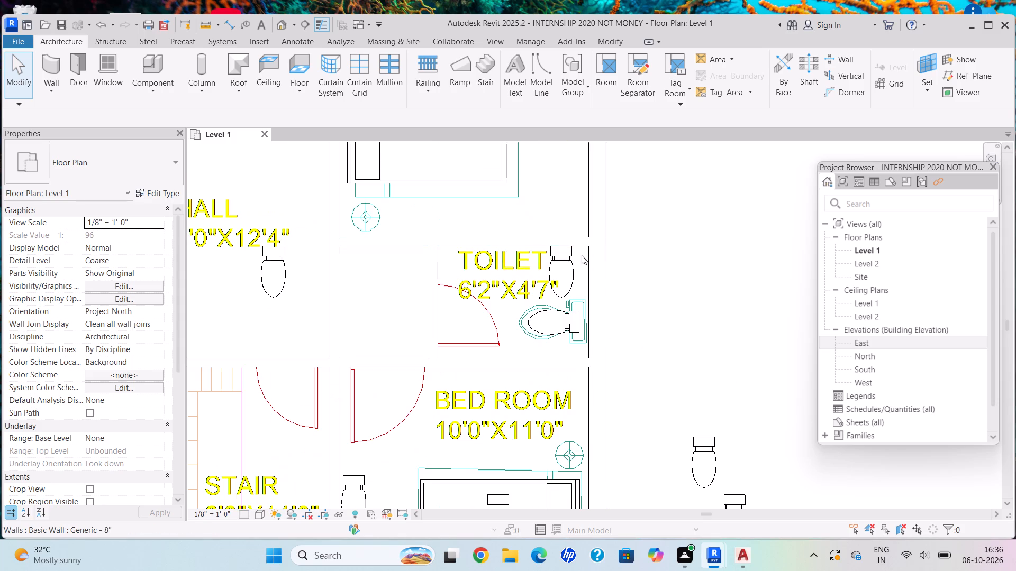
pyautogui.click(574, 261)
pyautogui.press('Delete')
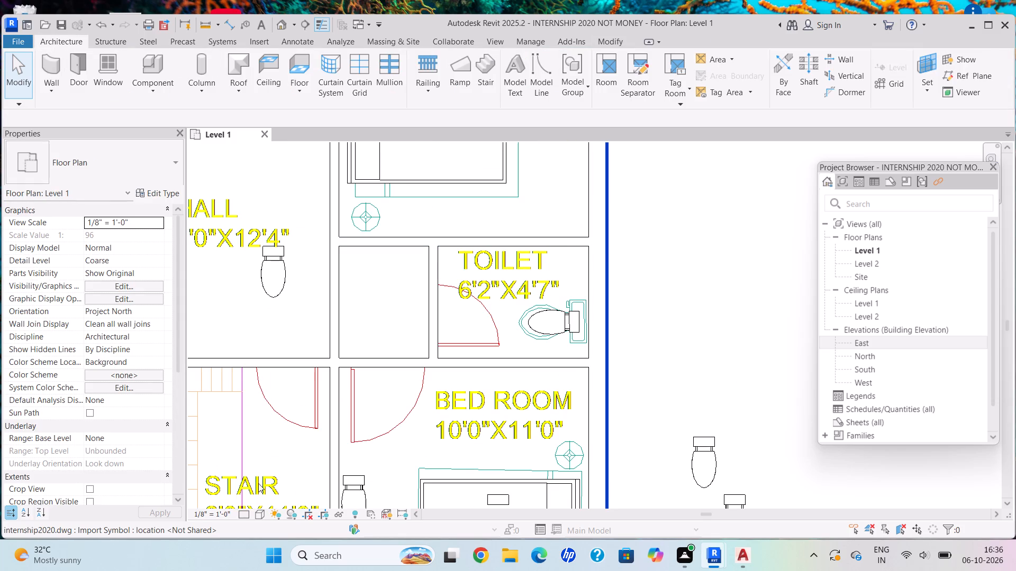
pyautogui.click(264, 283)
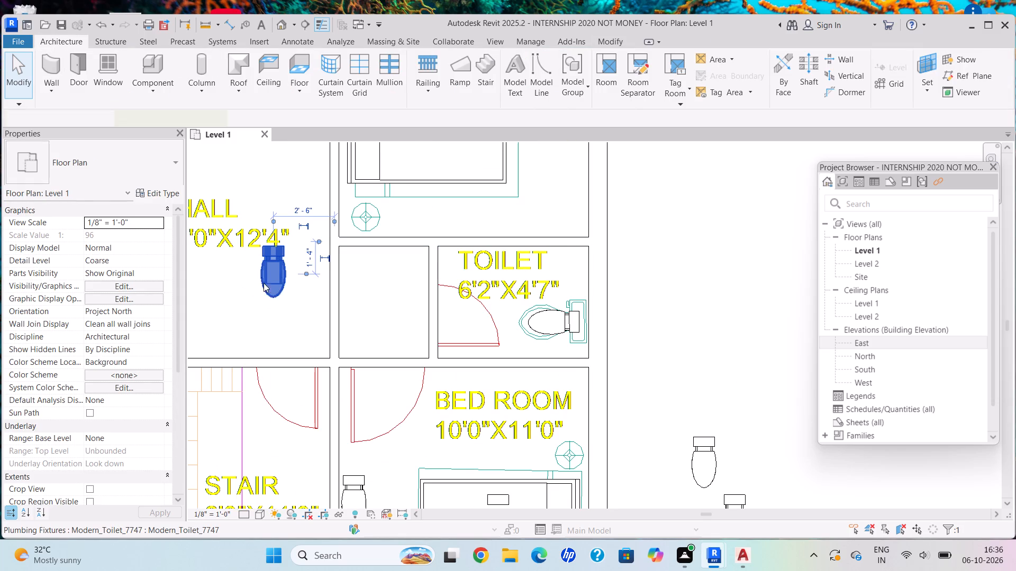
pyautogui.press('Delete')
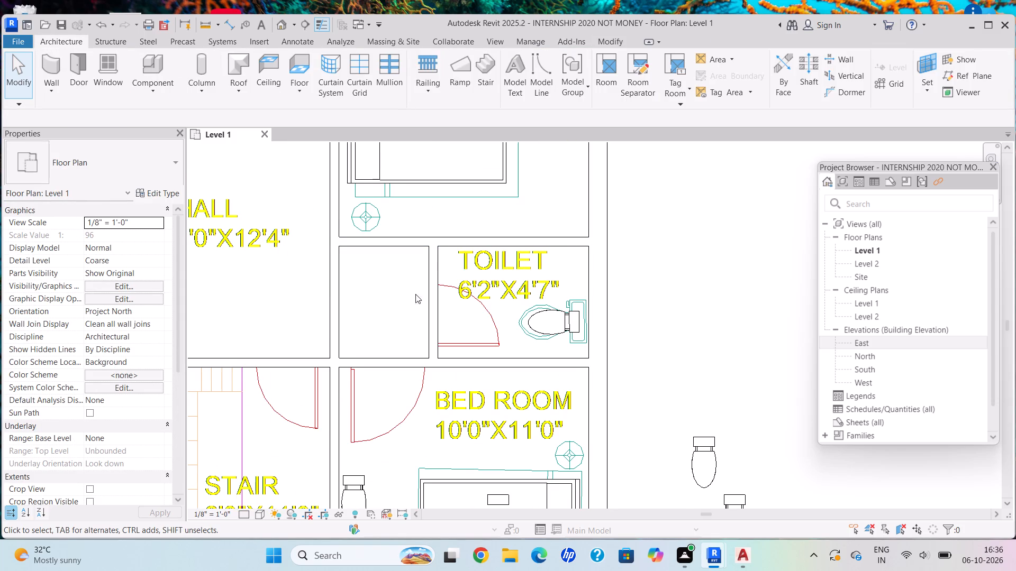
# Delete the Modern_Toilet_7747 fixture along the west wall of the southern bedroom.
pyautogui.scroll(1, 421, 343)
pyautogui.scroll(-4, 429, 362)
pyautogui.moveTo(424, 380); pyautogui.dragTo(294, 180, button='middle')
pyautogui.scroll(-1, 261, 262)
pyautogui.scroll(1, 257, 260)
pyautogui.scroll(-1, 247, 254)
pyautogui.scroll(2, 242, 251)
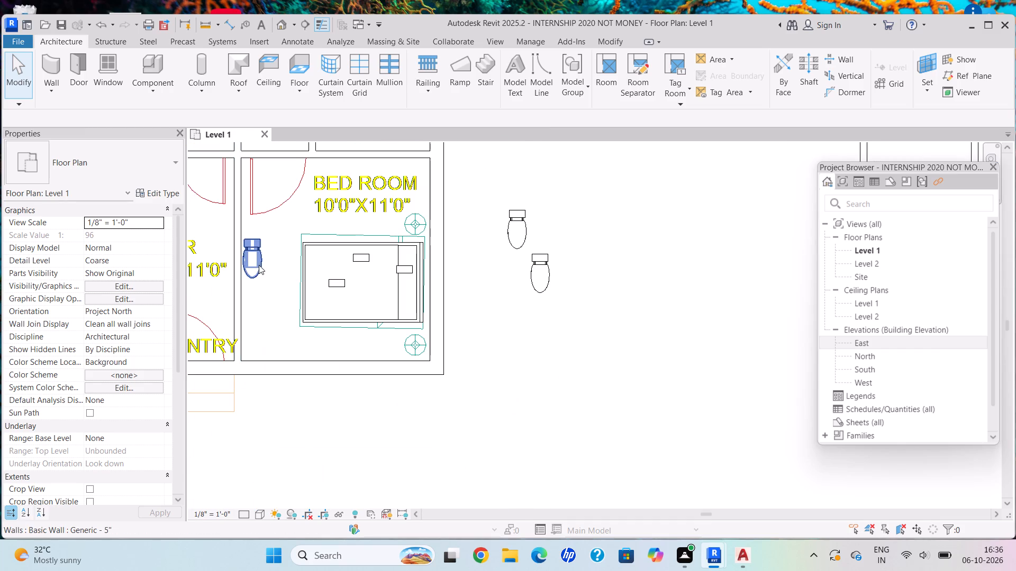
pyautogui.click(261, 265)
pyautogui.press('Delete')
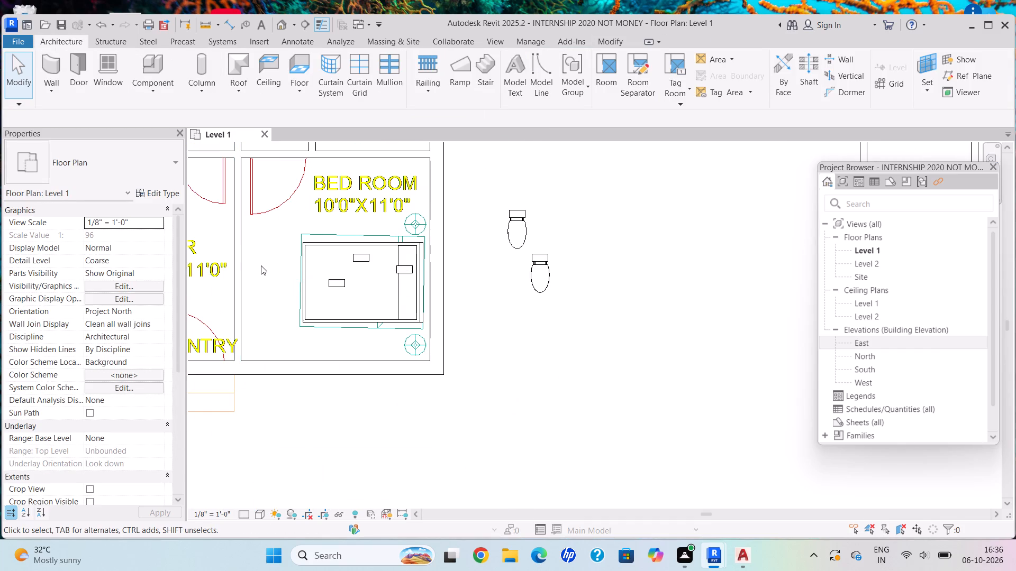
# Delete the two Modern_Toilet_7747 fixtures lying outside the house, east of the southern bedroom.
pyautogui.scroll(1, 272, 270)
pyautogui.moveTo(550, 229); pyautogui.dragTo(555, 229)
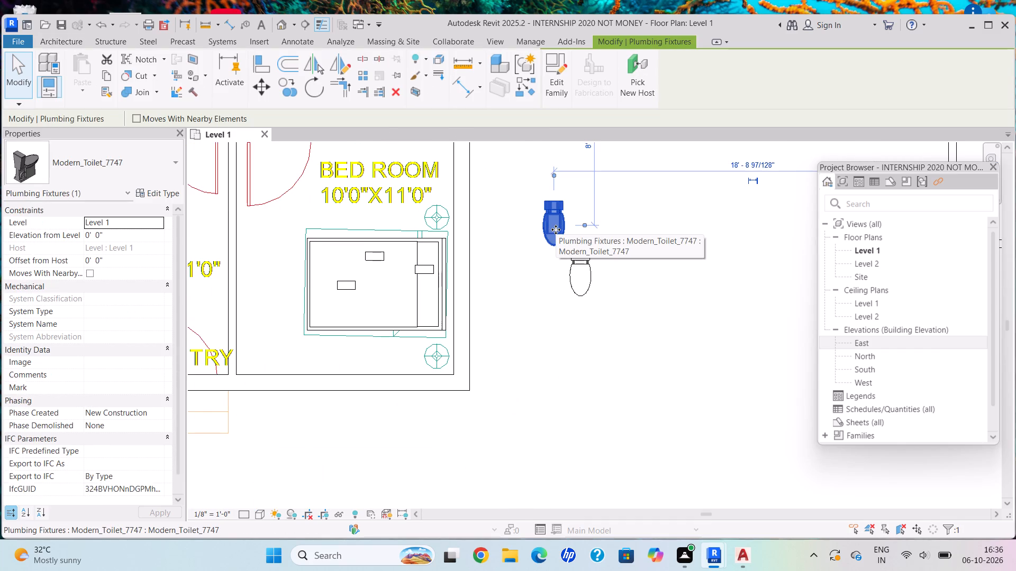
pyautogui.press('Delete')
pyautogui.click(582, 264)
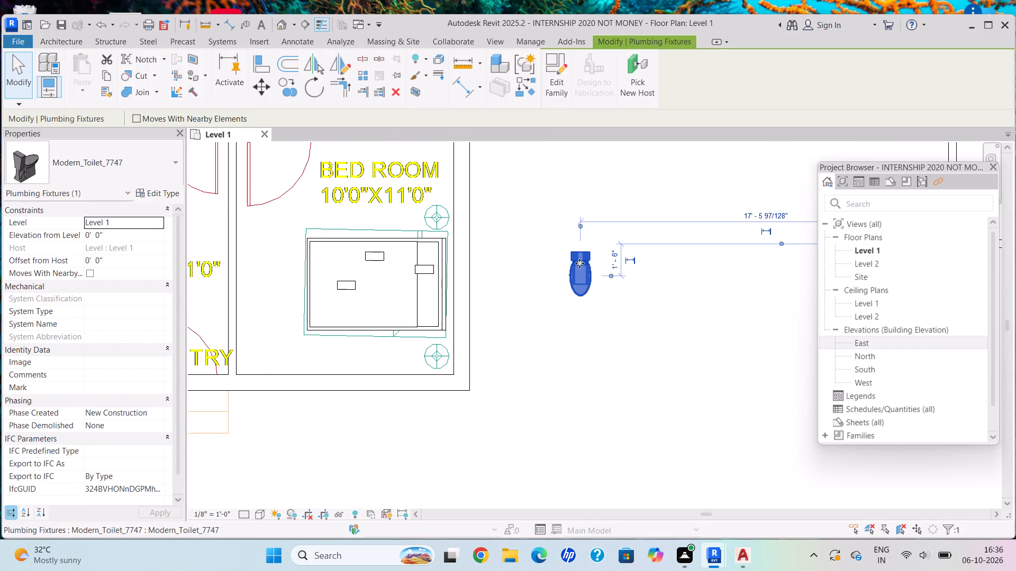
pyautogui.press('Delete')
# Delete the Modern_Toilet_7747 fixture at the kitchen's east wall.
pyautogui.scroll(-4, 340, 292)
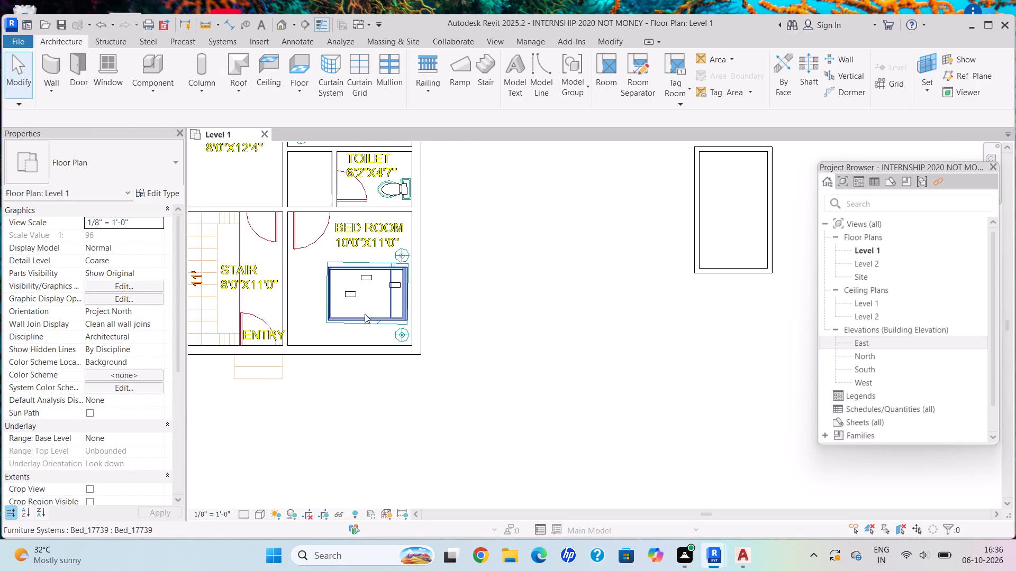
pyautogui.scroll(-3, 340, 291)
pyautogui.scroll(1, 335, 288)
pyautogui.scroll(-3, 329, 283)
pyautogui.moveTo(292, 241); pyautogui.dragTo(326, 340, button='middle')
pyautogui.scroll(1, 397, 338)
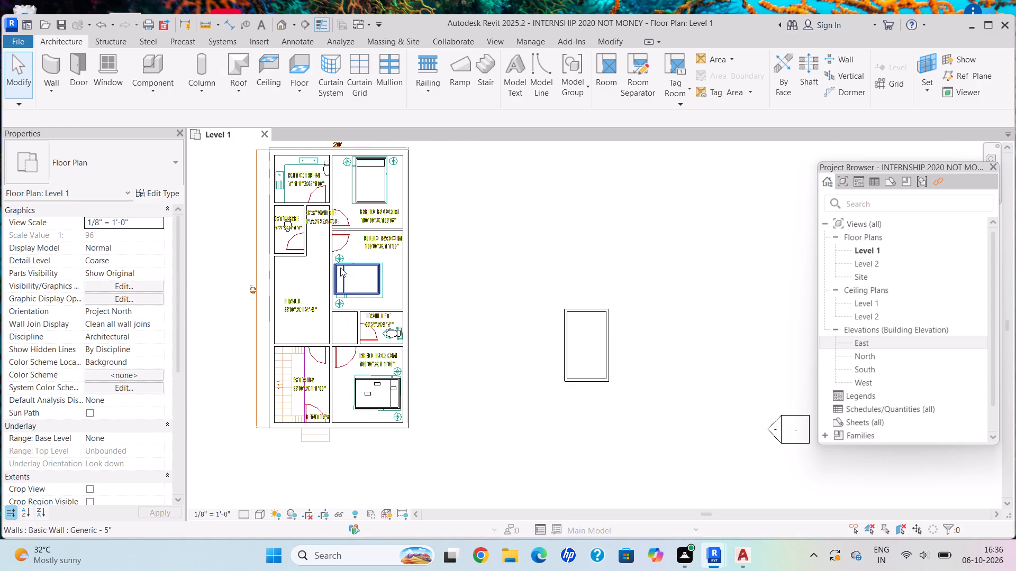
pyautogui.scroll(-1, 335, 260)
pyautogui.scroll(5, 293, 157)
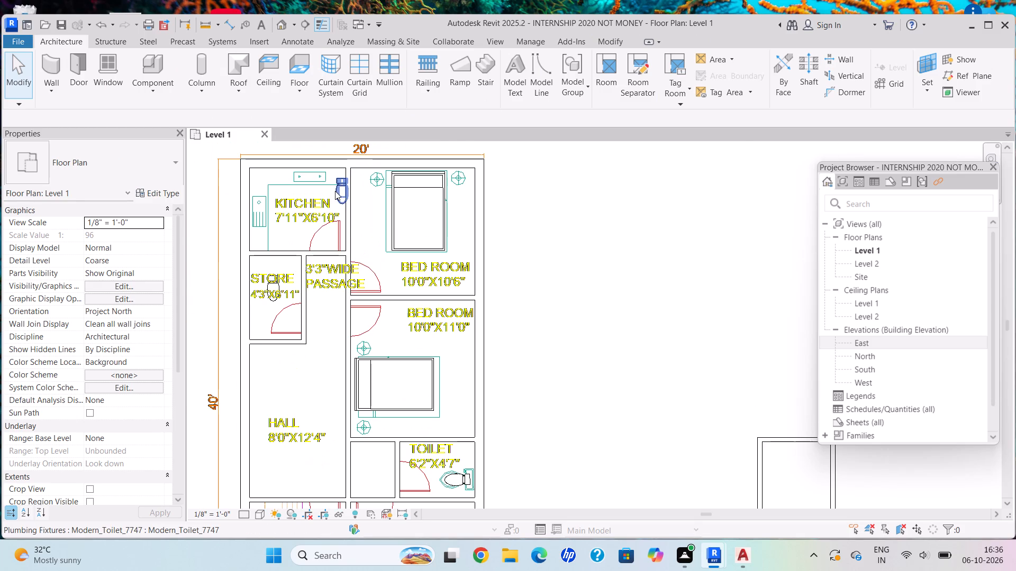
pyautogui.click(337, 192)
pyautogui.press('Delete')
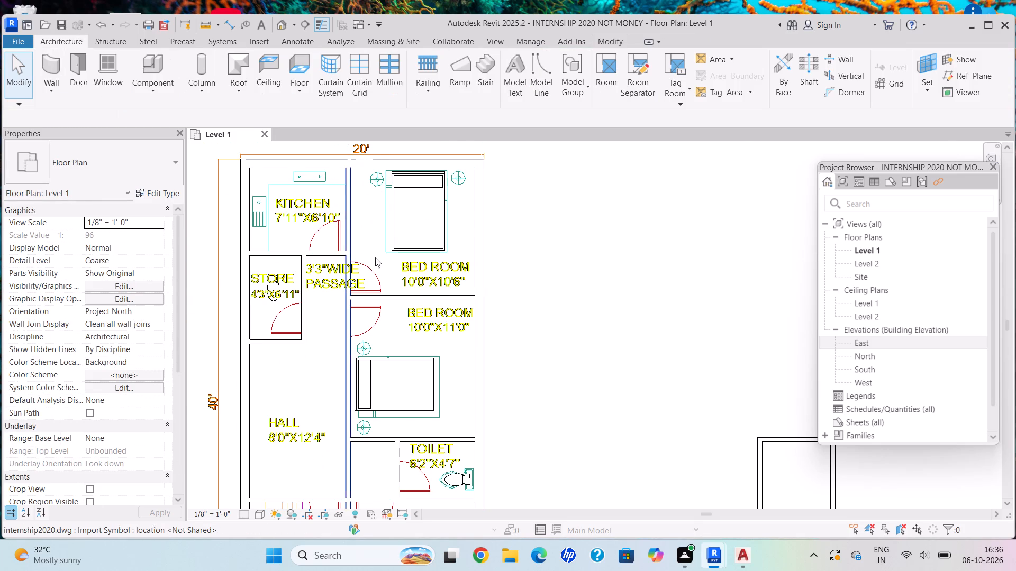
# Delete the three Modern_Toilet_7747 fixtures overlapping the bed in the southern bedroom, keeping the bed.
pyautogui.scroll(-1, 376, 275)
pyautogui.scroll(1, 377, 275)
pyautogui.scroll(-2, 377, 275)
pyautogui.moveTo(371, 285); pyautogui.dragTo(344, 131, button='middle')
pyautogui.scroll(4, 384, 356)
pyautogui.scroll(4, 438, 354)
pyautogui.scroll(-1, 438, 354)
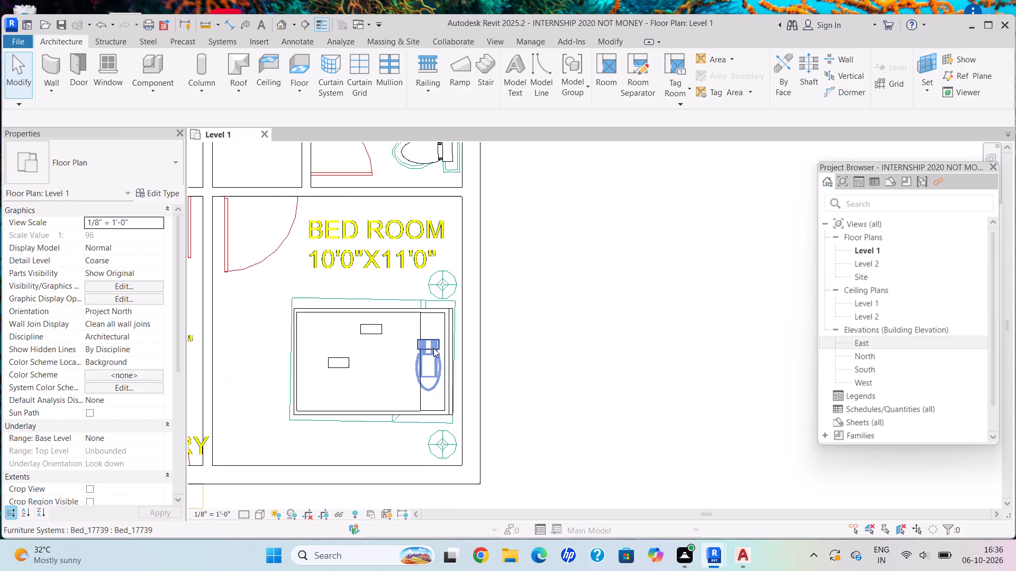
pyautogui.click(429, 346)
pyautogui.press('Delete')
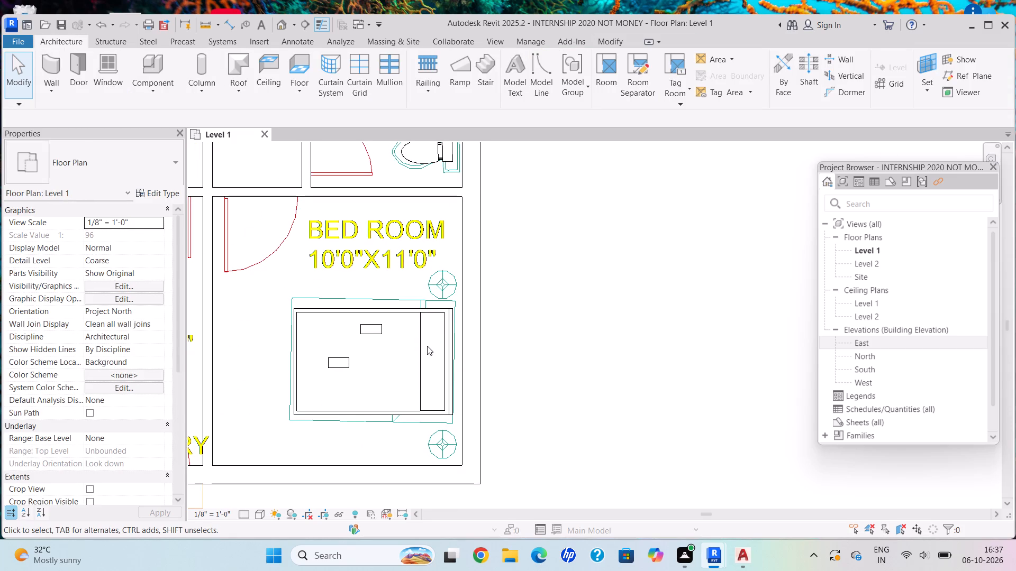
pyautogui.click(380, 327)
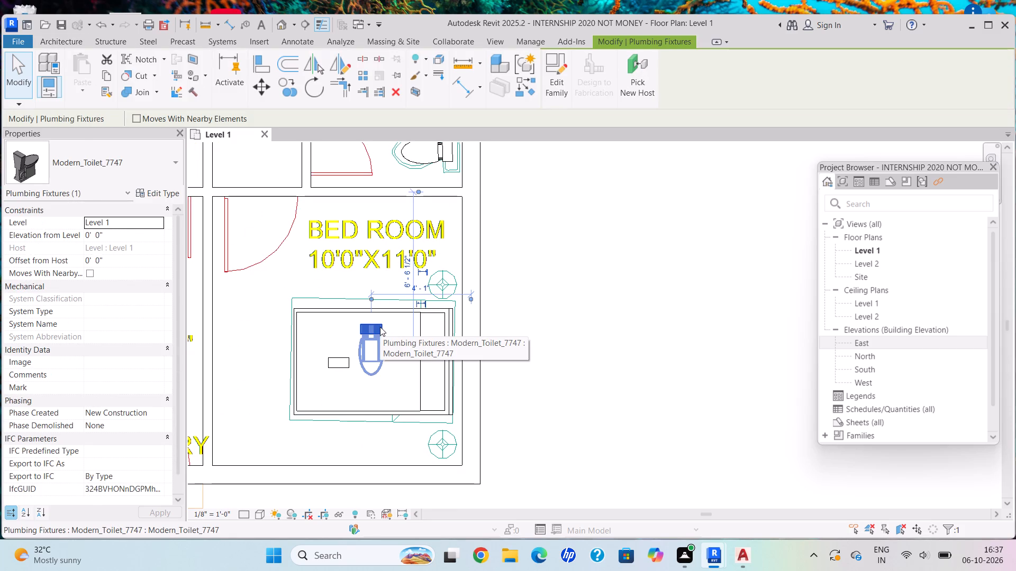
pyautogui.press('Delete')
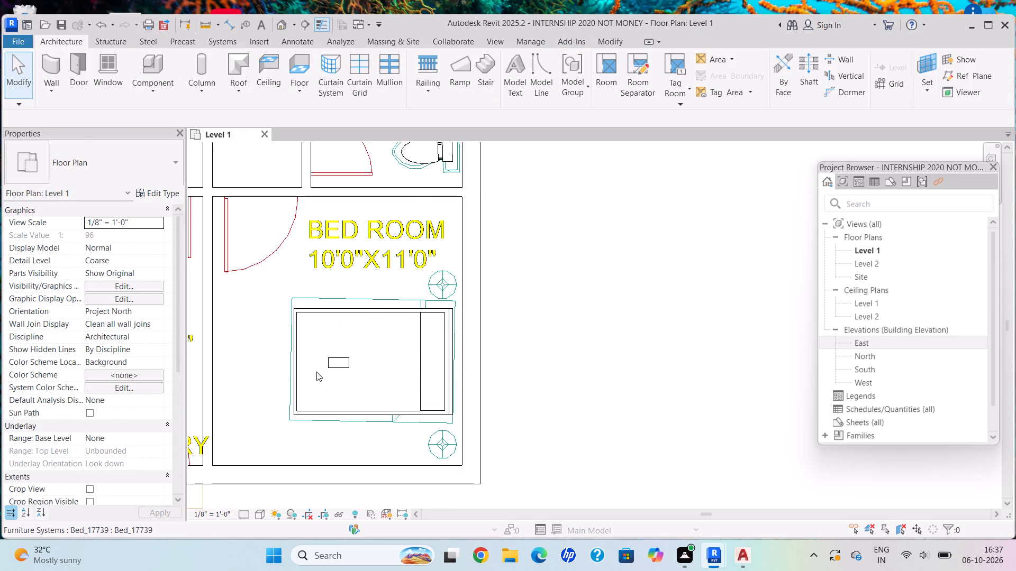
pyautogui.click(332, 366)
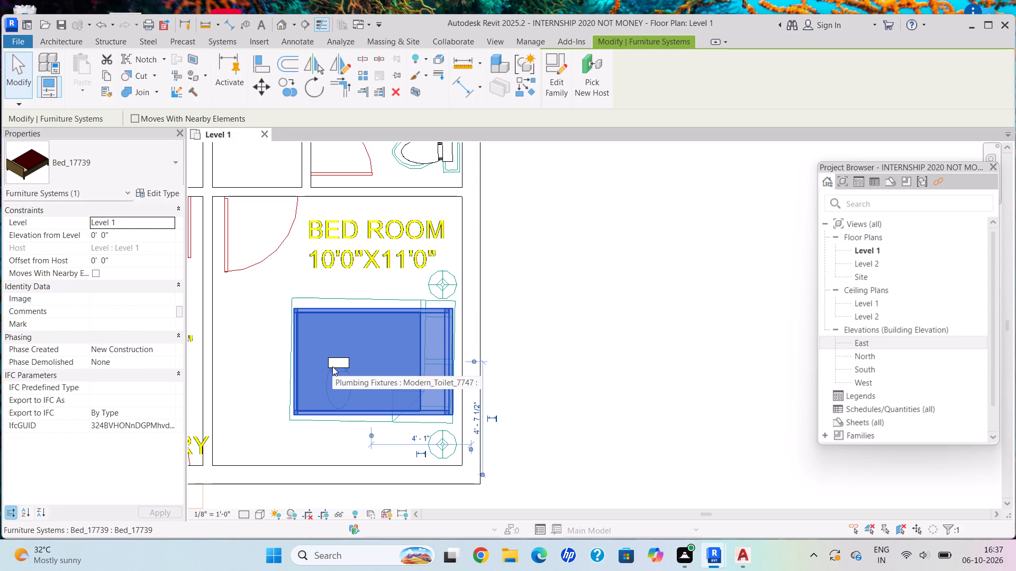
pyautogui.press('Escape')
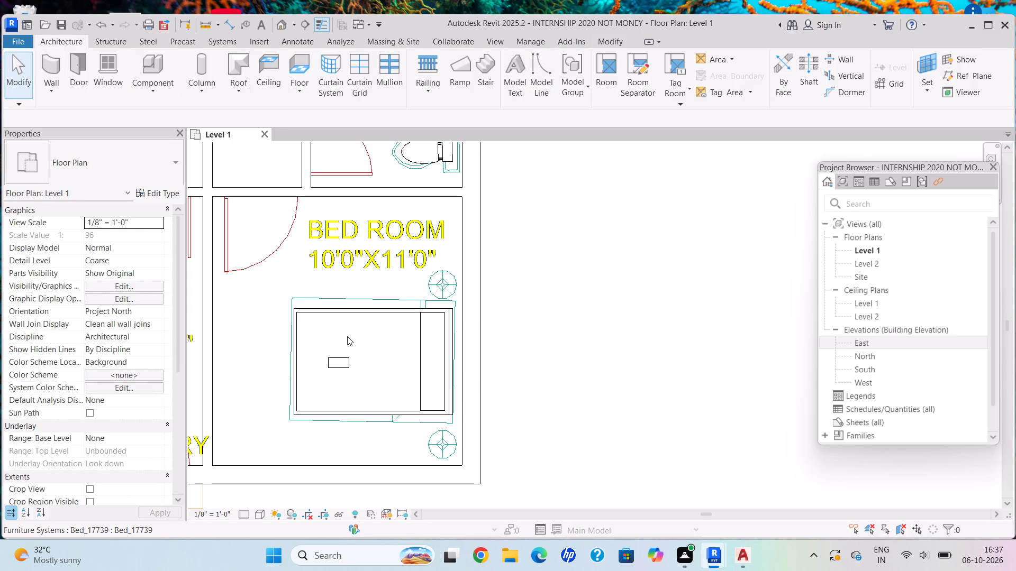
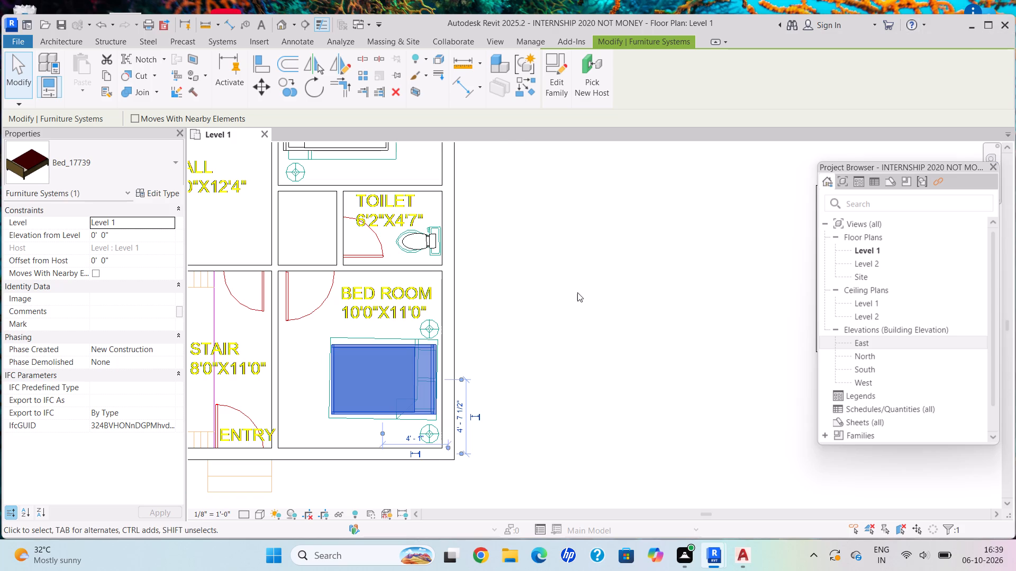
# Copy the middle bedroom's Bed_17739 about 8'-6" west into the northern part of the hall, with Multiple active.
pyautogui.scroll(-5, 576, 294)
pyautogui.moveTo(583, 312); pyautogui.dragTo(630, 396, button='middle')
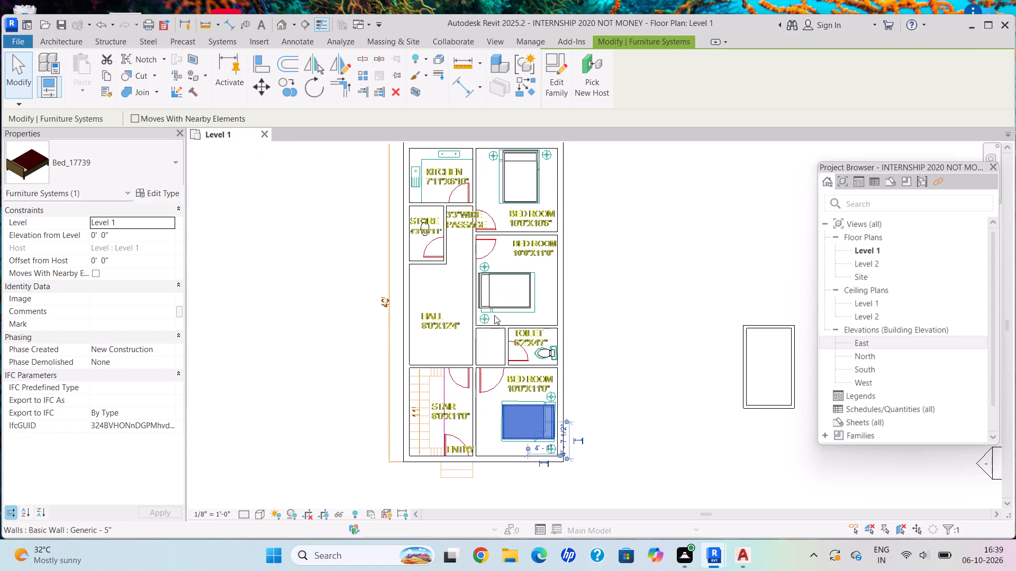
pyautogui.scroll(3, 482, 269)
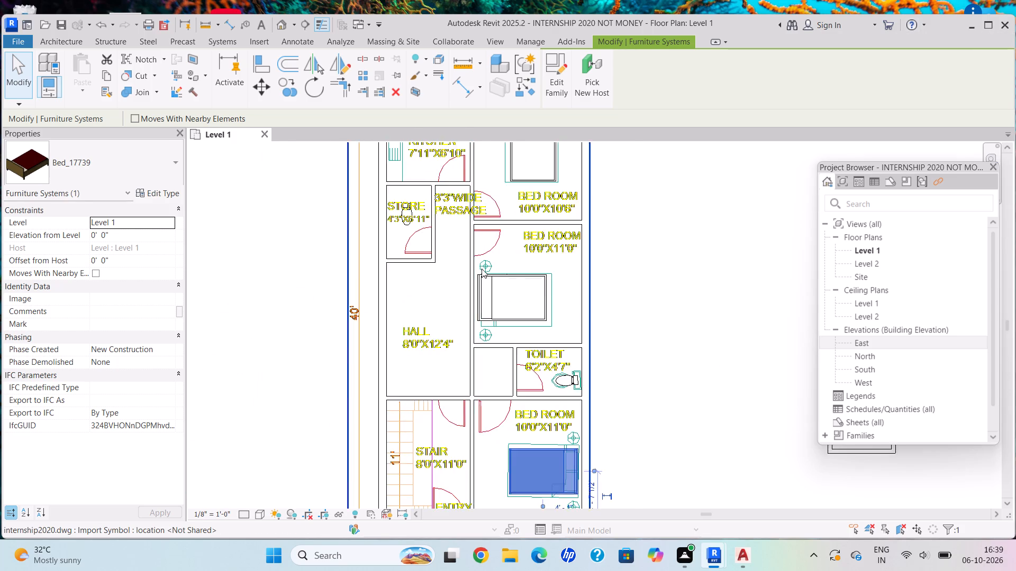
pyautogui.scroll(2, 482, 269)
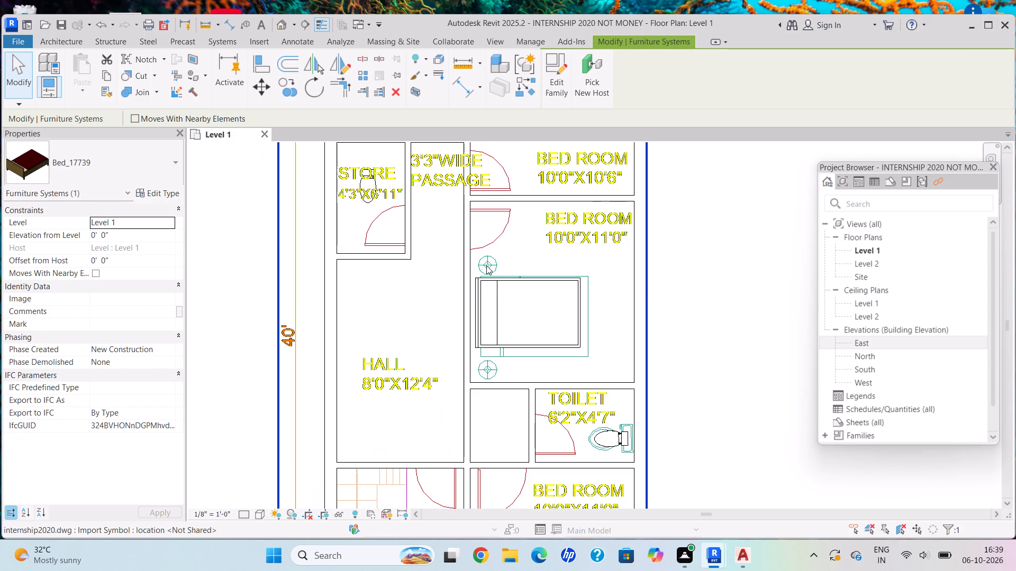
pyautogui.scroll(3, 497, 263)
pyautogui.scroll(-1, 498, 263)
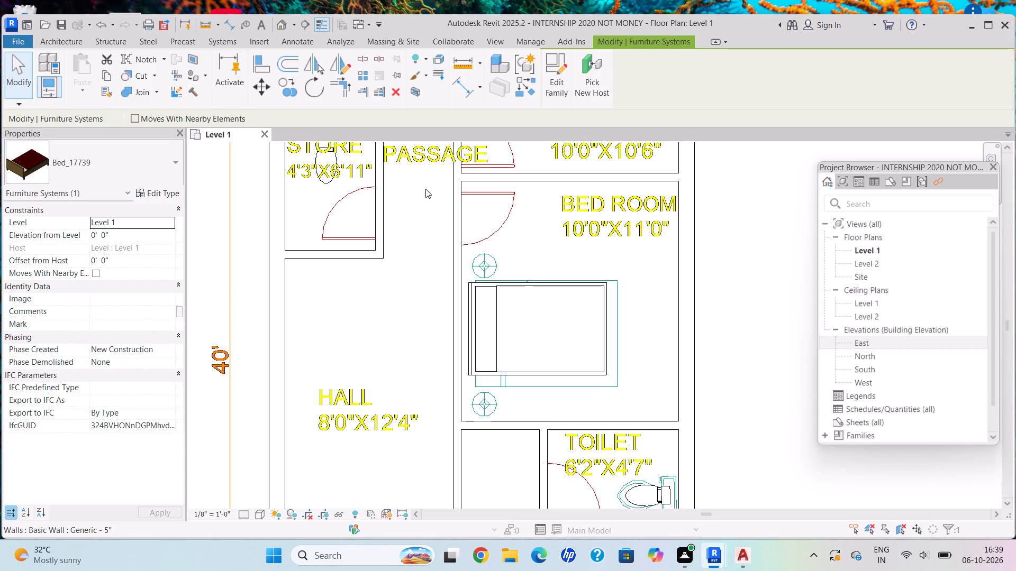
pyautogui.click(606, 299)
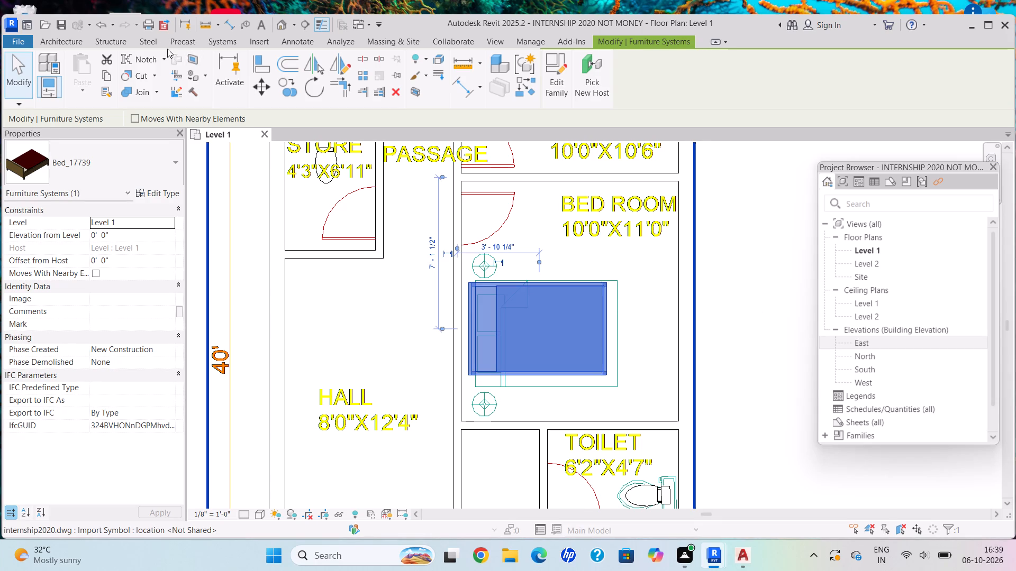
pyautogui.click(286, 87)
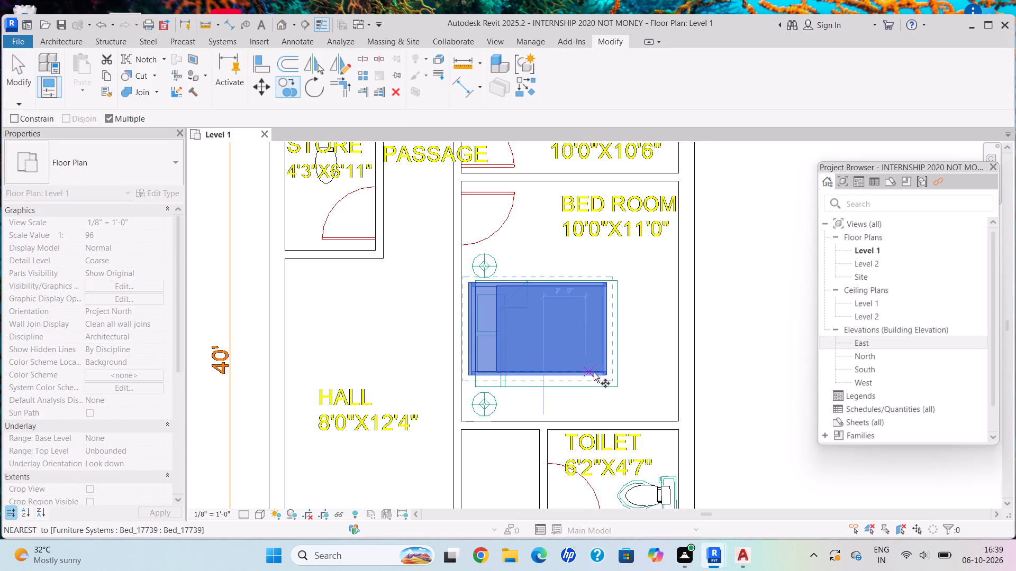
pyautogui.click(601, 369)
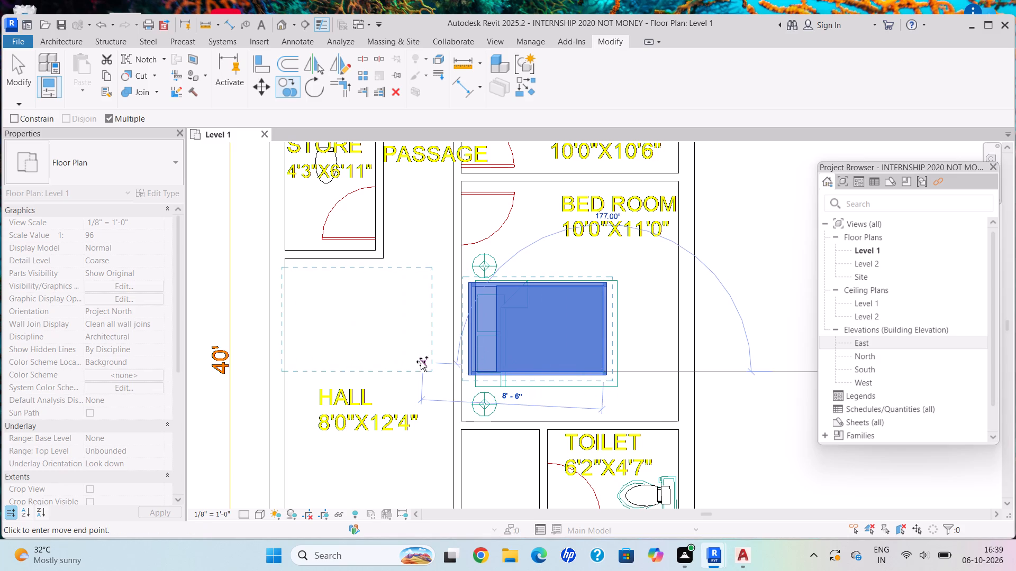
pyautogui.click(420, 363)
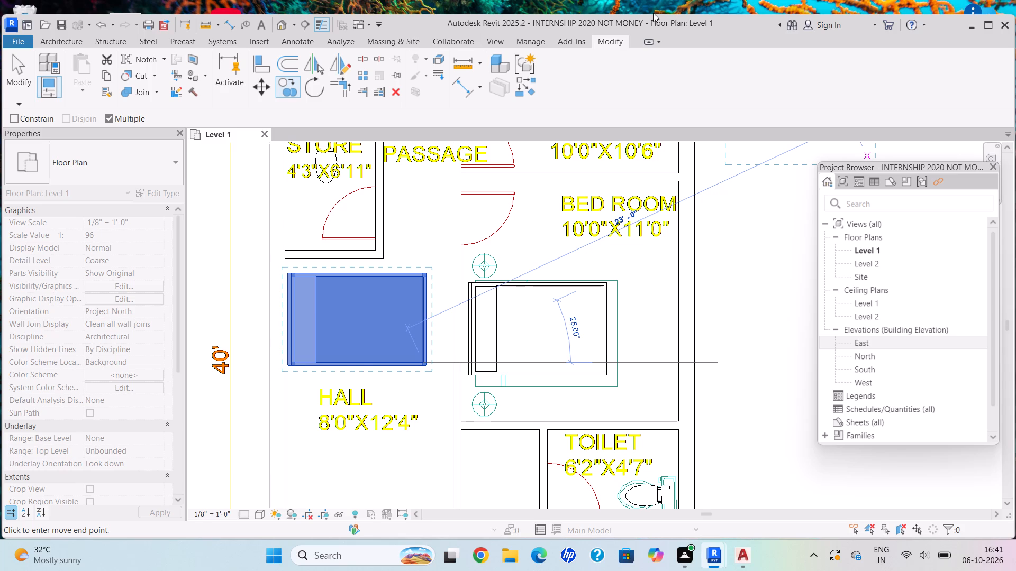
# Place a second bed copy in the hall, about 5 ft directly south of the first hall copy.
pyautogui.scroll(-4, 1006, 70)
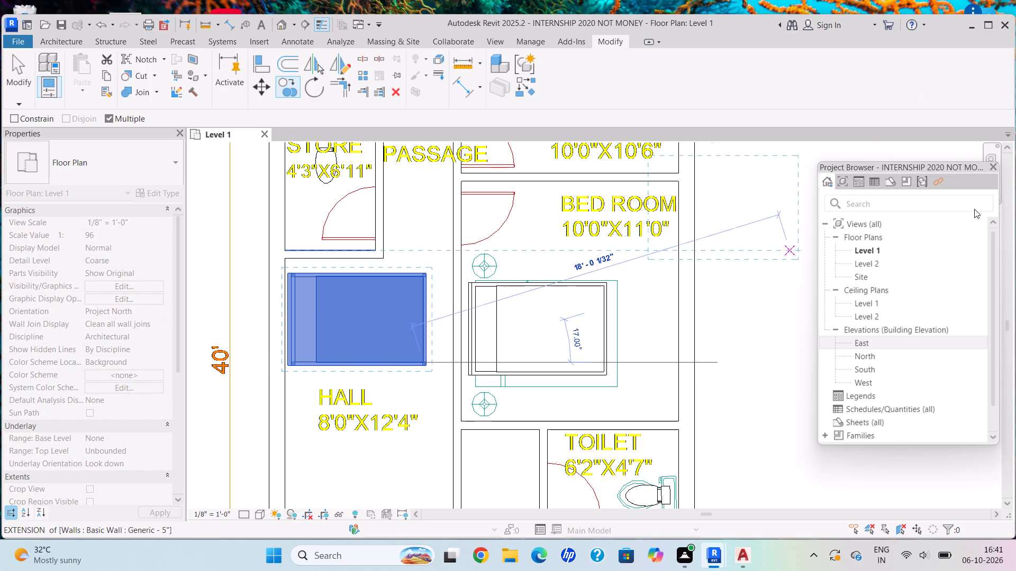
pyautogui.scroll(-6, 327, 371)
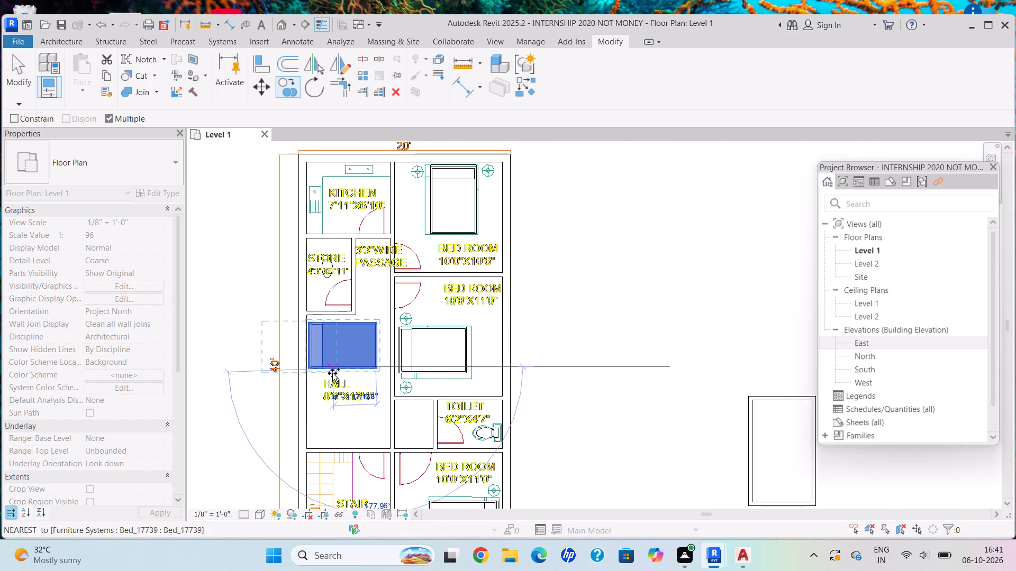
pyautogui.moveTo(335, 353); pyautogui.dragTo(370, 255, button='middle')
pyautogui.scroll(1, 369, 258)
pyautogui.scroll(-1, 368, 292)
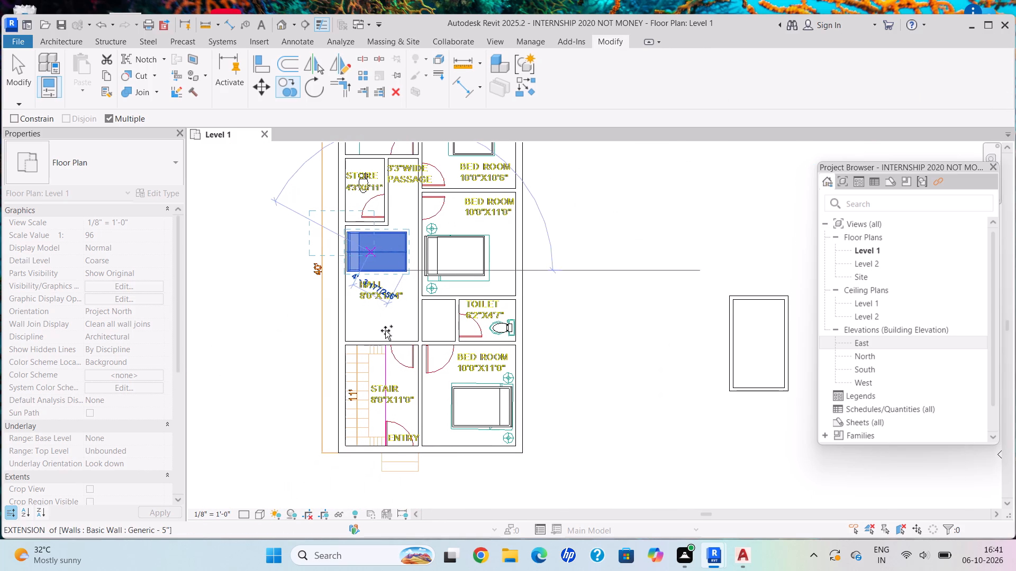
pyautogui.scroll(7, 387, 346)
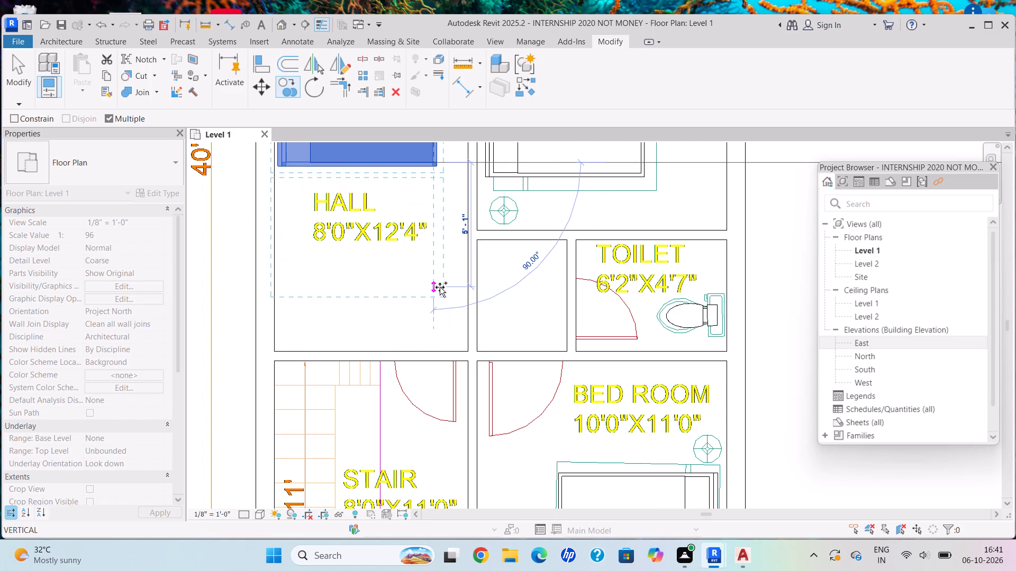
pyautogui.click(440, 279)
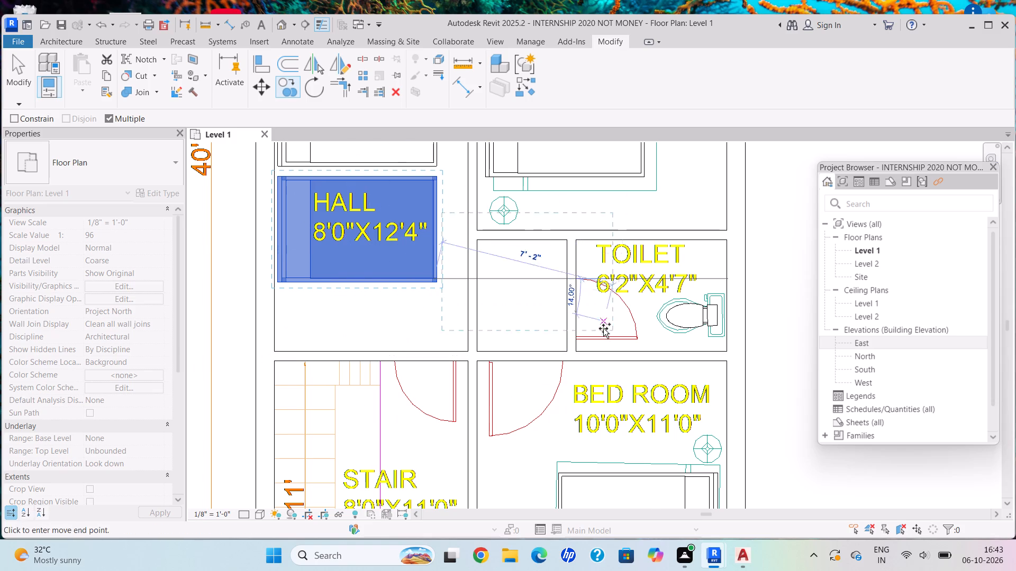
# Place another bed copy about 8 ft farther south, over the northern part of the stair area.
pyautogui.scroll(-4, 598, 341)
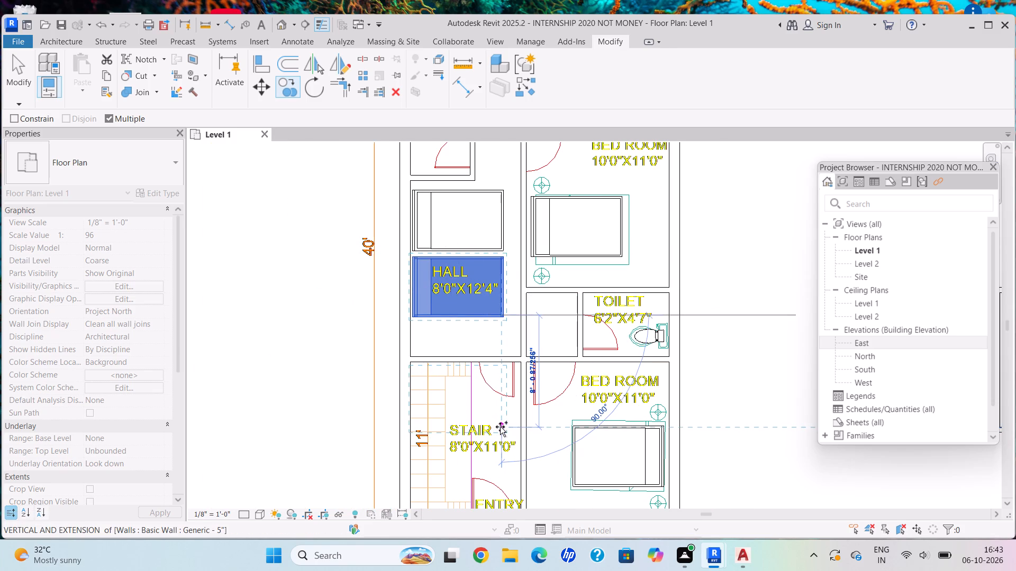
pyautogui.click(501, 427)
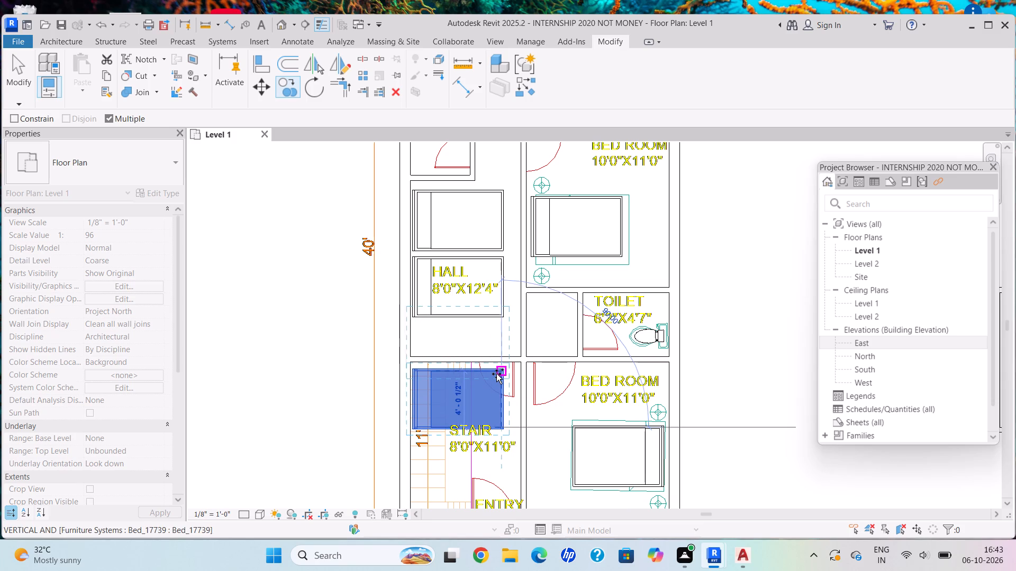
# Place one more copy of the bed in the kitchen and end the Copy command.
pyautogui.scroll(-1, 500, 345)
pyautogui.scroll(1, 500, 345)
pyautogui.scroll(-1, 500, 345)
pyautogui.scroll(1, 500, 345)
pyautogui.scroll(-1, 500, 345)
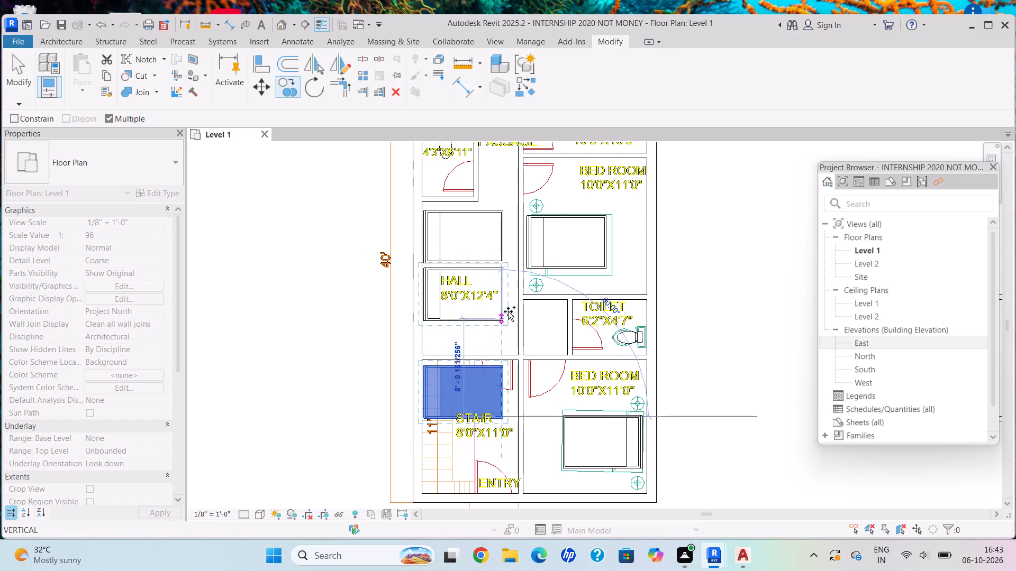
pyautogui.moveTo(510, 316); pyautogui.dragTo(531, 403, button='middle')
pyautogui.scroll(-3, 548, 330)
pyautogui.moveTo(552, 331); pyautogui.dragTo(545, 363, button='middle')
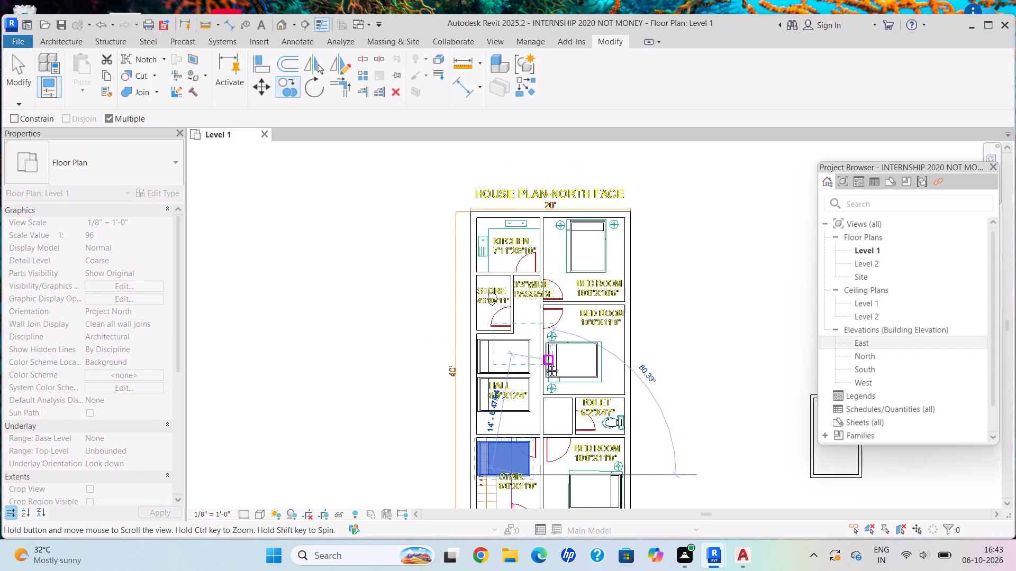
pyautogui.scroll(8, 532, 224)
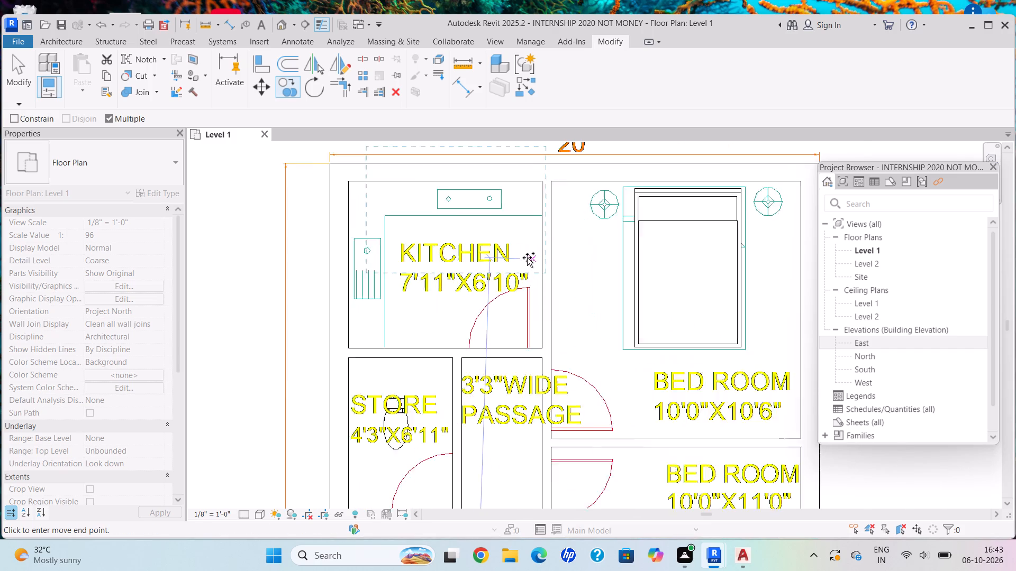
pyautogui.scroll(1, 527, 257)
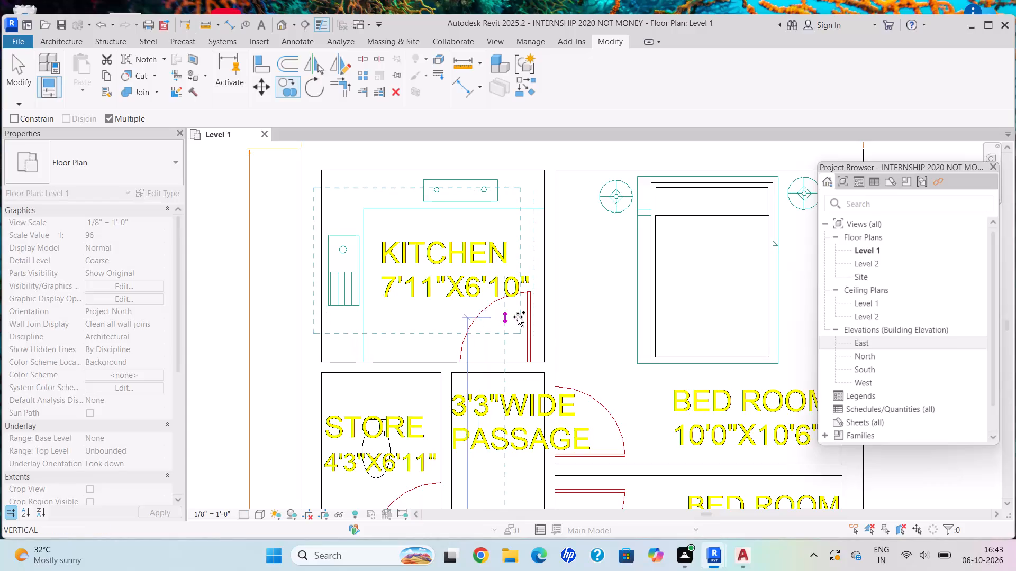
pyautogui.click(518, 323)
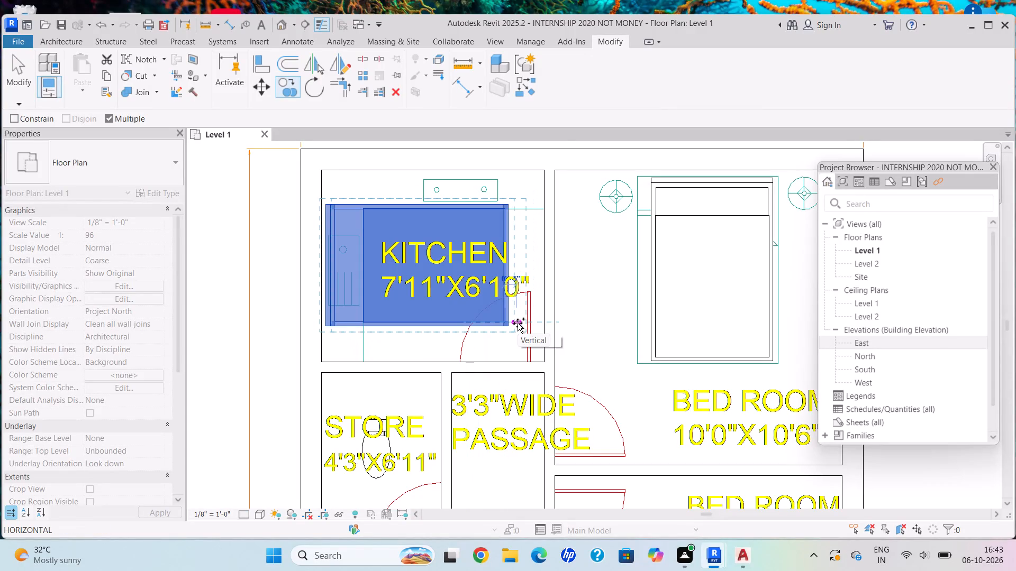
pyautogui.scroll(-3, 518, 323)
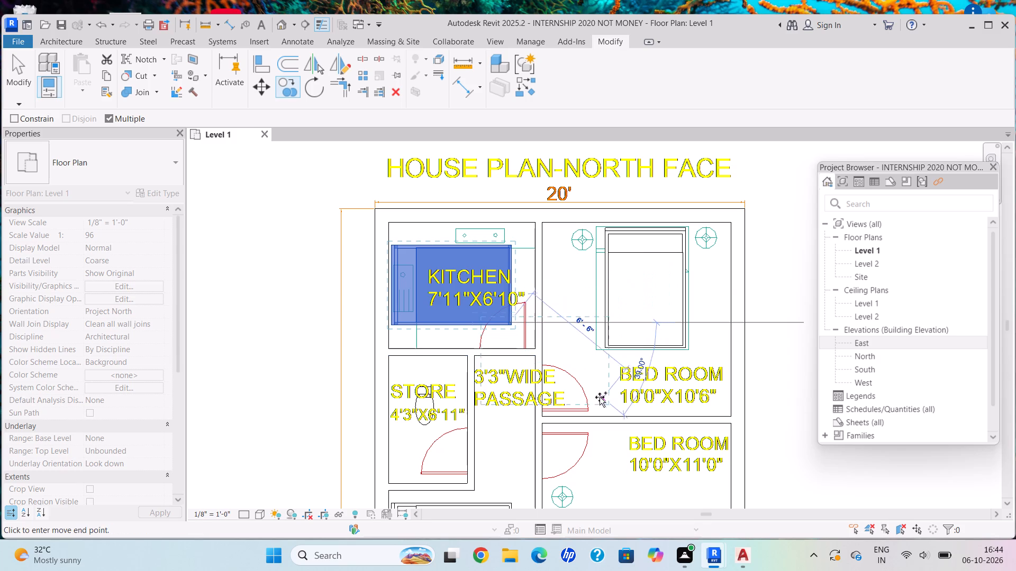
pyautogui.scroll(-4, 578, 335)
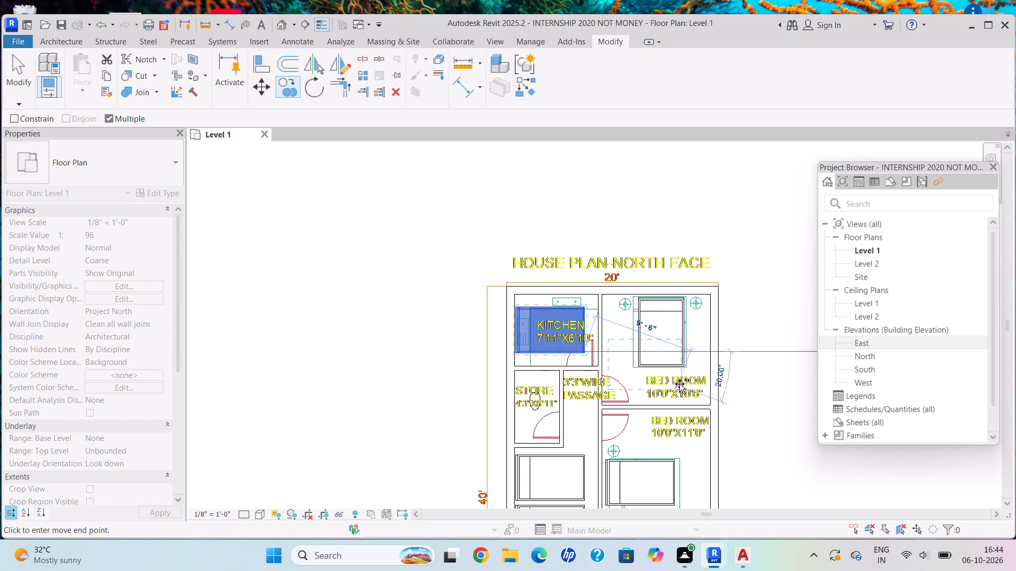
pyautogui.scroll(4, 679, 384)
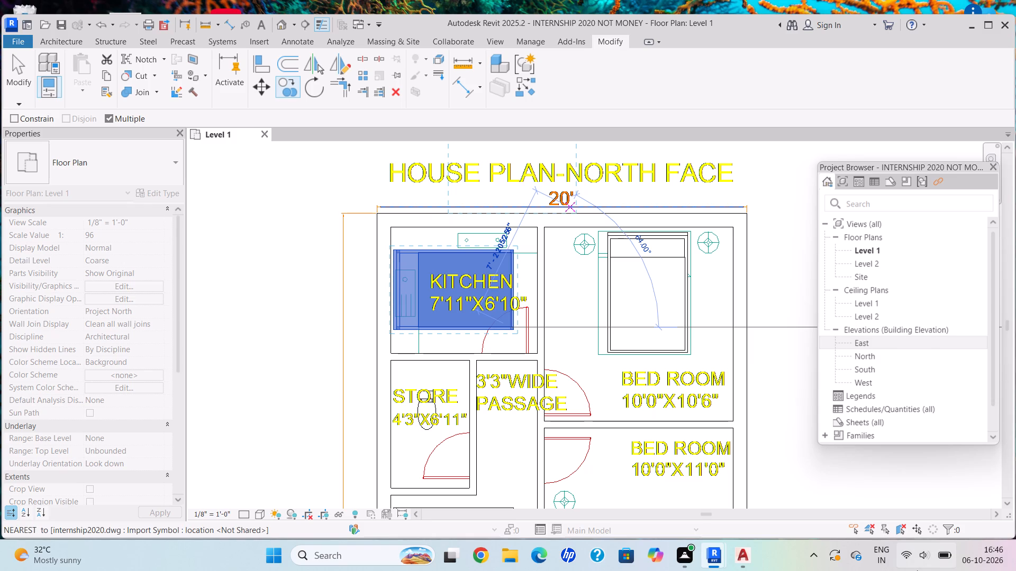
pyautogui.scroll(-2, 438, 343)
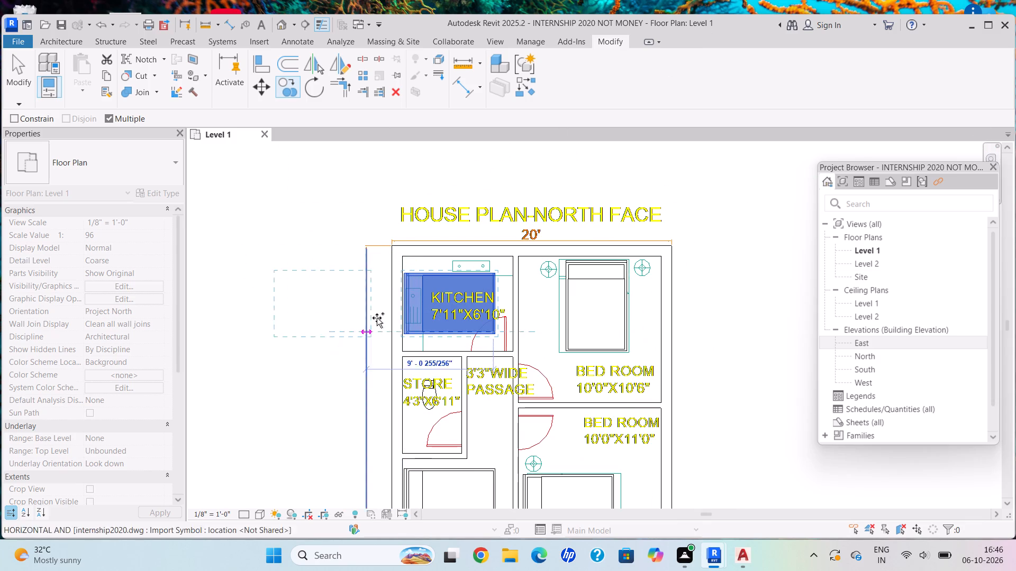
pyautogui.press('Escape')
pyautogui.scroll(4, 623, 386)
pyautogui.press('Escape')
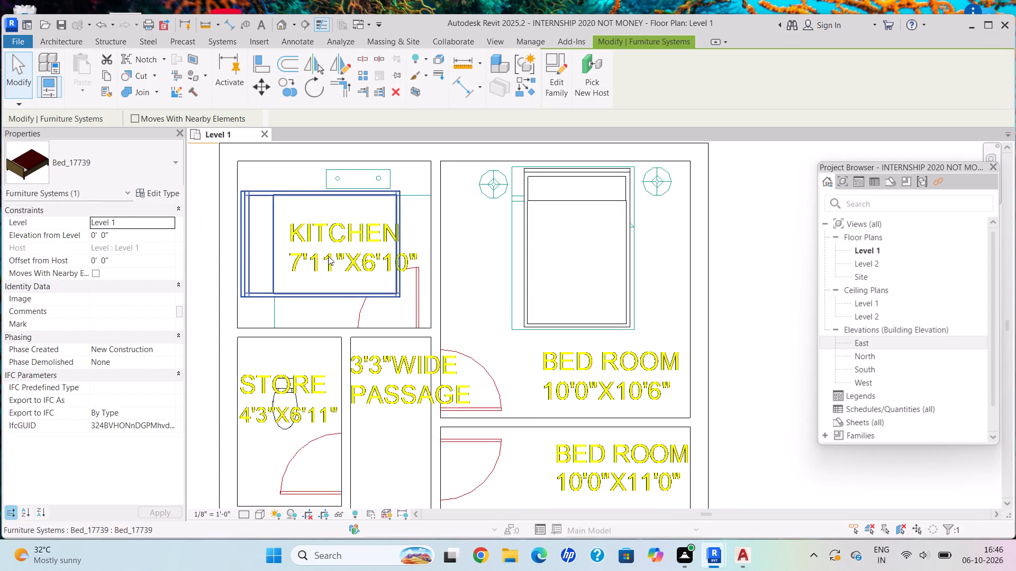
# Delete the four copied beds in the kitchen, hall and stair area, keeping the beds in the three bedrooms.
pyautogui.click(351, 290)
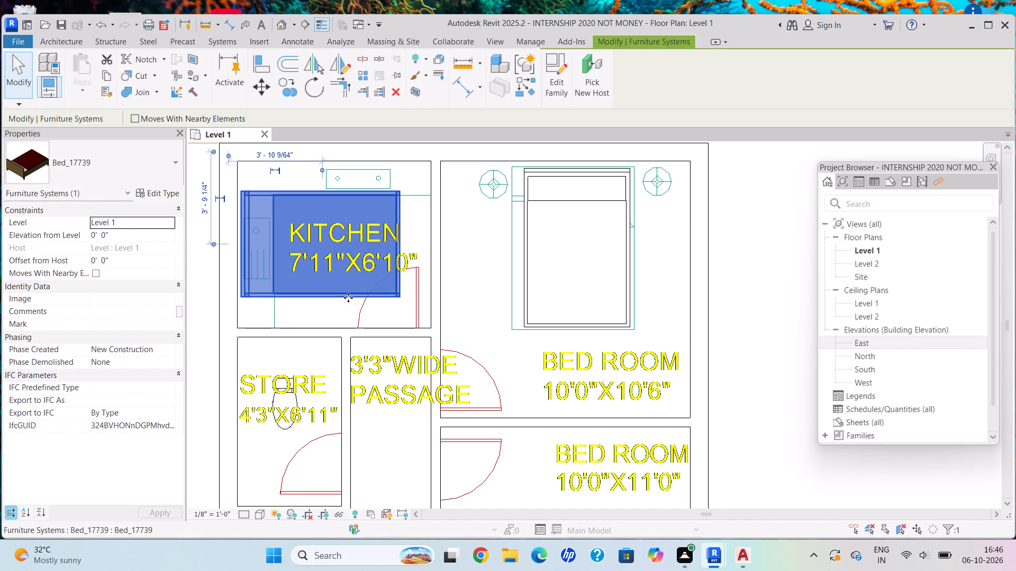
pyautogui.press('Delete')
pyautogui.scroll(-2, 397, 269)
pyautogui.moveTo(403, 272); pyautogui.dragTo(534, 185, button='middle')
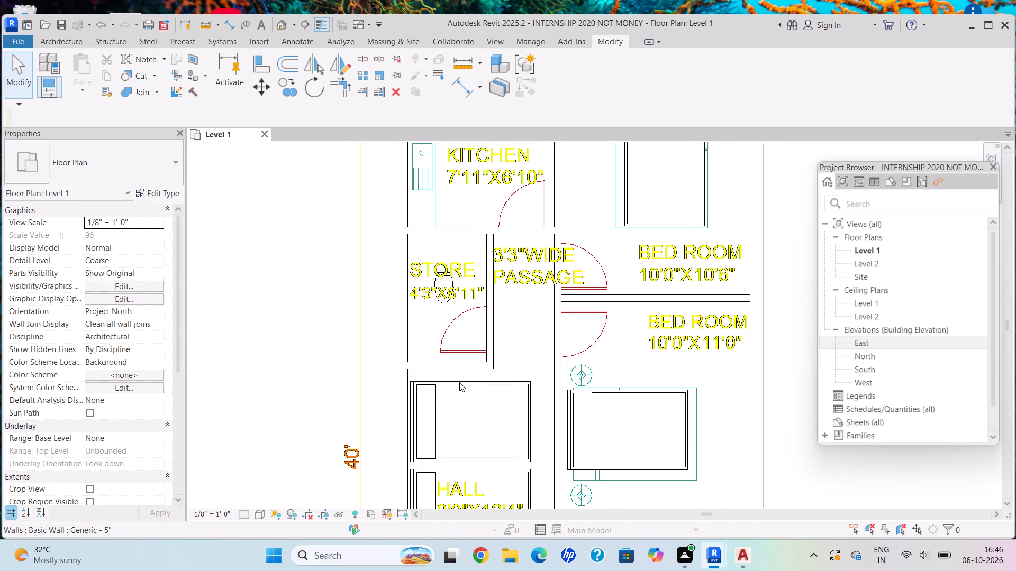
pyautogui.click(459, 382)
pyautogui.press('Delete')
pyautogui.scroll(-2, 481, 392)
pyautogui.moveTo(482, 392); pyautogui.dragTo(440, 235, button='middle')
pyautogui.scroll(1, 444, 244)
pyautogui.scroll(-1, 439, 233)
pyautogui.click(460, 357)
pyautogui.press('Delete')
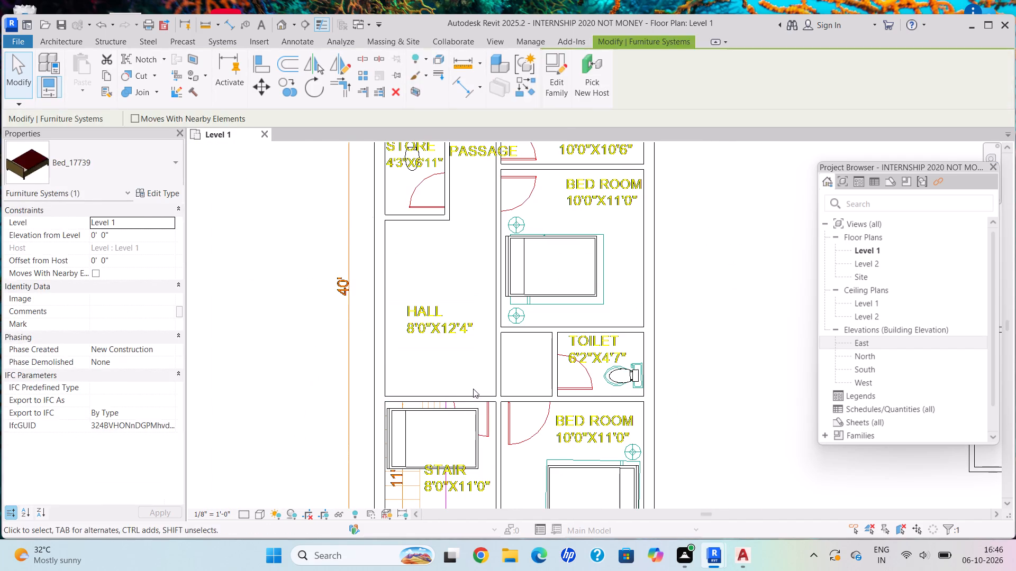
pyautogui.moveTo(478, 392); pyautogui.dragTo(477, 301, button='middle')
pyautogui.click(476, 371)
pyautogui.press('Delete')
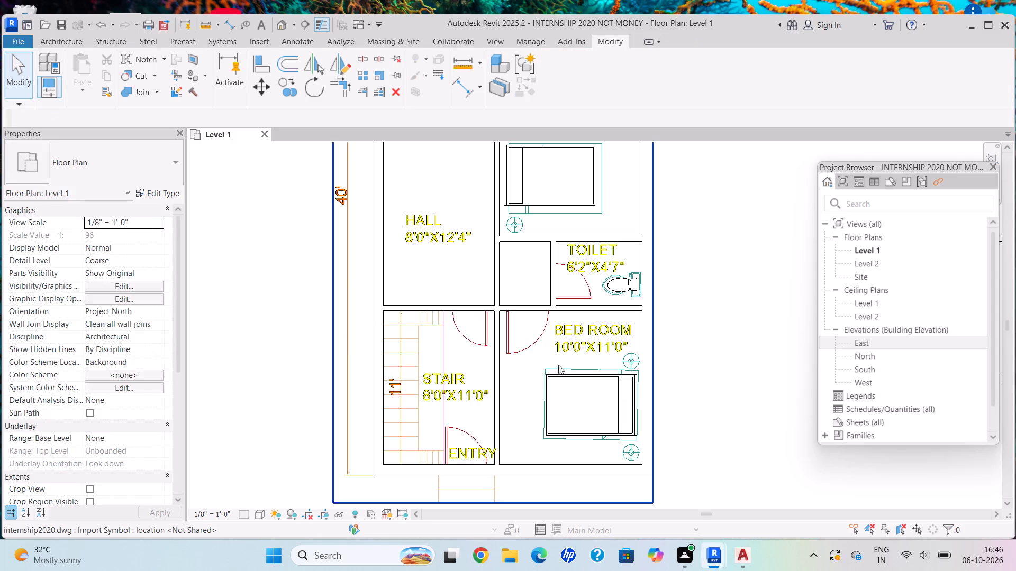
# Start a stair with a sketched run and draw its north boundary line about 4'-4" west to the west wall of the STAIR room.
pyautogui.scroll(1, 558, 354)
pyautogui.moveTo(554, 334); pyautogui.dragTo(538, 315, button='middle')
pyautogui.scroll(-1, 523, 314)
pyautogui.moveTo(518, 298); pyautogui.dragTo(519, 356, button='middle')
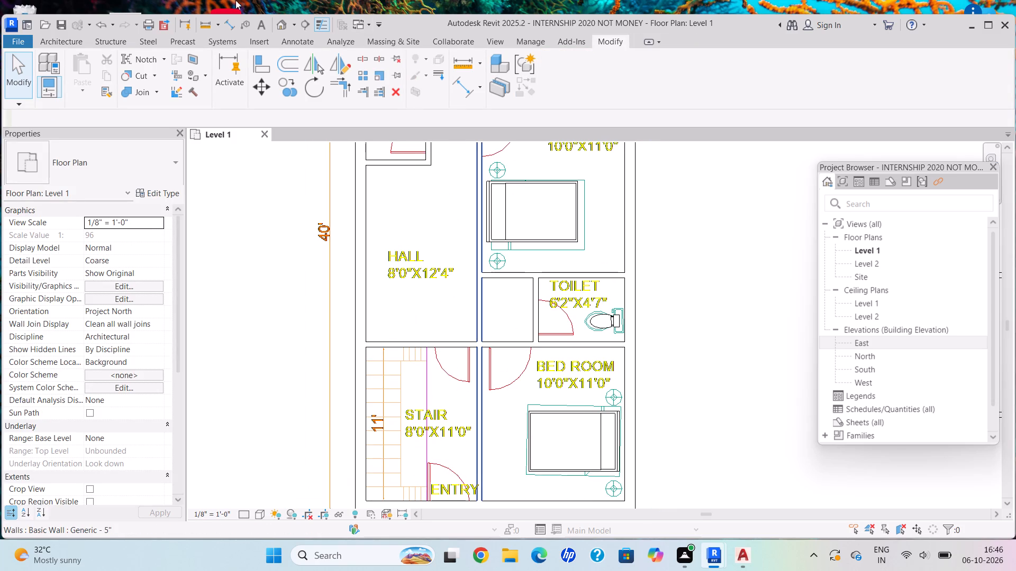
pyautogui.click(50, 36)
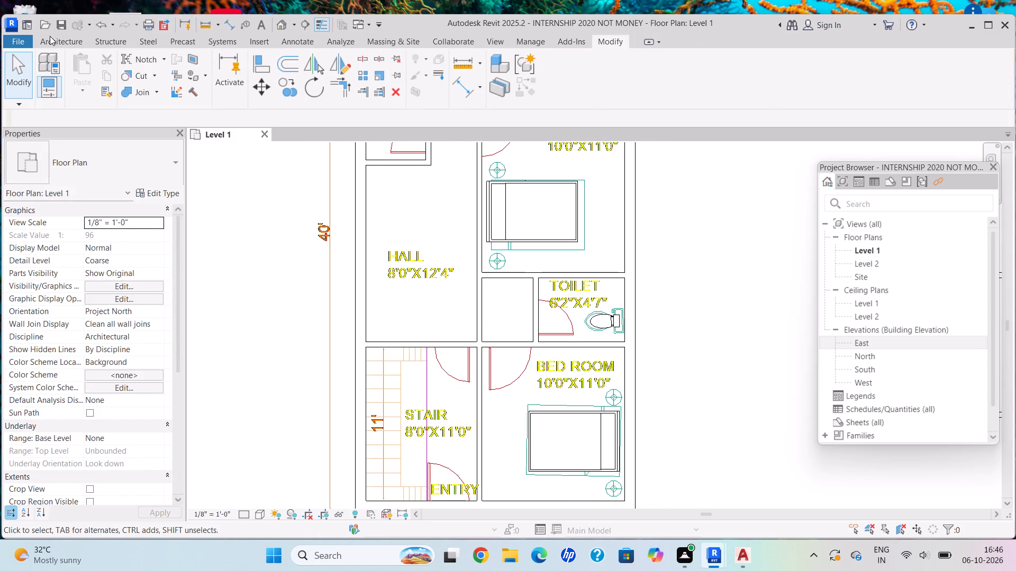
pyautogui.click(70, 44)
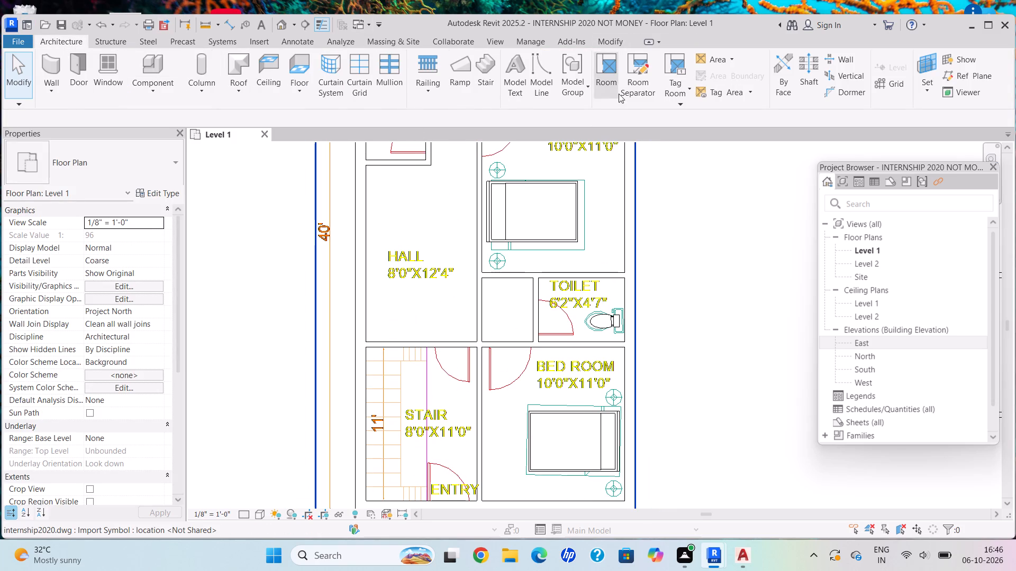
pyautogui.click(489, 77)
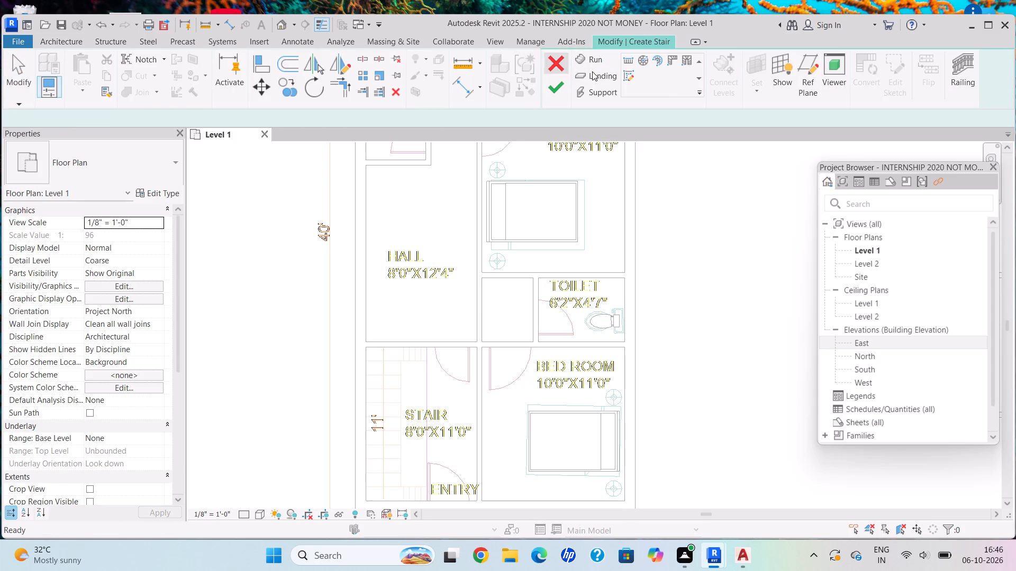
pyautogui.click(630, 76)
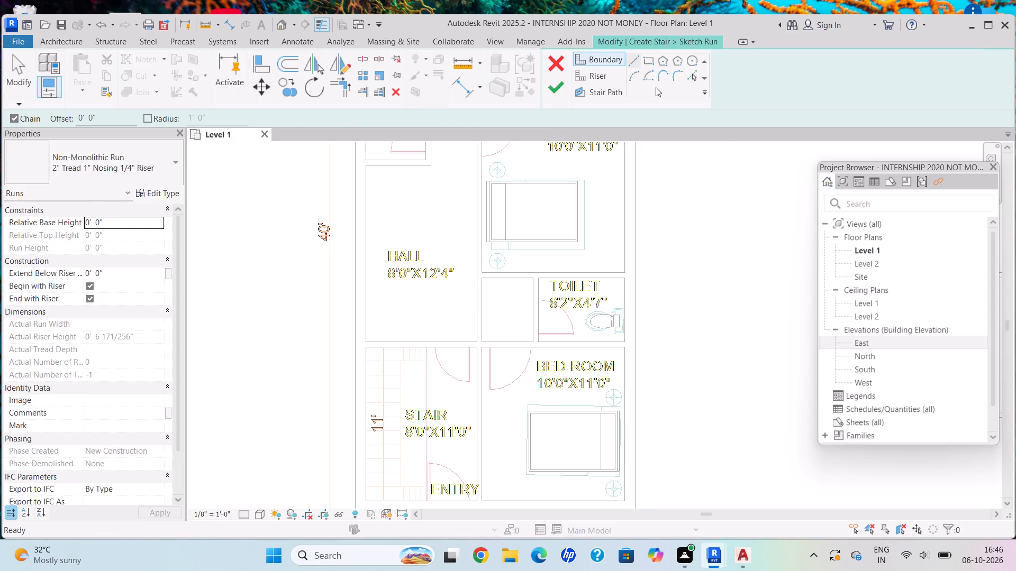
pyautogui.click(614, 60)
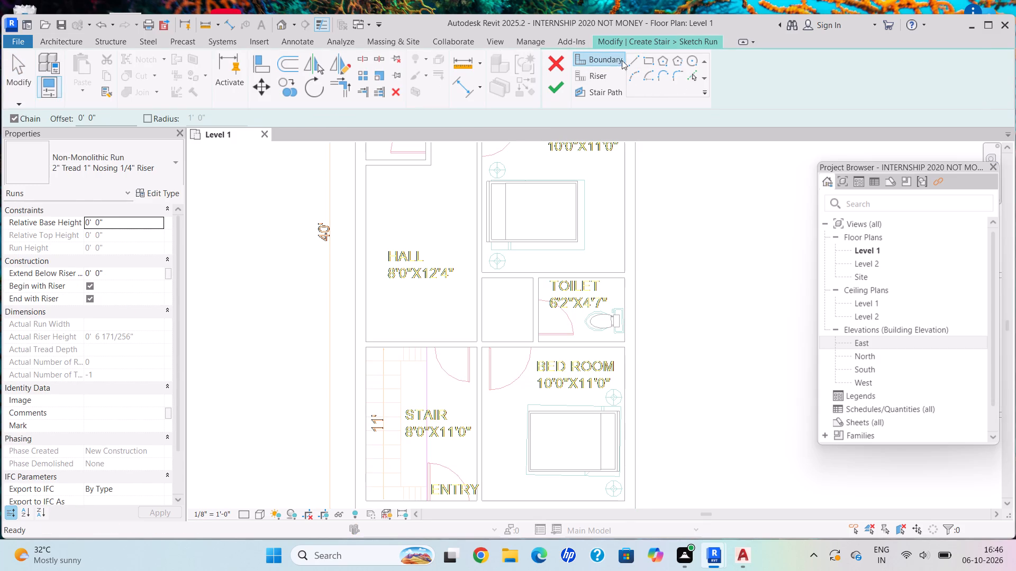
pyautogui.click(632, 62)
pyautogui.scroll(-1, 384, 336)
pyautogui.scroll(10, 382, 336)
pyautogui.scroll(-1, 443, 381)
pyautogui.scroll(1, 509, 338)
pyautogui.scroll(-1, 509, 338)
pyautogui.scroll(2, 509, 338)
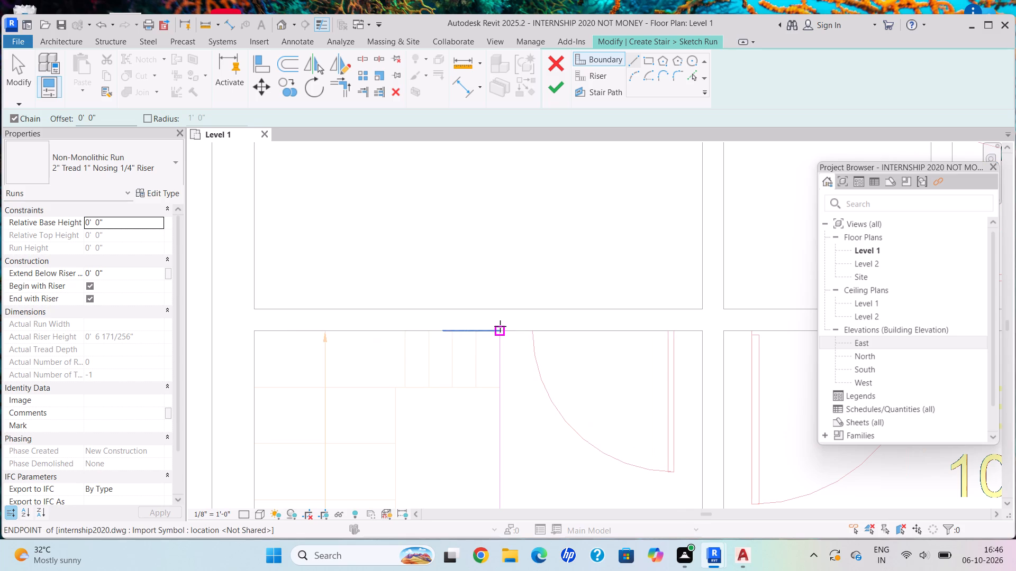
pyautogui.click(500, 326)
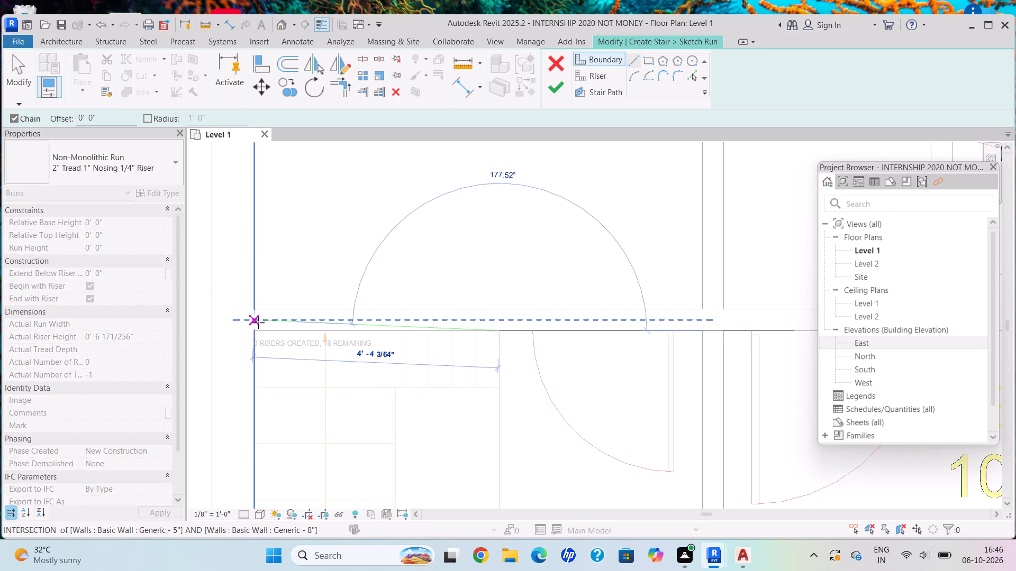
pyautogui.click(258, 325)
# Continue the outer boundary down the west wall to the southwest corner, then east along the south wall to the stair's east edge.
pyautogui.moveTo(292, 366); pyautogui.dragTo(341, 176, button='middle')
pyautogui.scroll(-1, 297, 351)
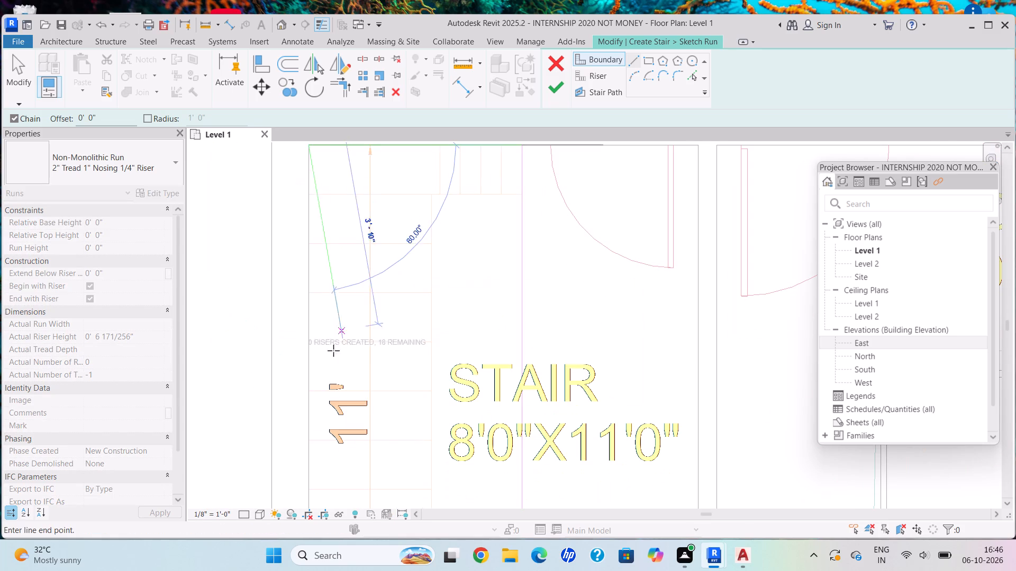
pyautogui.moveTo(322, 379); pyautogui.dragTo(305, 240, button='middle')
pyautogui.scroll(-1, 322, 380)
pyautogui.moveTo(270, 372); pyautogui.dragTo(293, 243, button='middle')
pyautogui.scroll(1, 293, 243)
pyautogui.scroll(-1, 297, 413)
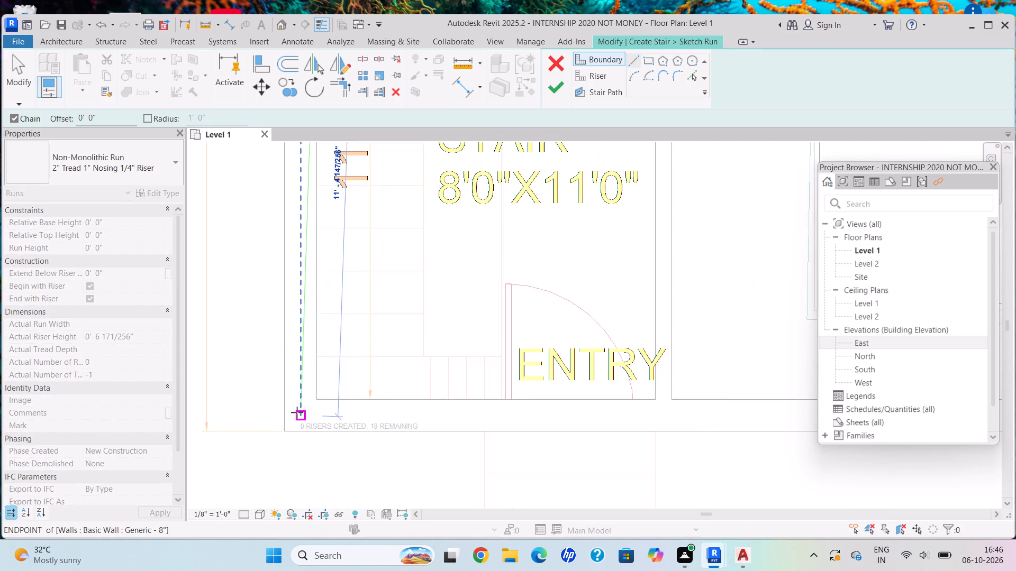
pyautogui.scroll(1, 297, 409)
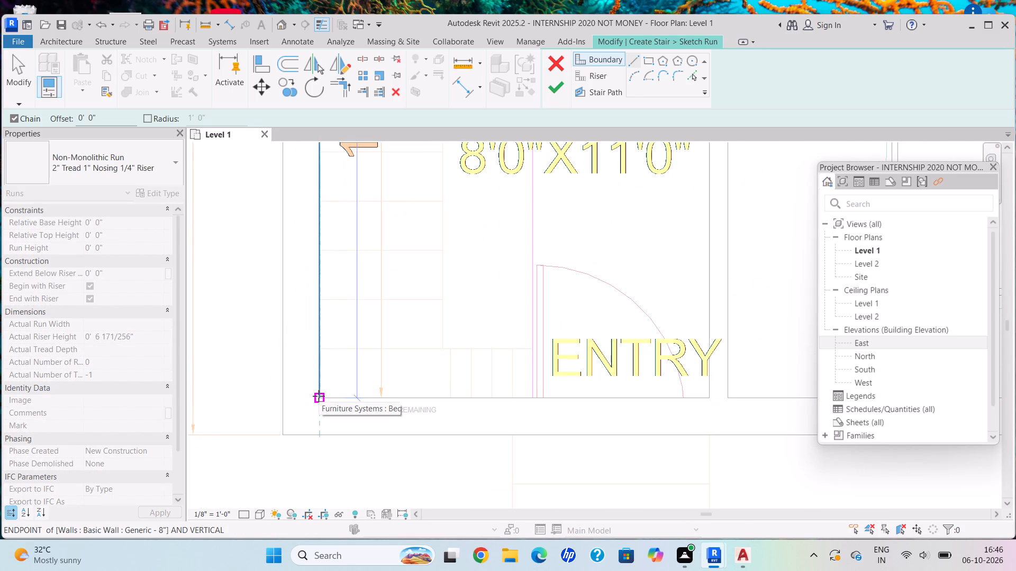
pyautogui.click(318, 397)
pyautogui.scroll(4, 524, 418)
pyautogui.scroll(-1, 529, 412)
pyautogui.scroll(2, 529, 412)
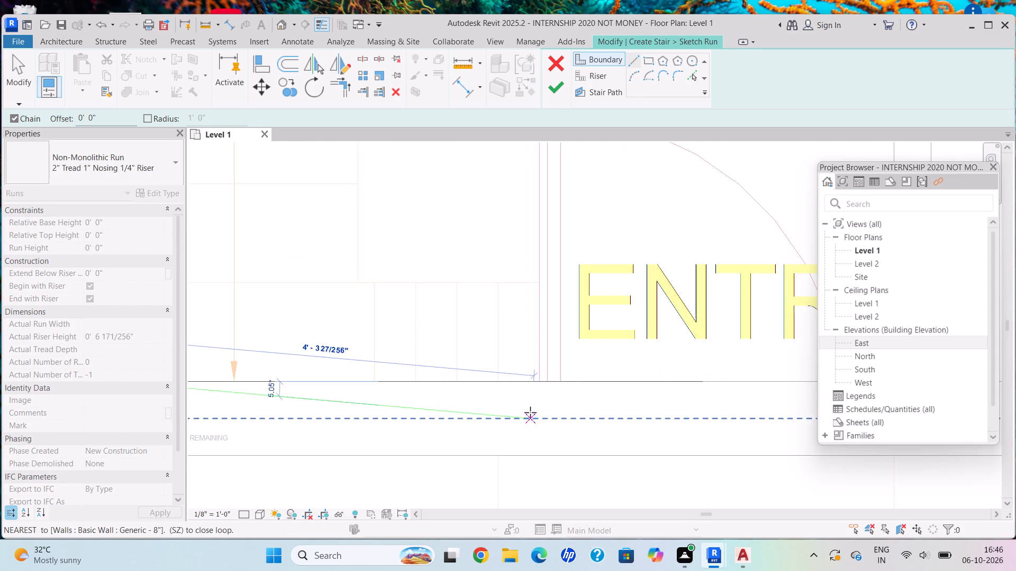
pyautogui.scroll(5, 534, 410)
pyautogui.scroll(-1, 534, 410)
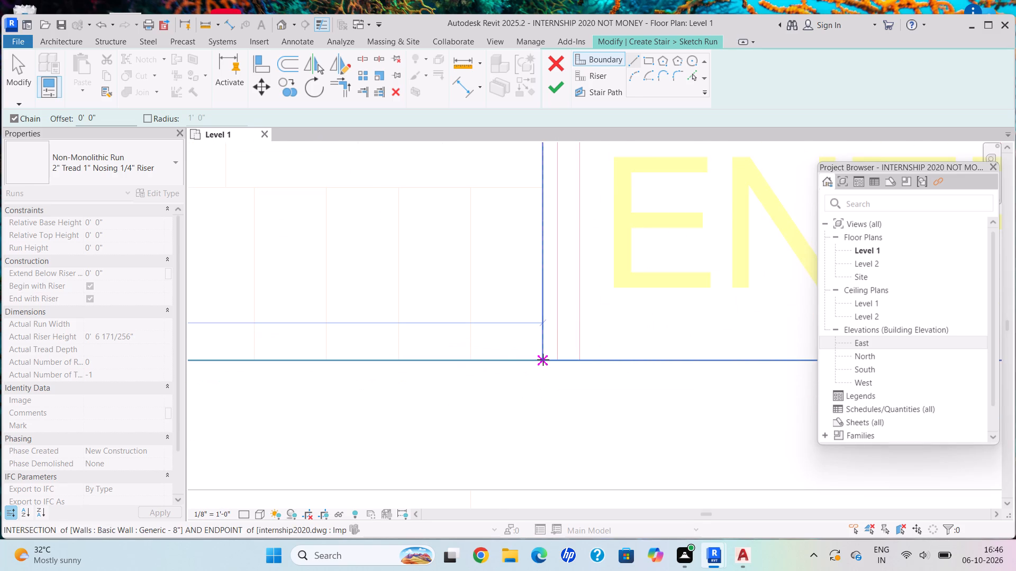
pyautogui.click(543, 360)
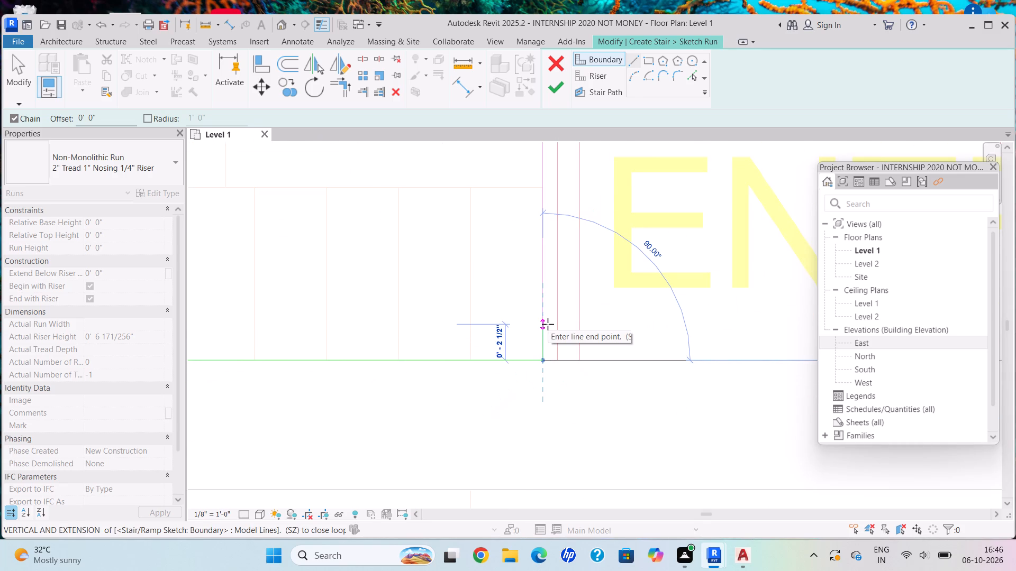
pyautogui.press('Escape')
# Draw the inner boundary line 1'-10" west along the north flight's inner edge, starting 1'-0" below the north boundary.
pyautogui.scroll(1, 505, 274)
pyautogui.scroll(-2, 505, 276)
pyautogui.scroll(1, 505, 277)
pyautogui.scroll(-1, 416, 285)
pyautogui.scroll(1, 415, 285)
pyautogui.scroll(-2, 415, 285)
pyautogui.moveTo(380, 292); pyautogui.dragTo(449, 404, button='middle')
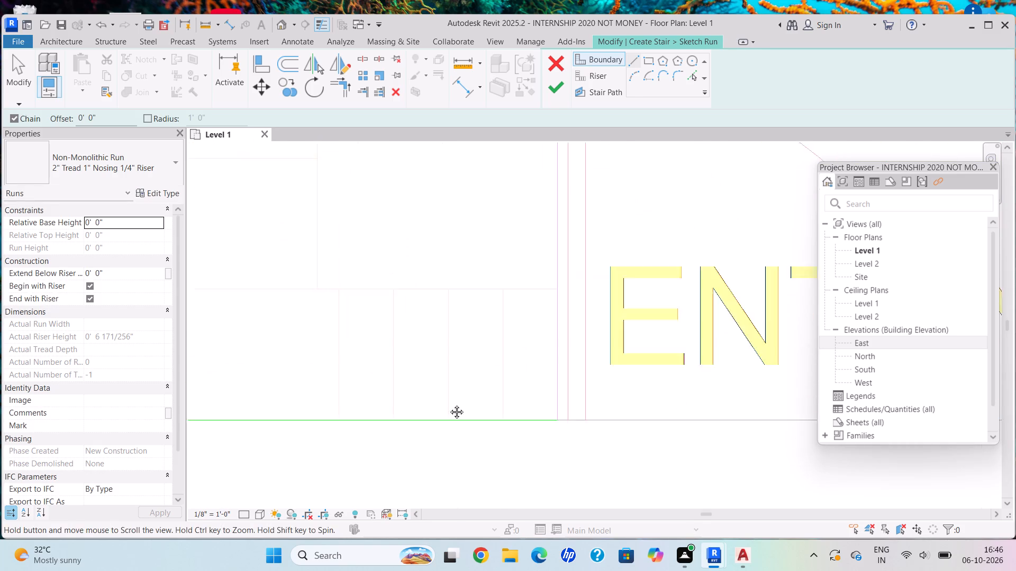
pyautogui.moveTo(449, 404); pyautogui.dragTo(465, 427, button='middle')
pyautogui.scroll(-3, 414, 342)
pyautogui.moveTo(433, 352); pyautogui.dragTo(551, 514, button='middle')
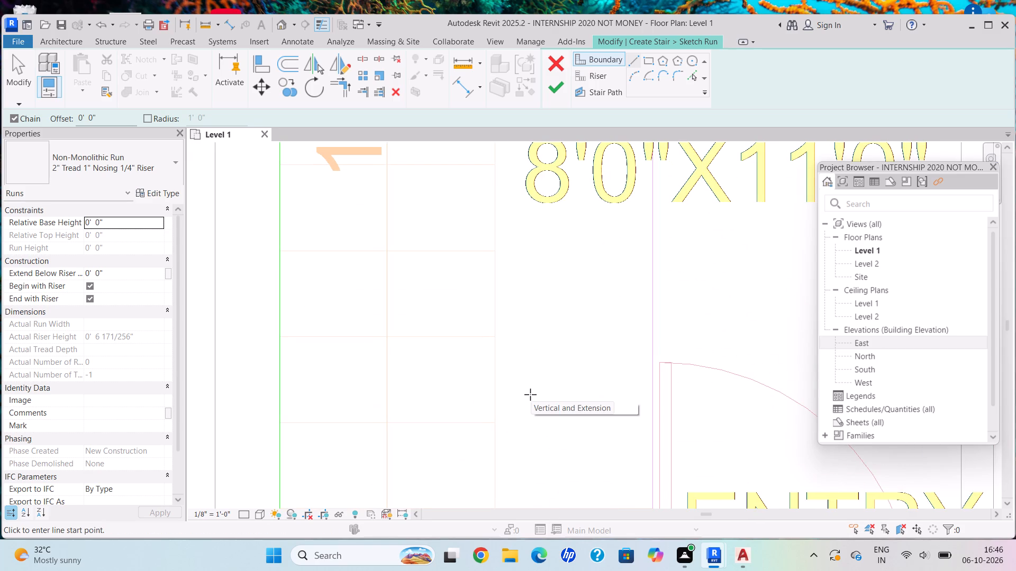
pyautogui.scroll(-7, 519, 362)
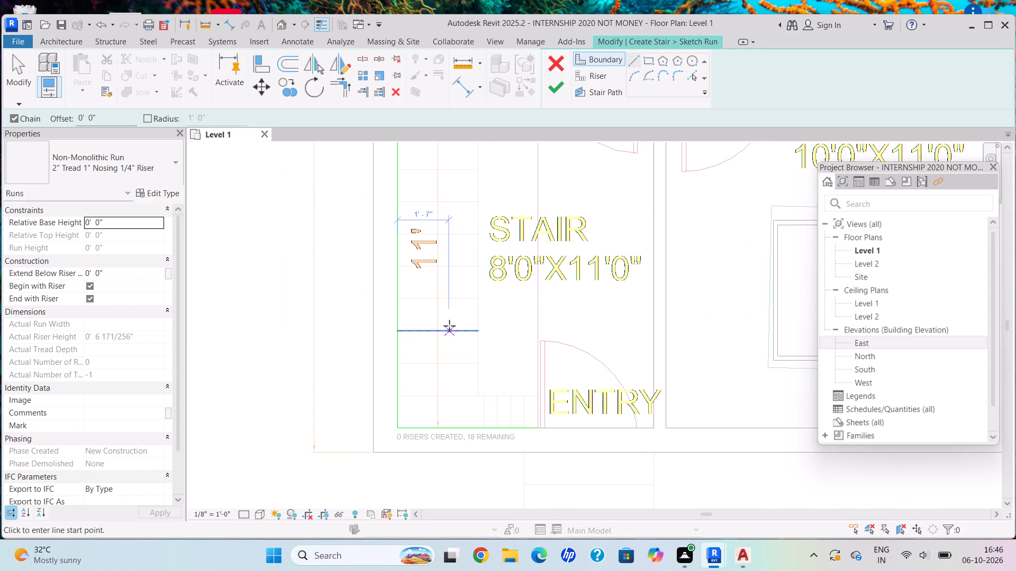
pyautogui.moveTo(467, 445); pyautogui.dragTo(491, 507, button='middle')
pyautogui.moveTo(421, 276); pyautogui.dragTo(454, 443, button='middle')
pyautogui.scroll(5, 533, 276)
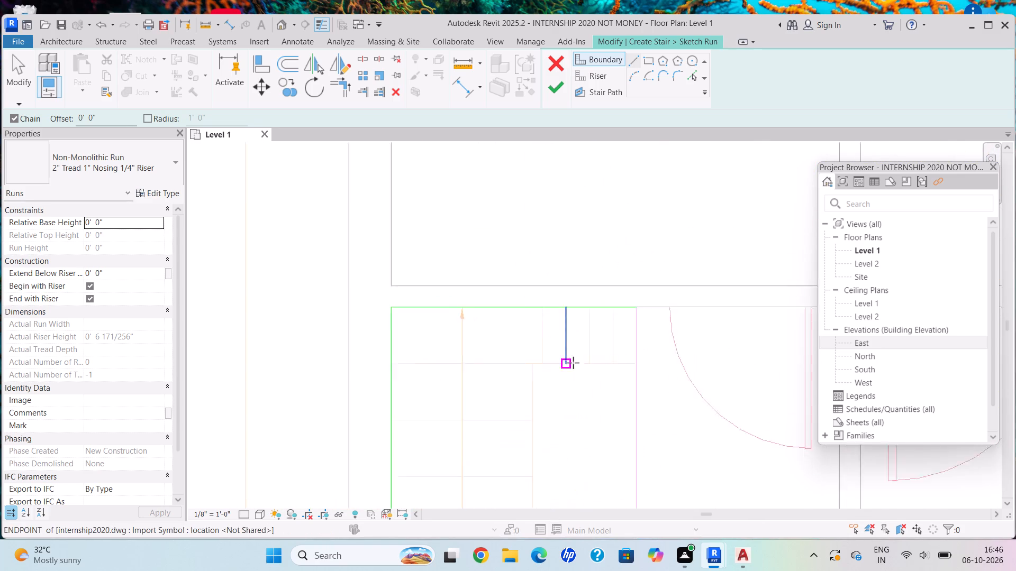
pyautogui.scroll(1, 573, 363)
pyautogui.scroll(-1, 578, 363)
pyautogui.scroll(1, 600, 361)
pyautogui.scroll(-1, 667, 348)
pyautogui.scroll(3, 667, 349)
pyautogui.scroll(-1, 654, 363)
pyautogui.scroll(1, 654, 364)
pyautogui.scroll(-1, 652, 365)
pyautogui.scroll(3, 652, 365)
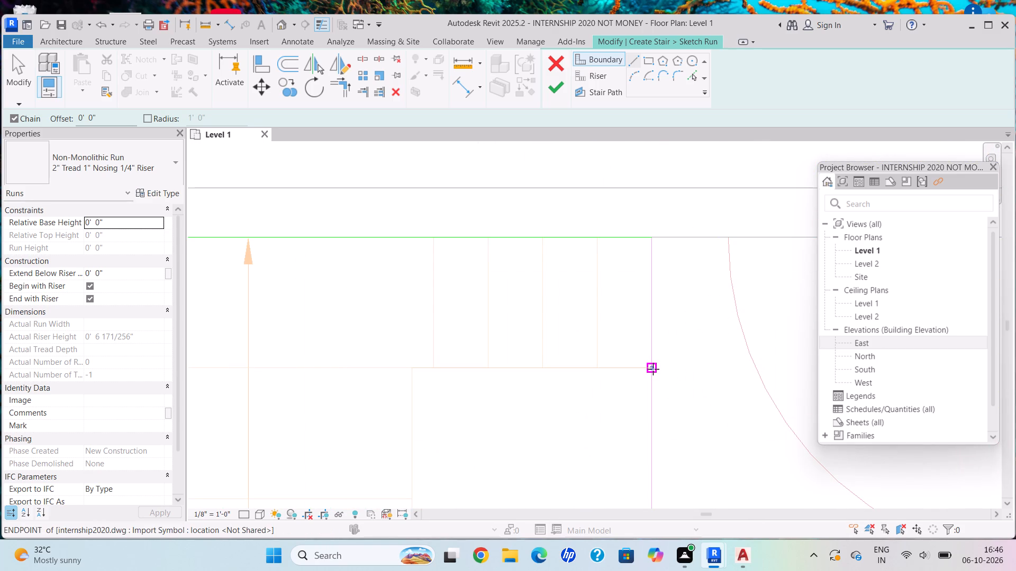
pyautogui.click(653, 369)
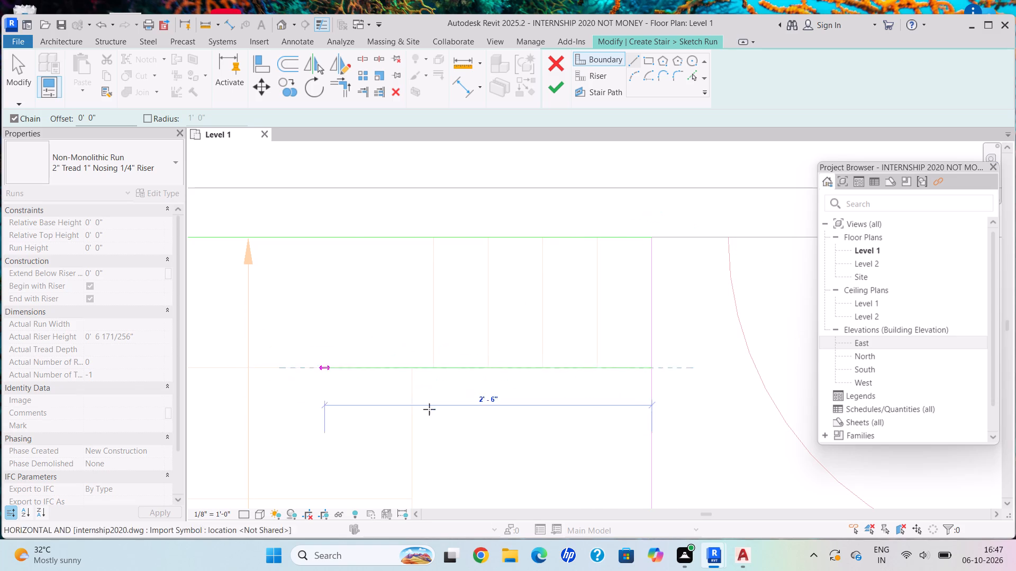
pyautogui.scroll(-2, 433, 416)
pyautogui.click(415, 376)
# Continue the inner boundary south along the west flight's tread ends, then 1'-10" east along the south flight's inner edge.
pyautogui.scroll(-1, 423, 456)
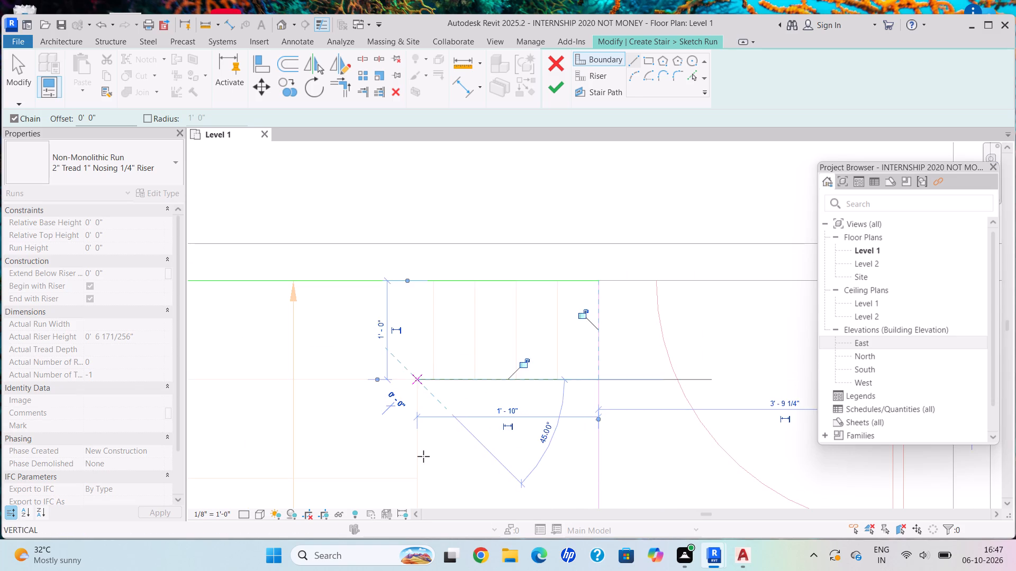
pyautogui.scroll(-3, 423, 456)
pyautogui.moveTo(420, 456); pyautogui.dragTo(418, 366, button='middle')
pyautogui.scroll(-2, 409, 465)
pyautogui.moveTo(409, 465); pyautogui.dragTo(408, 418, button='middle')
pyautogui.scroll(1, 405, 388)
pyautogui.scroll(-2, 393, 420)
pyautogui.moveTo(393, 449); pyautogui.dragTo(411, 388, button='middle')
pyautogui.scroll(-1, 425, 322)
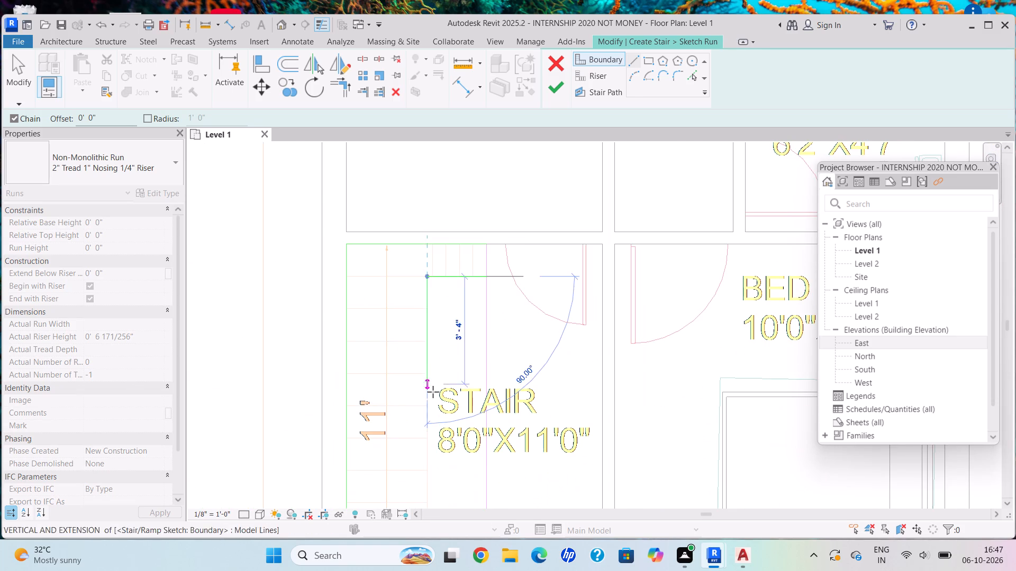
pyautogui.moveTo(452, 459); pyautogui.dragTo(437, 245, button='middle')
pyautogui.scroll(-1, 422, 346)
pyautogui.scroll(7, 422, 346)
pyautogui.scroll(-1, 414, 369)
pyautogui.scroll(1, 414, 369)
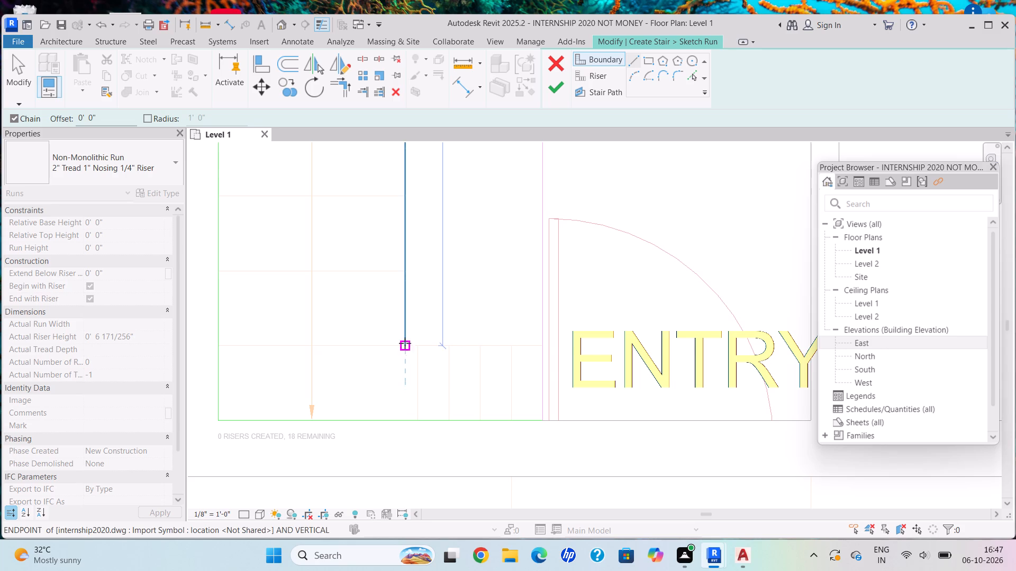
pyautogui.click(405, 343)
pyautogui.scroll(-1, 511, 344)
pyautogui.scroll(5, 516, 344)
pyautogui.scroll(-1, 544, 354)
pyautogui.scroll(2, 544, 354)
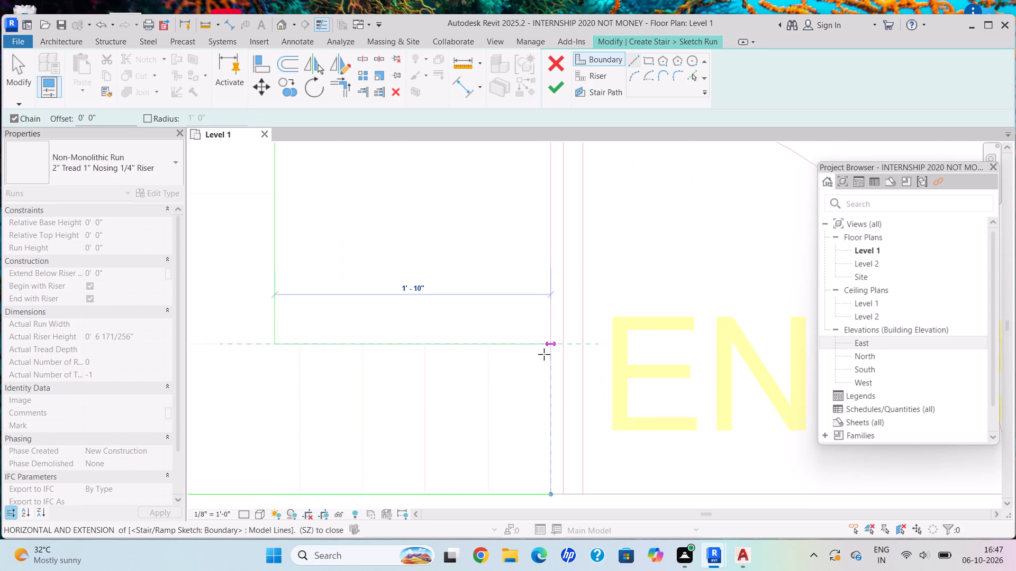
pyautogui.scroll(4, 548, 356)
pyautogui.scroll(-1, 548, 356)
pyautogui.scroll(1, 548, 356)
pyautogui.click(554, 338)
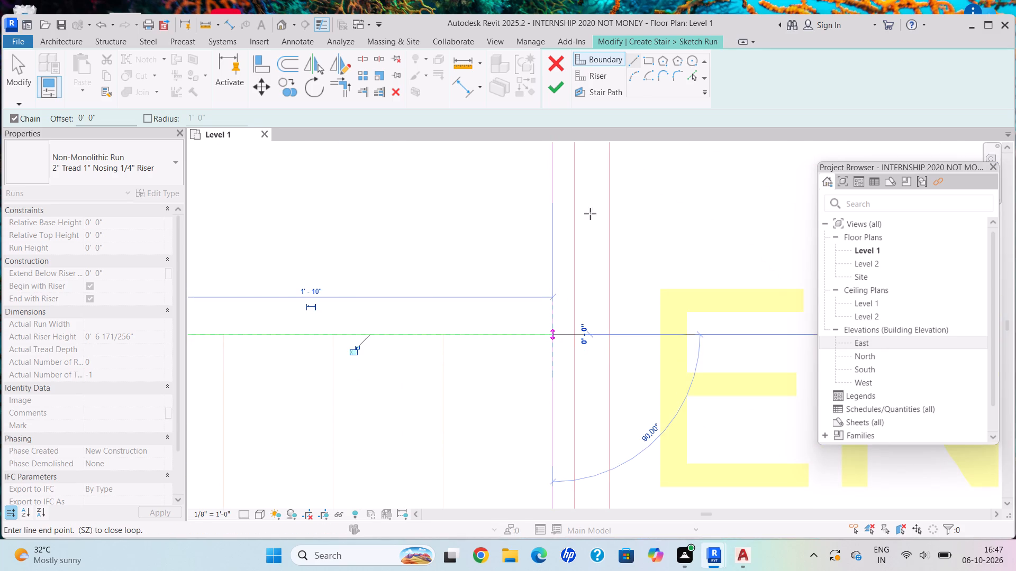
pyautogui.press('Escape')
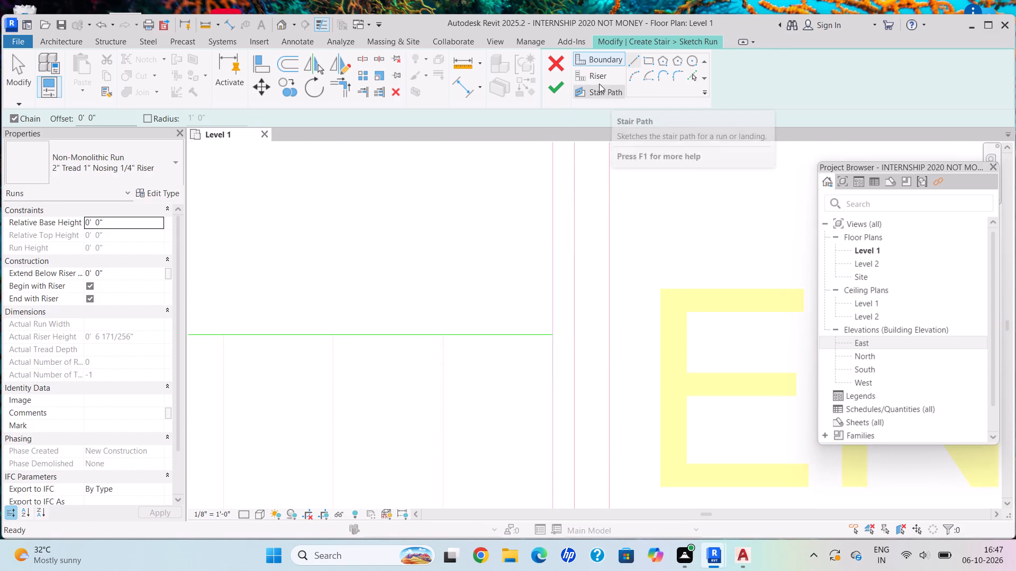
# Draw a 1'-0" riser line across the south flight's east end, joining the inner and outer boundaries.
pyautogui.click(598, 79)
pyautogui.click(636, 56)
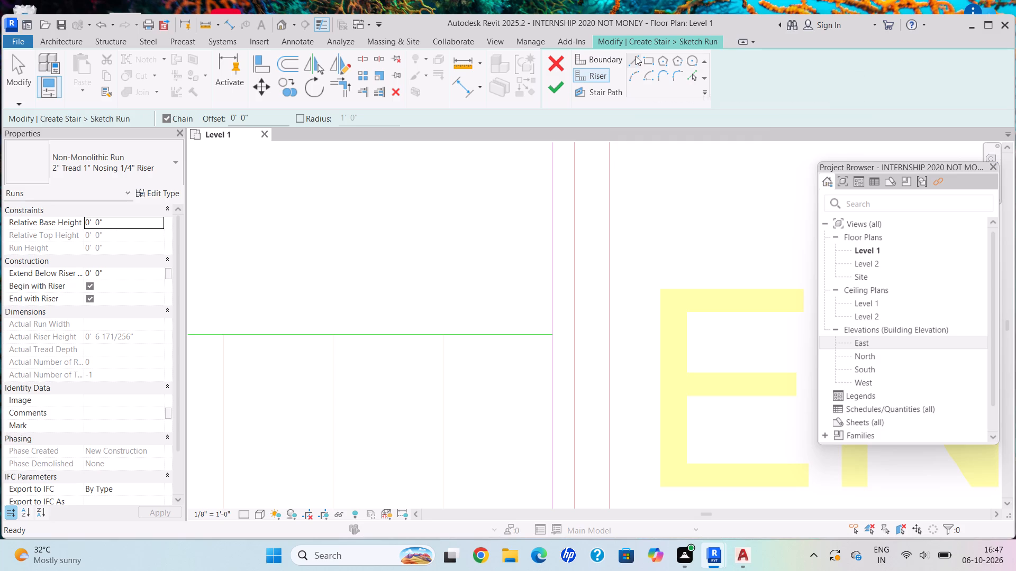
pyautogui.scroll(-2, 512, 369)
pyautogui.moveTo(512, 370); pyautogui.dragTo(529, 269, button='middle')
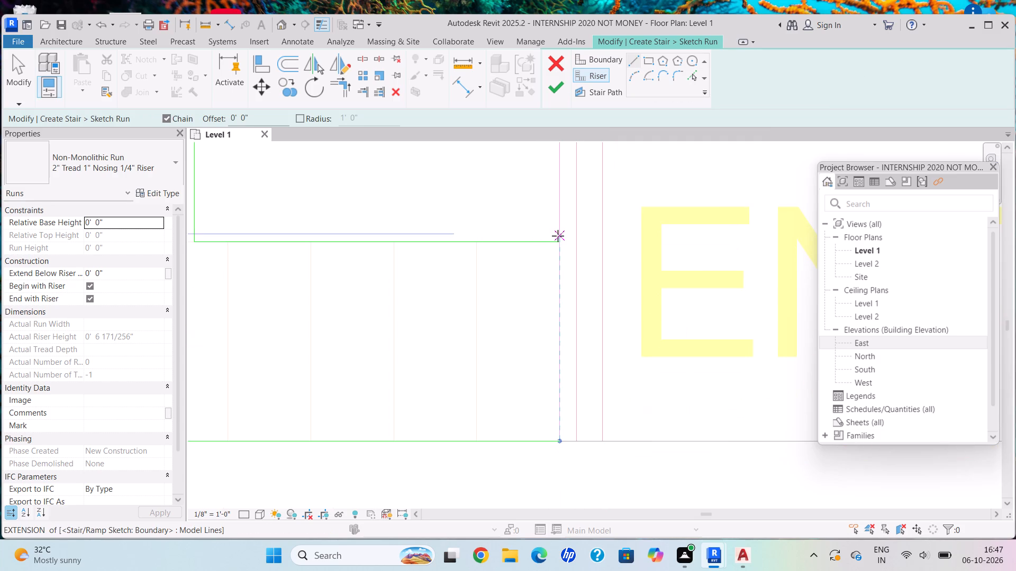
pyautogui.click(558, 242)
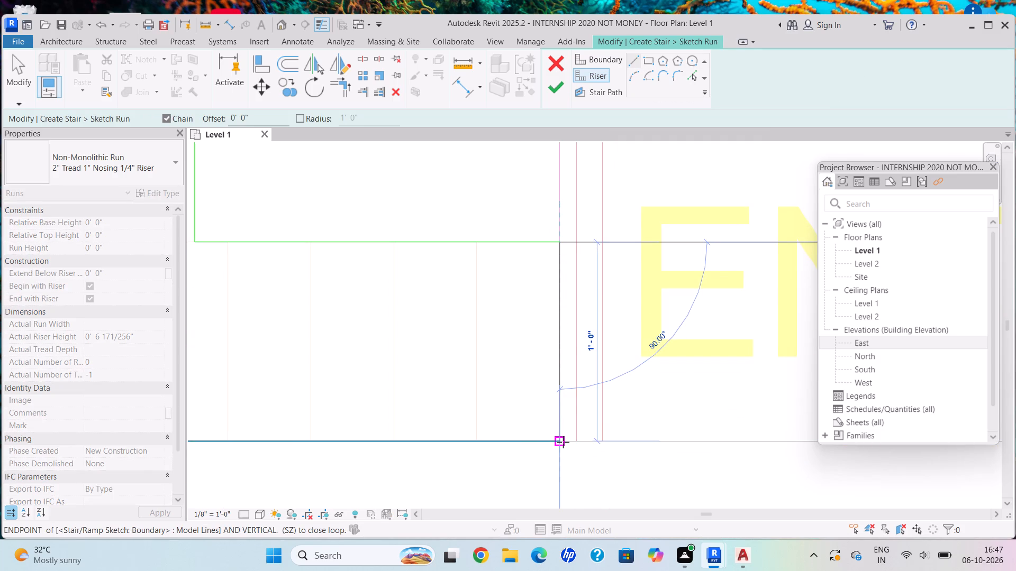
pyautogui.click(563, 442)
pyautogui.press('Escape')
# Draw four more 1'-0" riser lines across the south flight over the DWG tread lines, working westward between inner and outer boundaries.
pyautogui.click(475, 239)
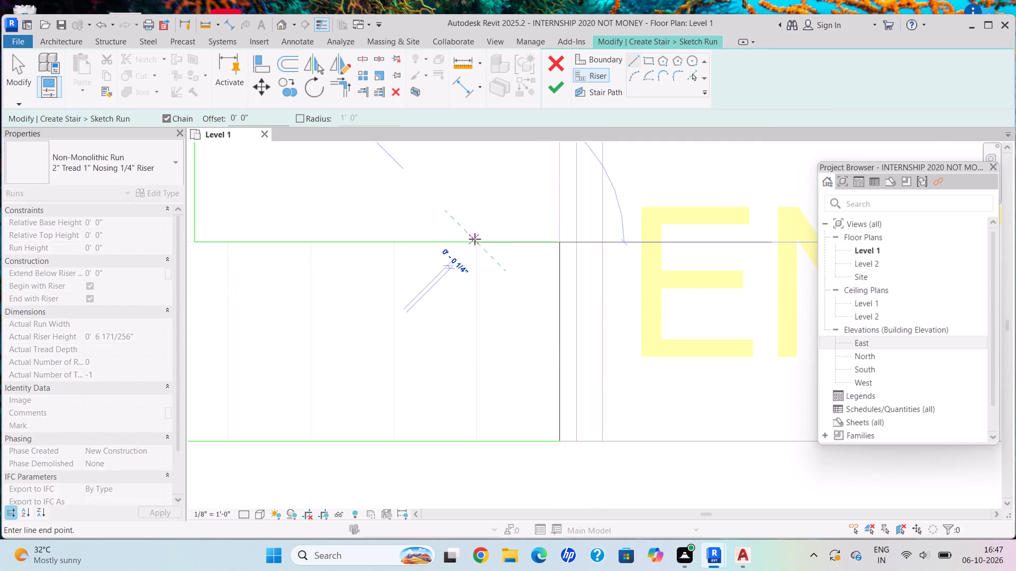
pyautogui.click(475, 437)
pyautogui.press('Escape')
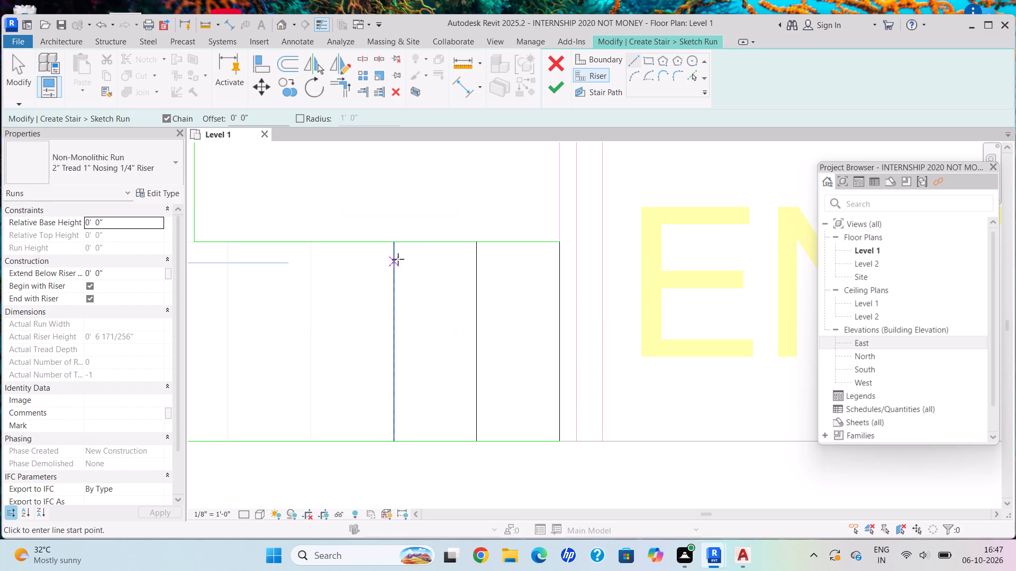
pyautogui.click(395, 242)
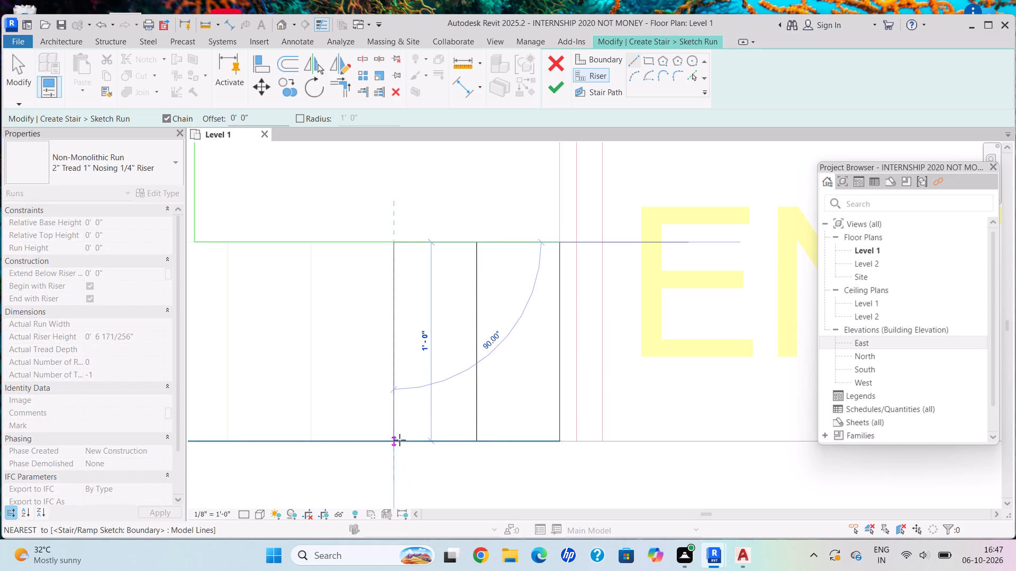
pyautogui.click(394, 443)
pyautogui.press('Escape')
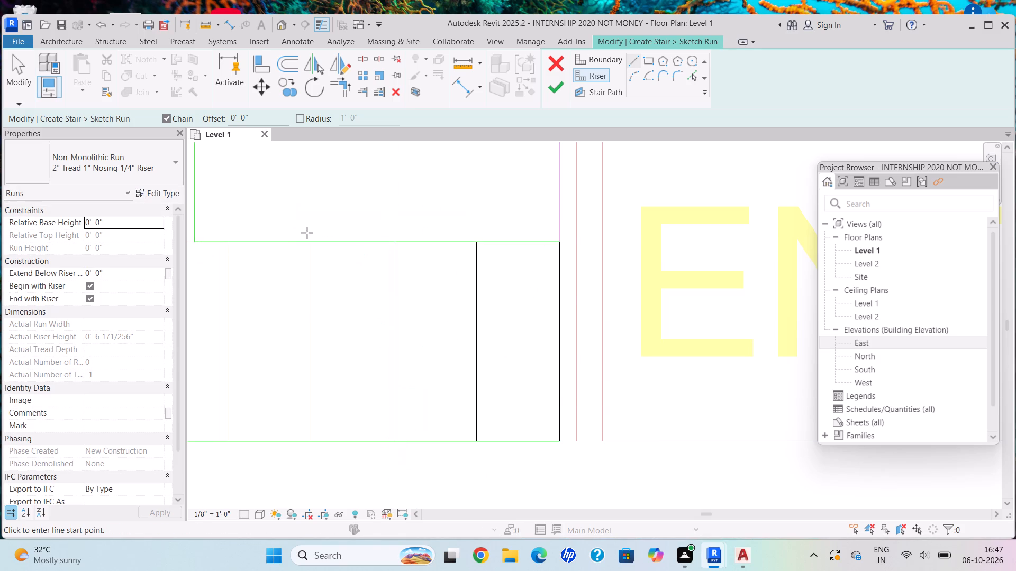
pyautogui.click(308, 244)
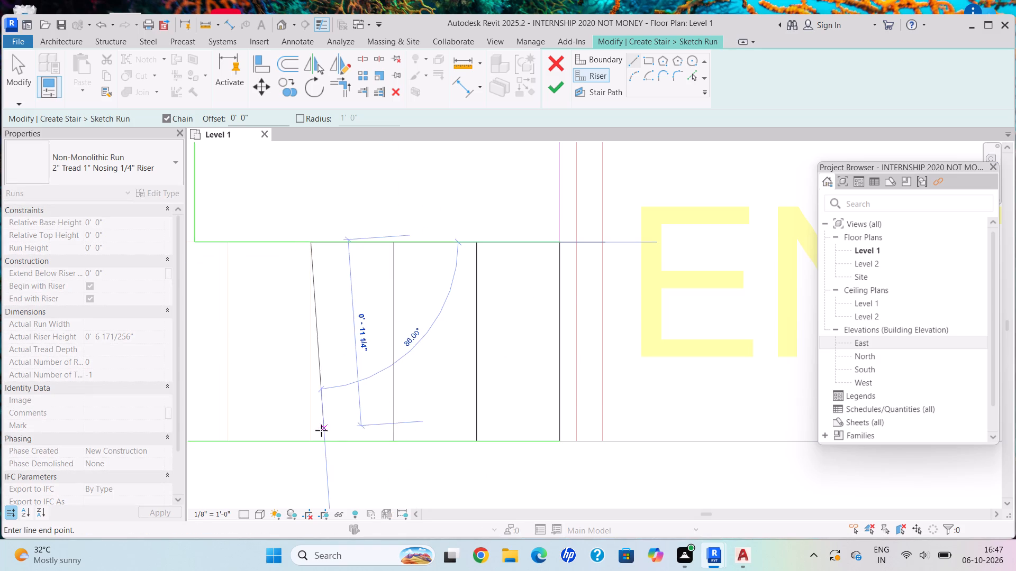
pyautogui.click(315, 441)
pyautogui.press('Escape')
pyautogui.moveTo(285, 380); pyautogui.dragTo(574, 368, button='middle')
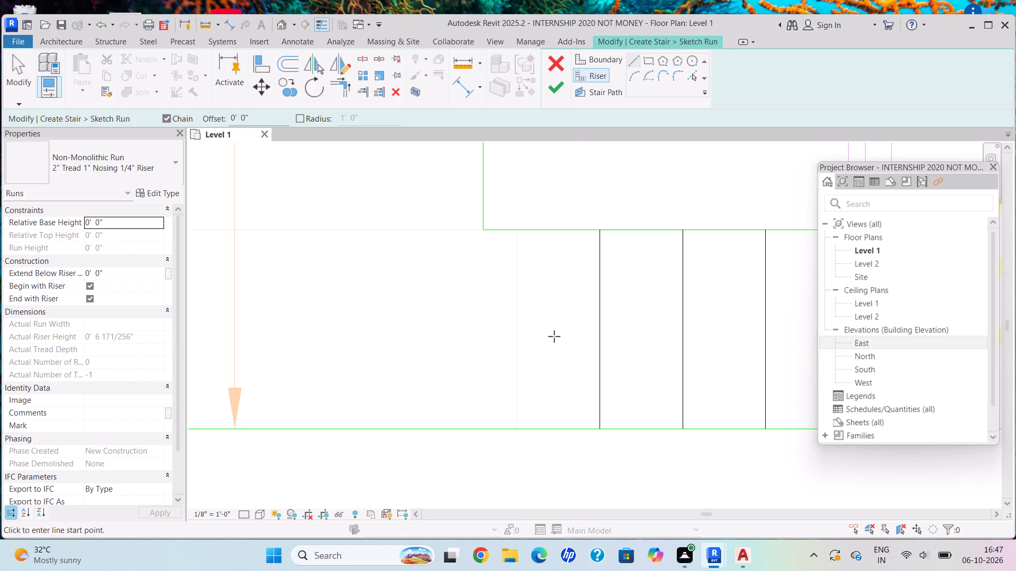
pyautogui.click(518, 232)
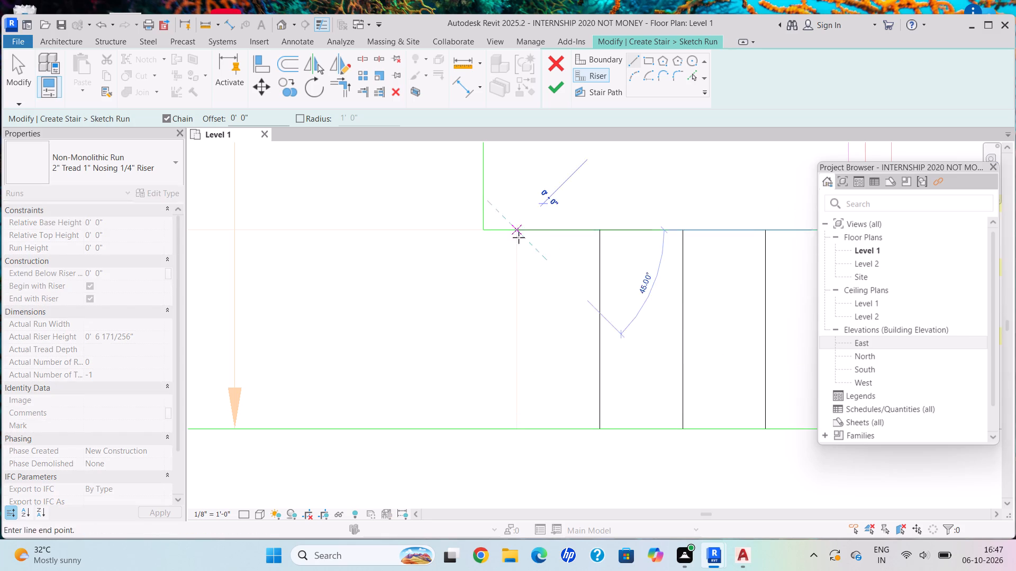
pyautogui.click(515, 426)
pyautogui.press('Escape')
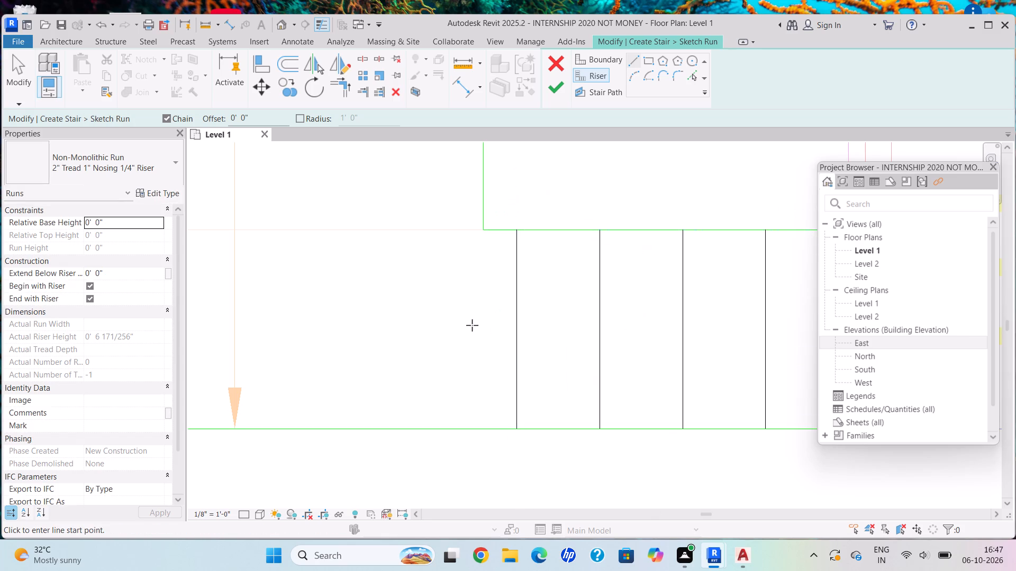
# Draw the west flight's four southernmost 2'-6" riser lines between the boundaries, starting at the inner south corner, spaced 1'-0" apart.
pyautogui.scroll(-4, 419, 316)
pyautogui.moveTo(342, 328); pyautogui.dragTo(498, 432, button='middle')
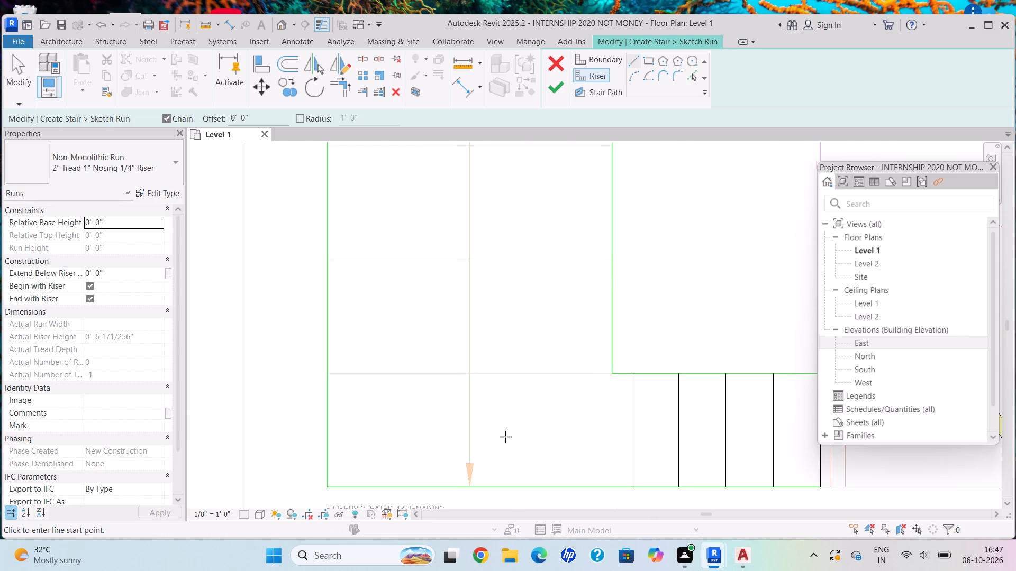
pyautogui.click(612, 372)
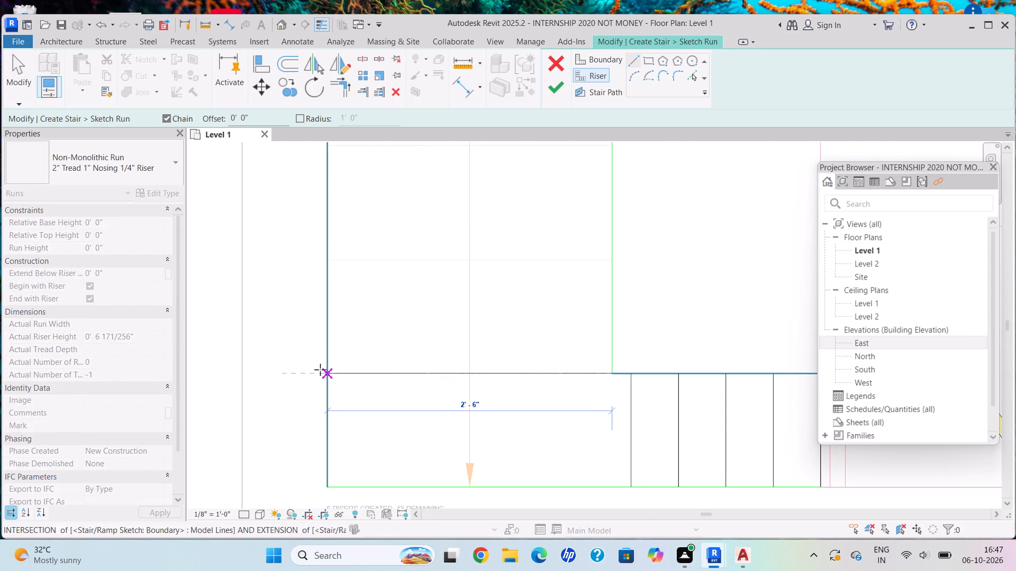
pyautogui.click(332, 375)
pyautogui.press('Escape')
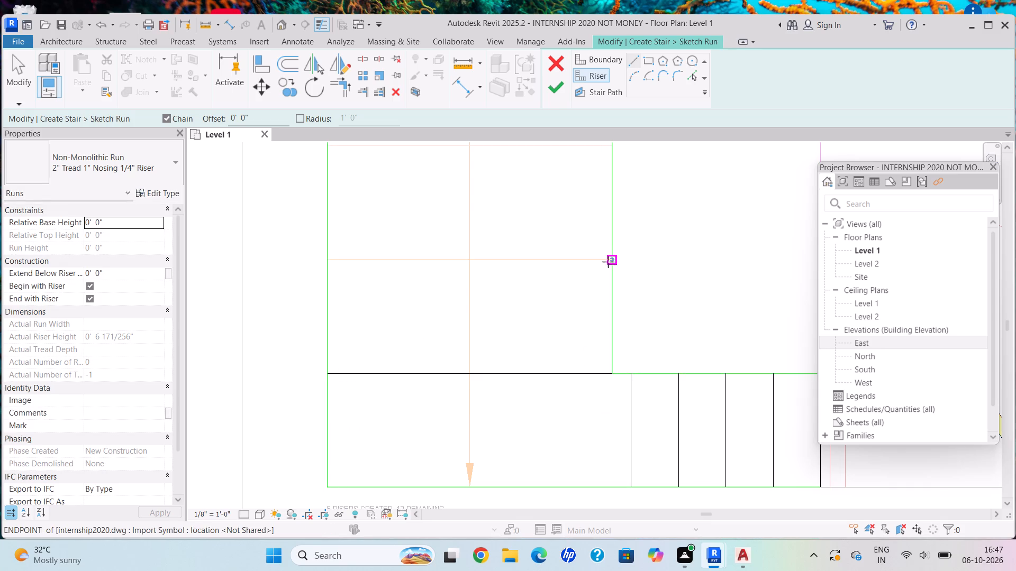
pyautogui.click(610, 262)
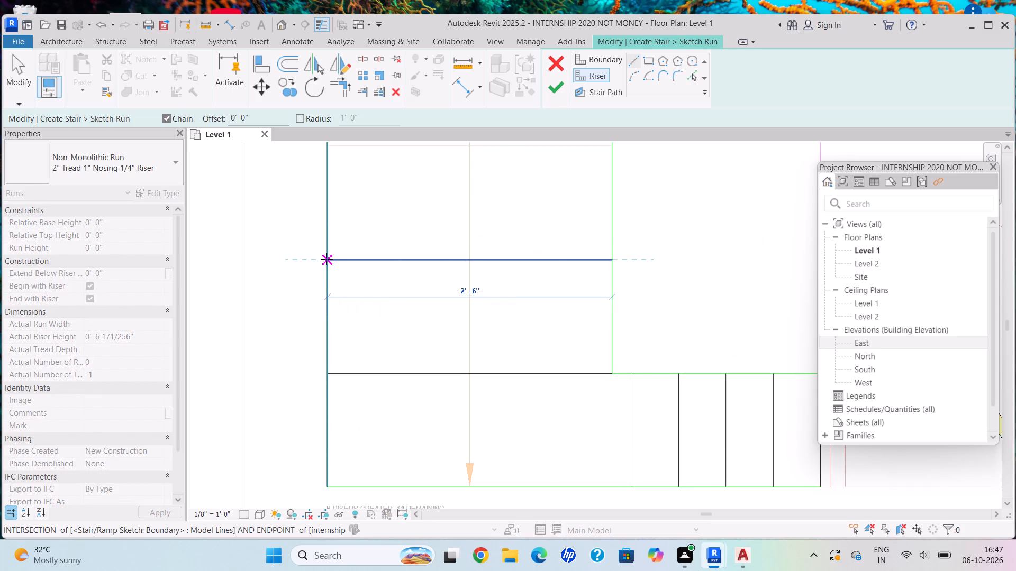
pyautogui.click(326, 259)
pyautogui.scroll(-3, 348, 244)
pyautogui.moveTo(365, 271); pyautogui.dragTo(438, 537, button='middle')
pyautogui.scroll(-1, 452, 518)
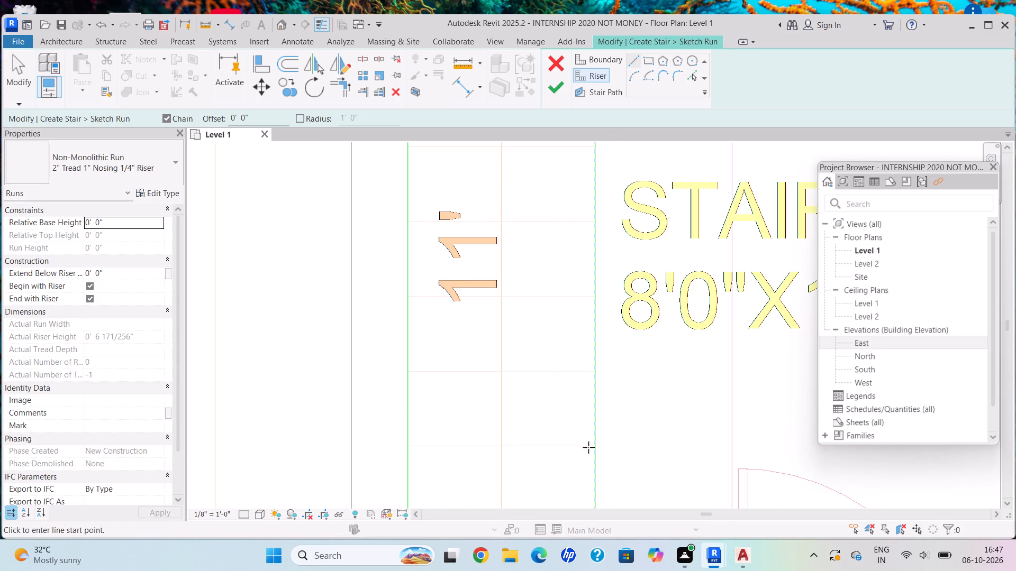
pyautogui.click(597, 443)
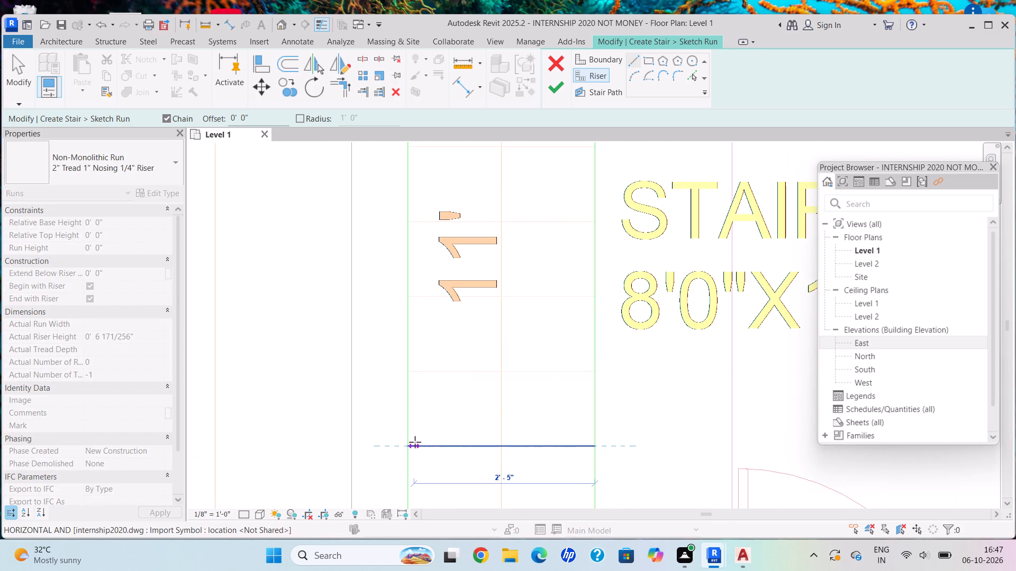
pyautogui.click(407, 444)
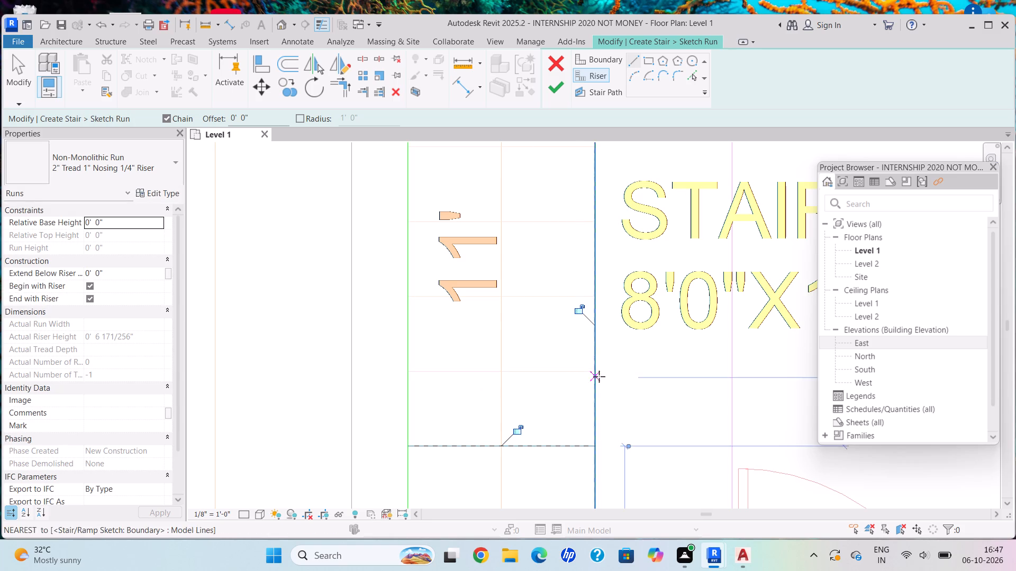
pyautogui.click(595, 373)
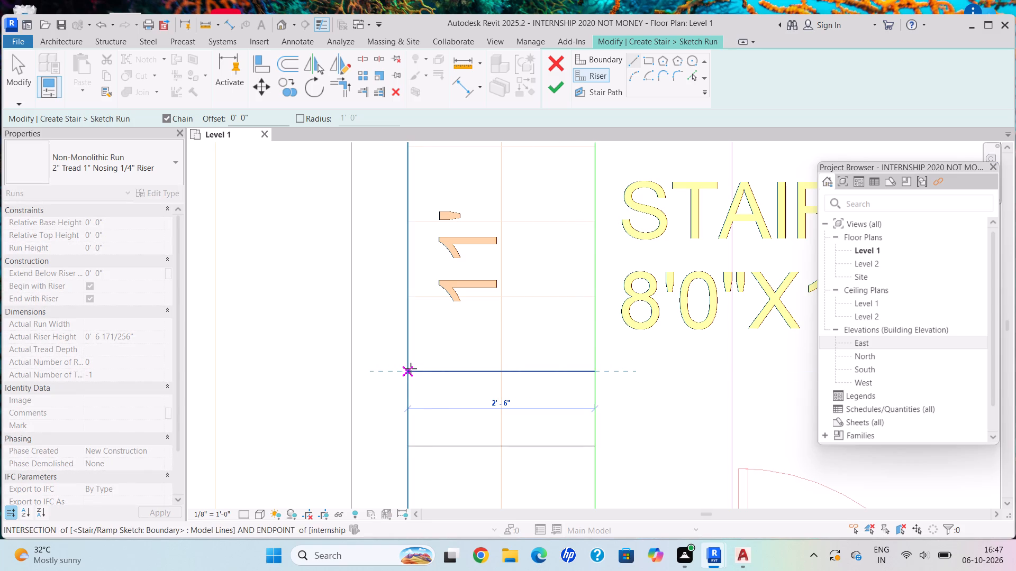
pyautogui.click(411, 369)
# Continue up the west flight with three more 2'-6" riser lines over the DWG treads, each 1'-0" farther north.
pyautogui.scroll(1, 523, 289)
pyautogui.moveTo(555, 411); pyautogui.dragTo(566, 463, button='middle')
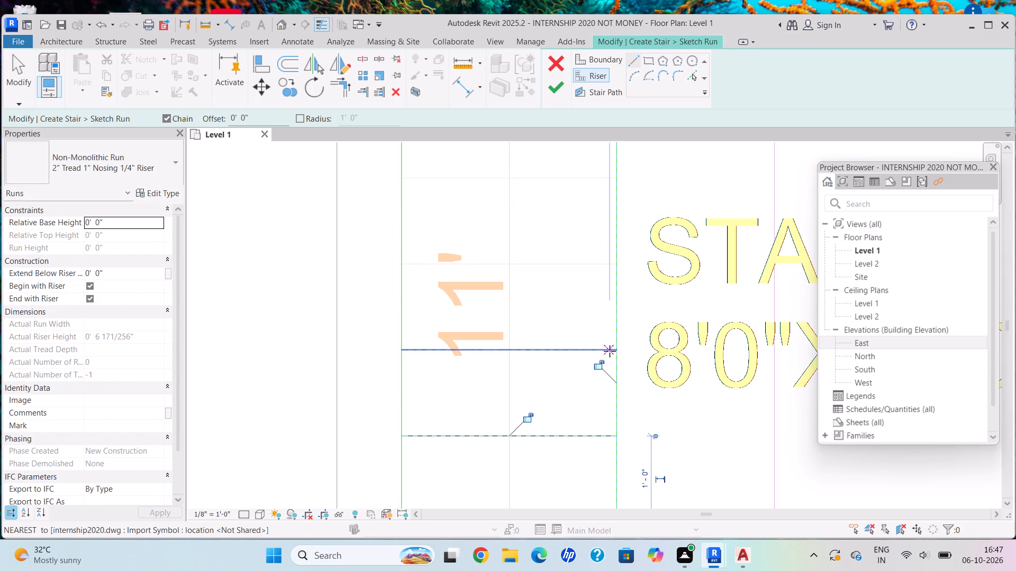
pyautogui.click(614, 350)
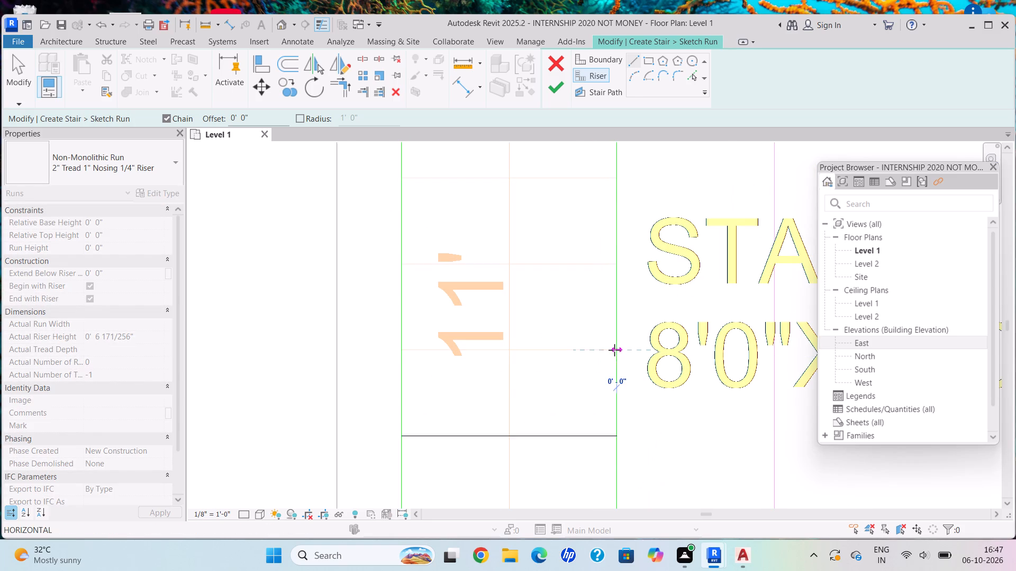
pyautogui.click(403, 348)
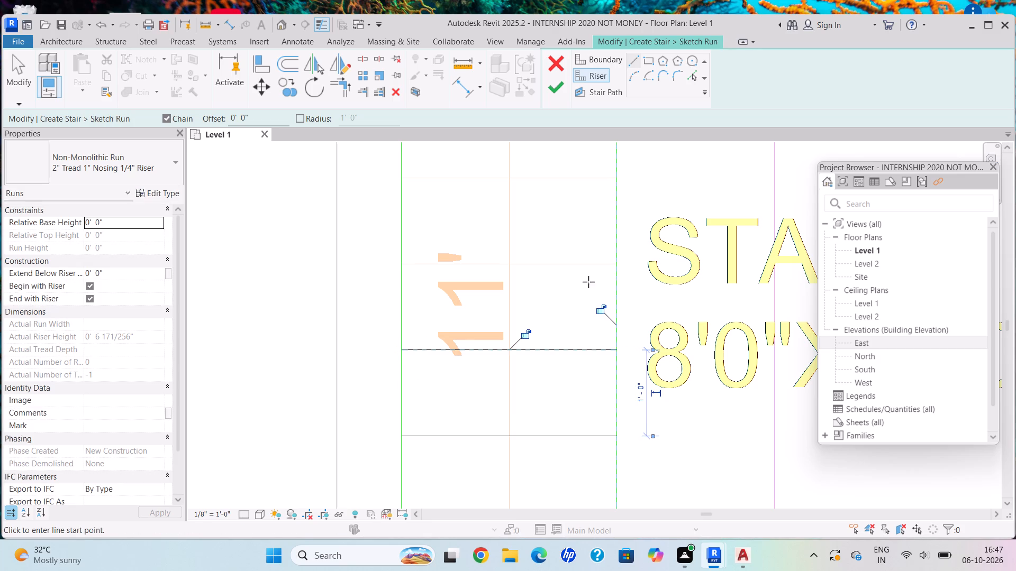
pyautogui.moveTo(610, 314); pyautogui.dragTo(634, 418, button='middle')
pyautogui.click(642, 368)
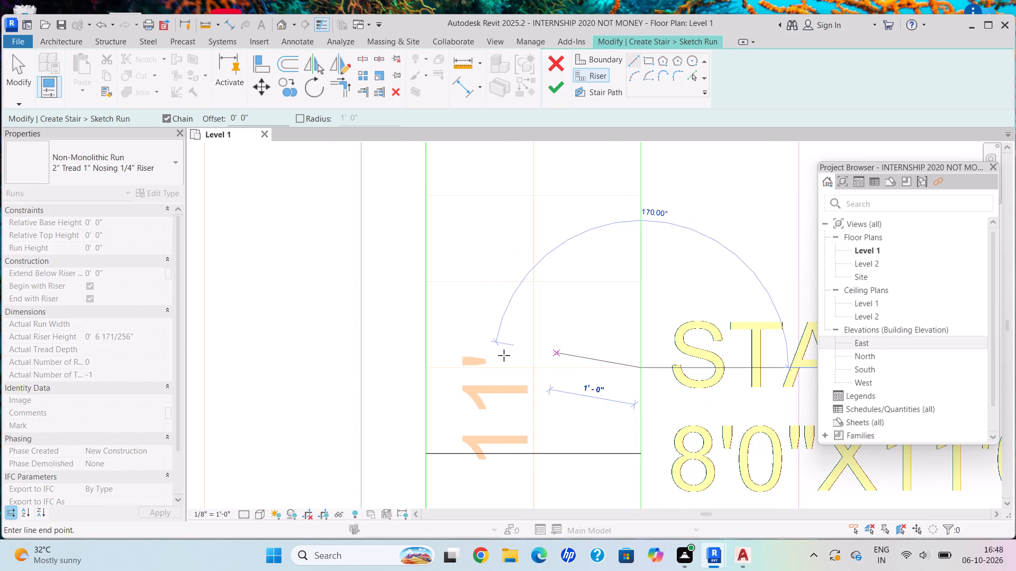
pyautogui.click(423, 366)
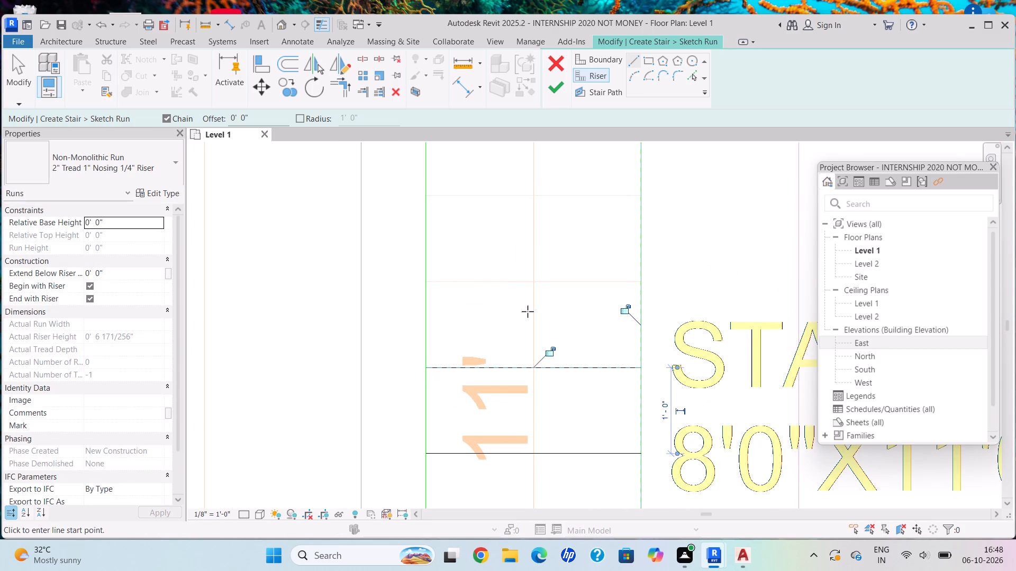
pyautogui.moveTo(550, 330); pyautogui.dragTo(577, 445, button='middle')
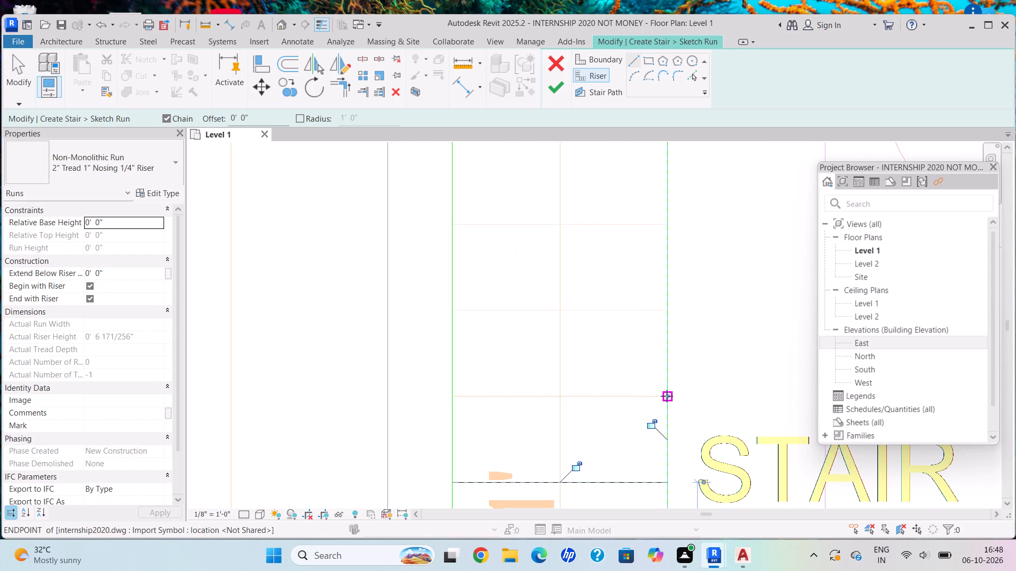
pyautogui.click(667, 396)
pyautogui.click(452, 394)
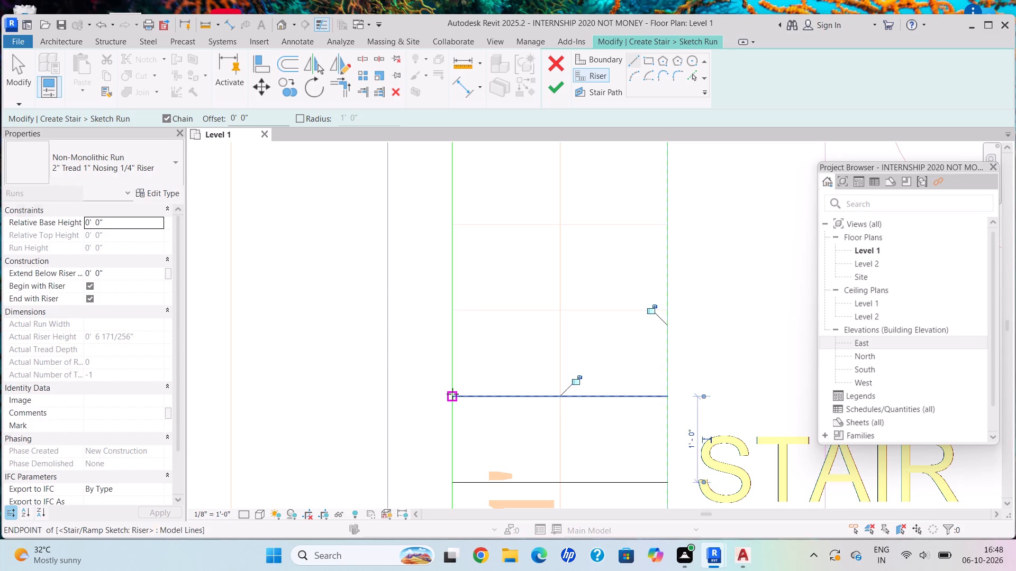
# Draw the west flight's last three 2'-6" riser lines, ending level with the inner boundary's north corner.
pyautogui.moveTo(535, 342); pyautogui.dragTo(552, 466, button='middle')
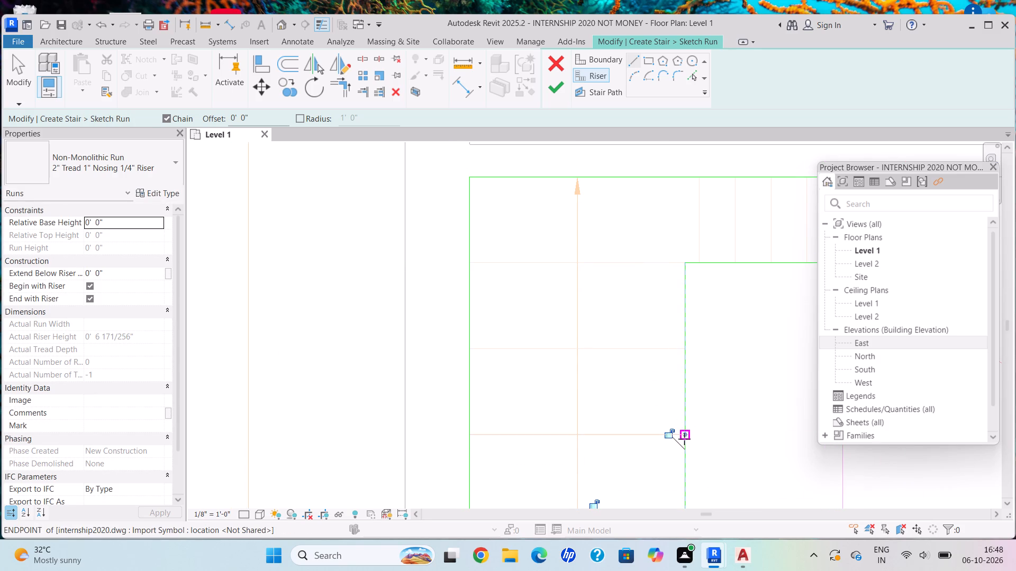
pyautogui.click(684, 432)
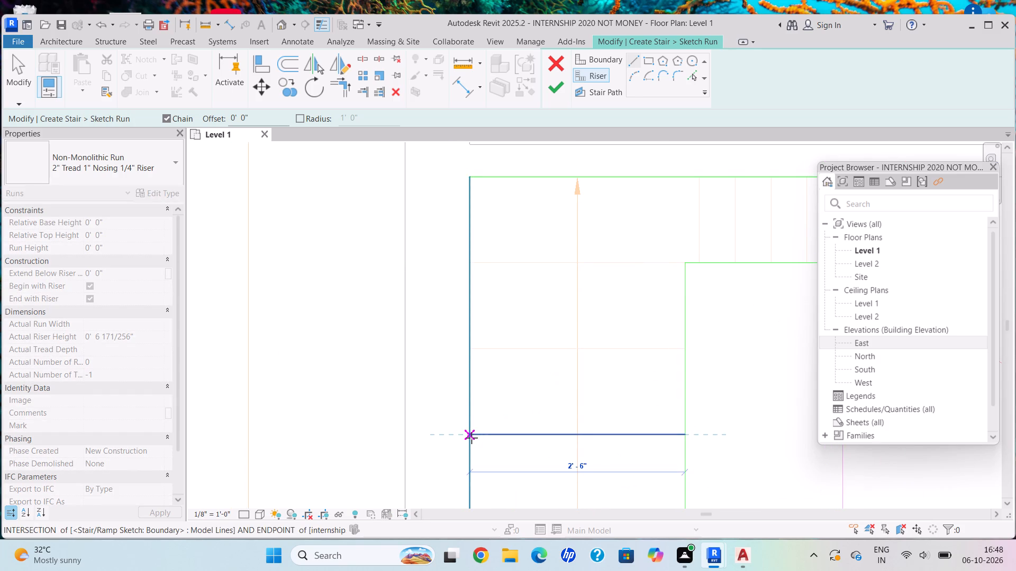
pyautogui.click(471, 438)
pyautogui.click(687, 351)
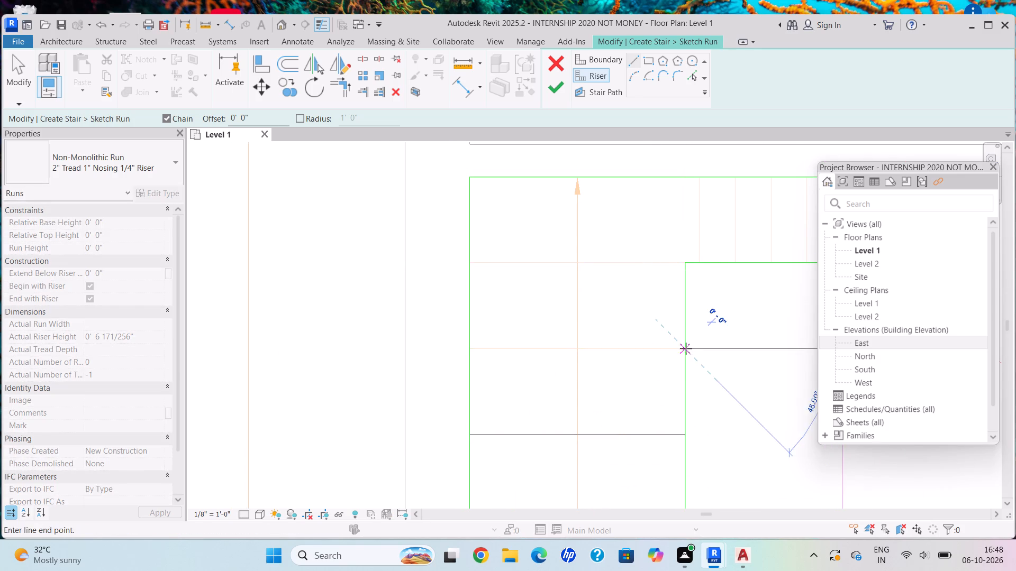
pyautogui.click(471, 349)
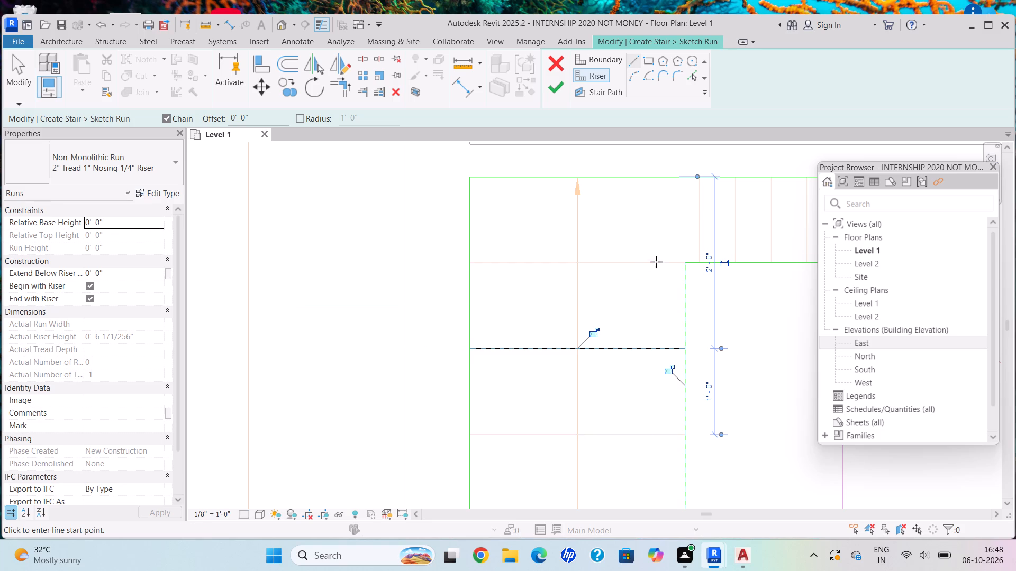
pyautogui.click(689, 262)
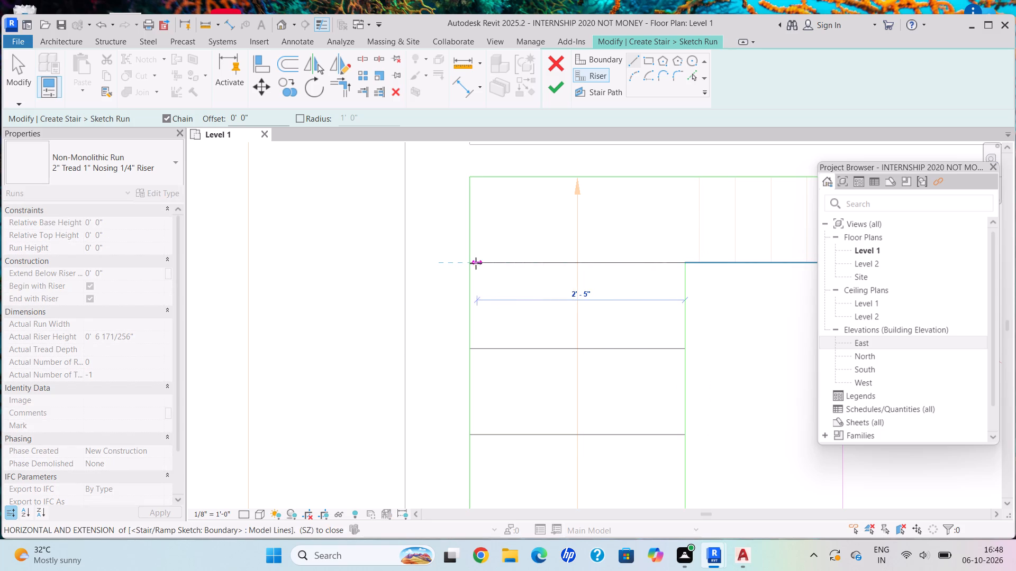
pyautogui.click(468, 263)
# Draw the north flight's two westernmost 1'-0" riser lines over the DWG tread lines, between the inner and outer boundaries.
pyautogui.moveTo(590, 234); pyautogui.dragTo(402, 421, button='middle')
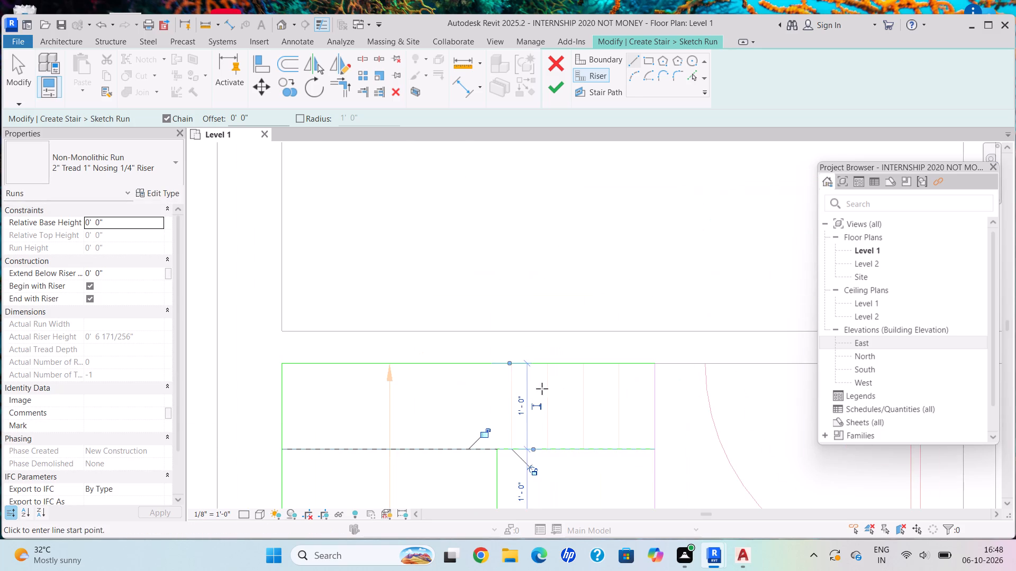
pyautogui.scroll(2, 511, 436)
pyautogui.press('Escape')
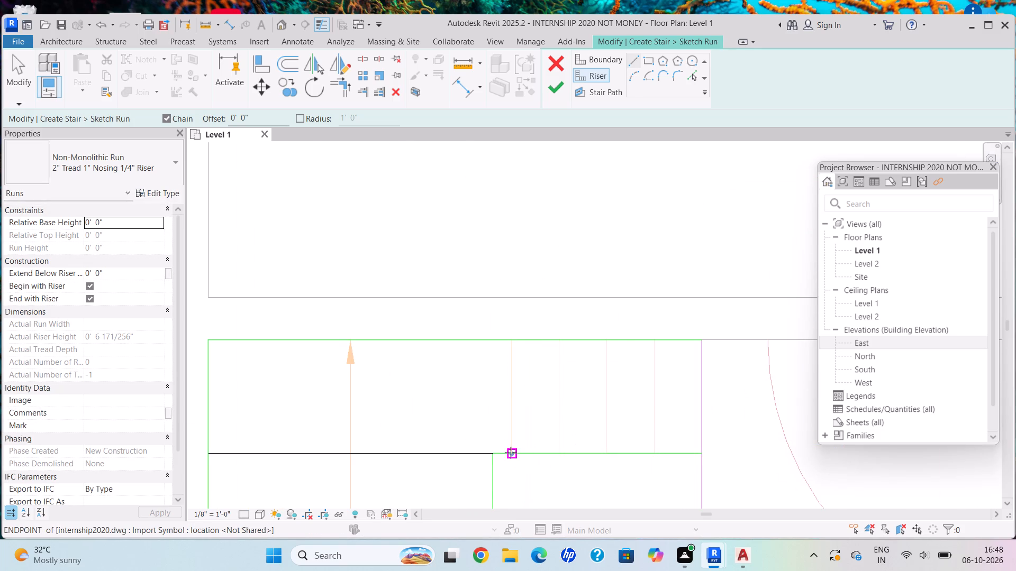
pyautogui.click(511, 453)
pyautogui.click(511, 340)
pyautogui.press('Escape')
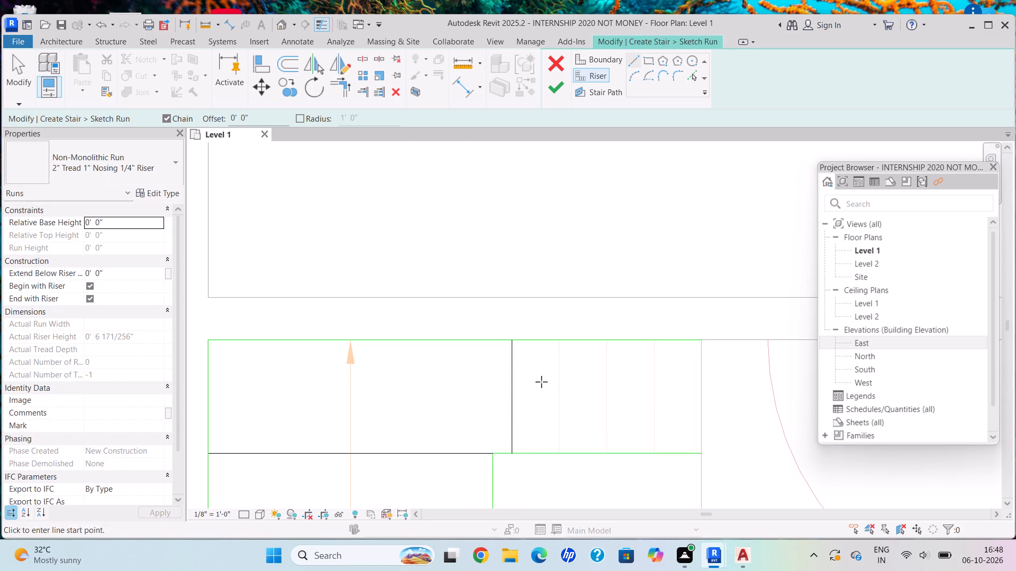
pyautogui.click(560, 453)
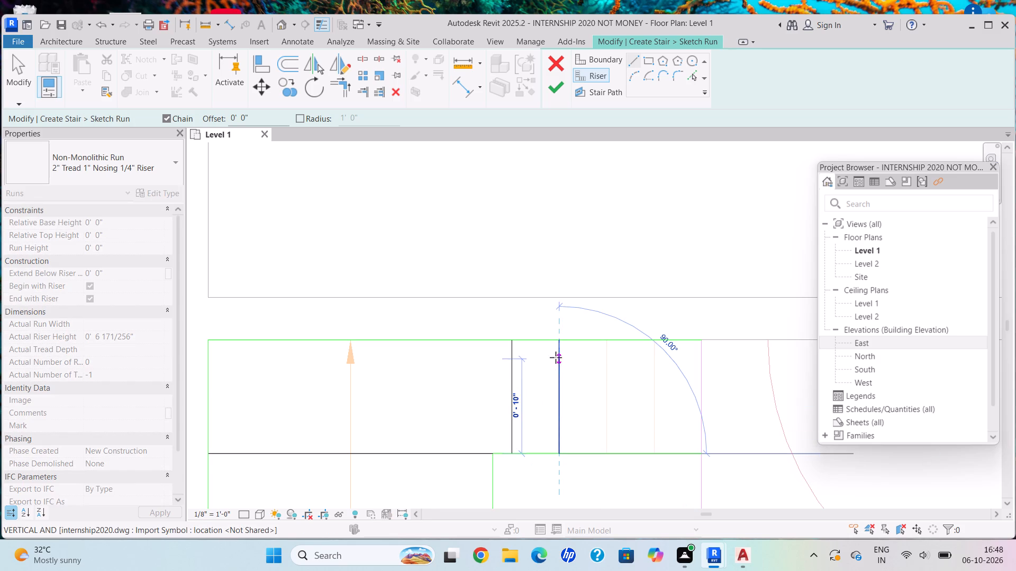
pyautogui.click(558, 343)
pyautogui.press('Escape')
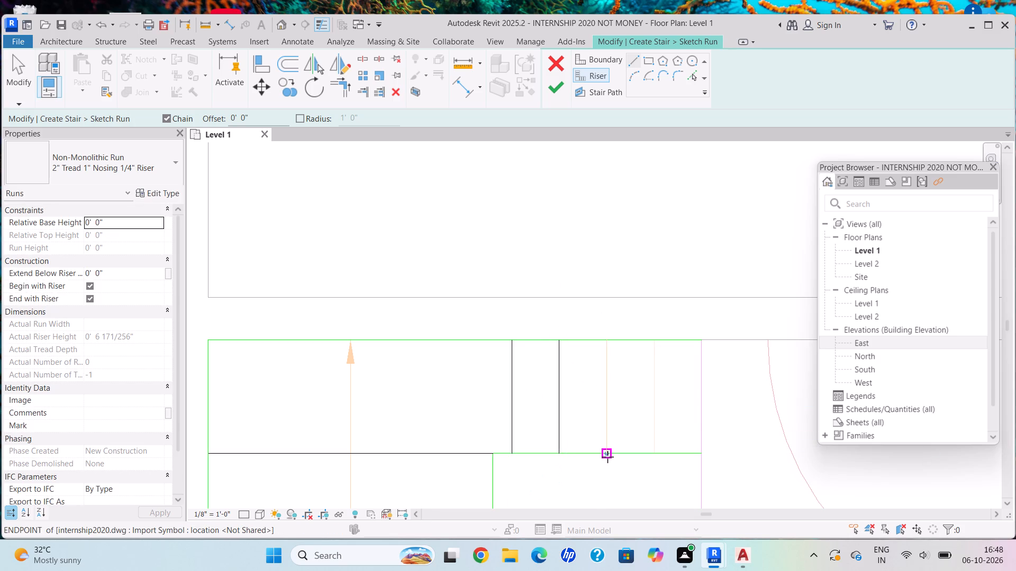
# Draw the north flight's remaining three 1'-0" riser lines eastward, about 5" apart, ending at the boundaries' east ends.
pyautogui.click(607, 453)
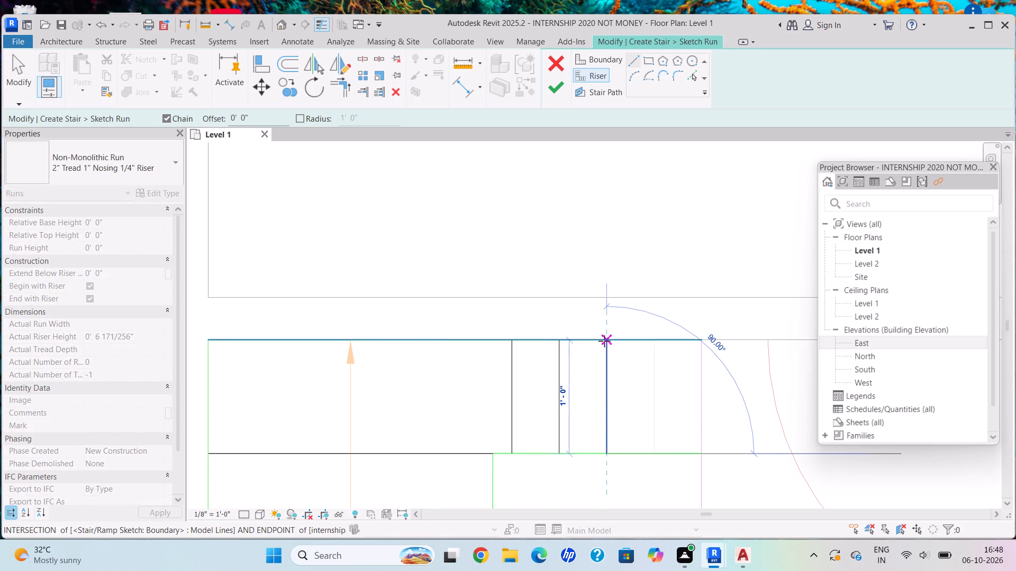
pyautogui.click(604, 341)
pyautogui.press('Escape')
pyautogui.click(654, 454)
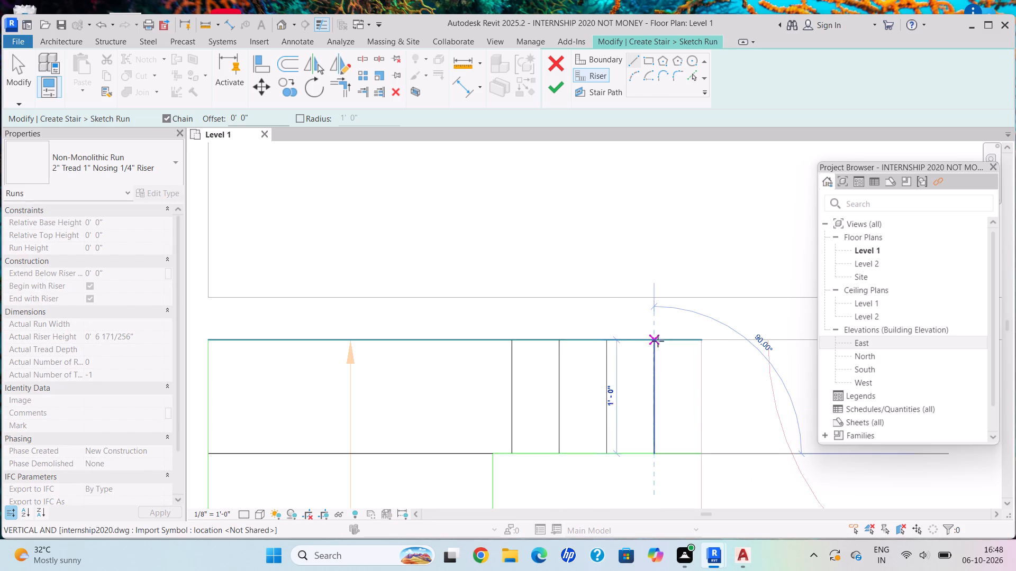
pyautogui.click(655, 340)
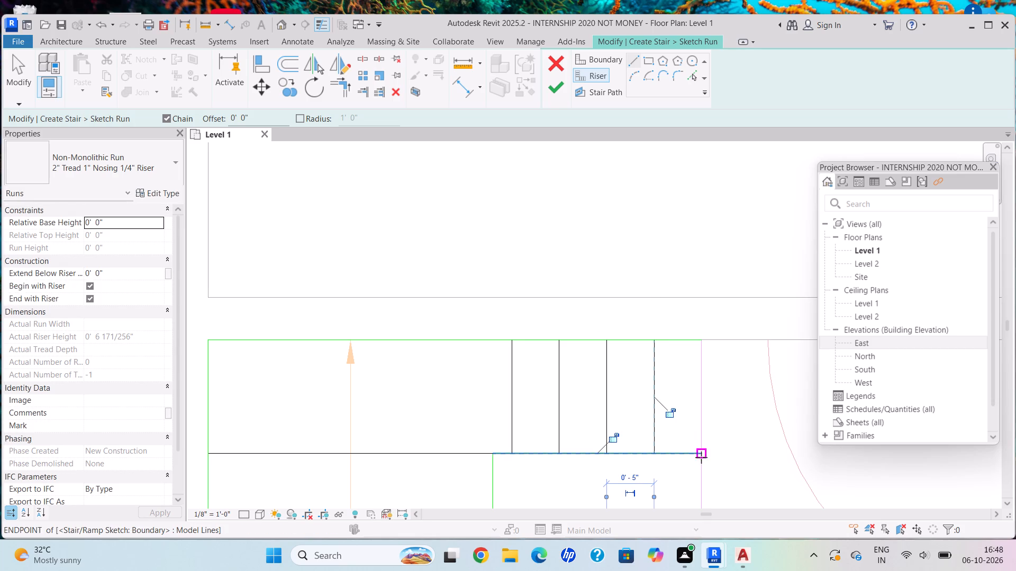
pyautogui.click(701, 452)
pyautogui.click(703, 337)
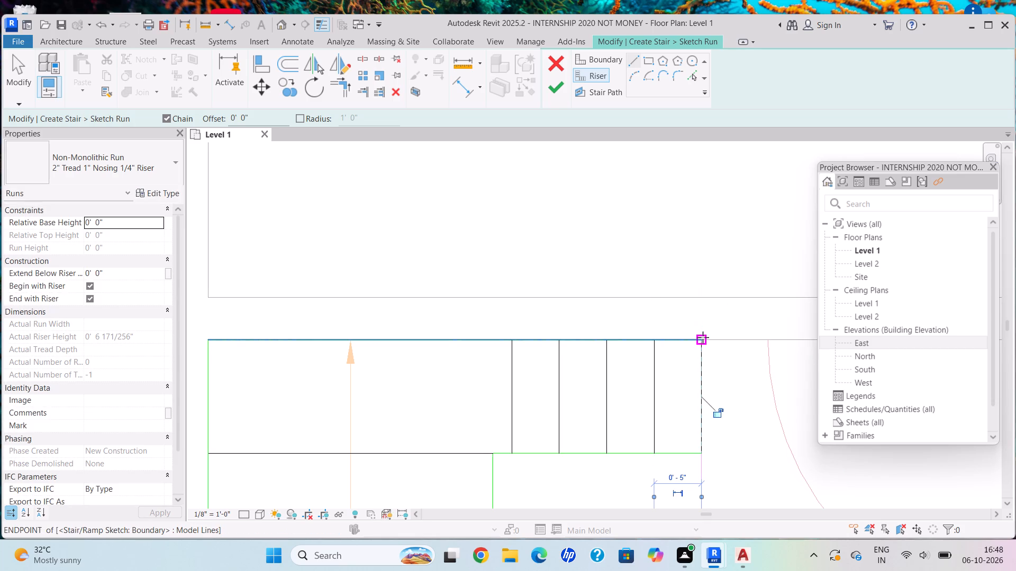
pyautogui.press('Escape')
# Start a straight stair path at the north flight's easternmost riser and run it about 3'-3" west into the west flight.
pyautogui.click(618, 93)
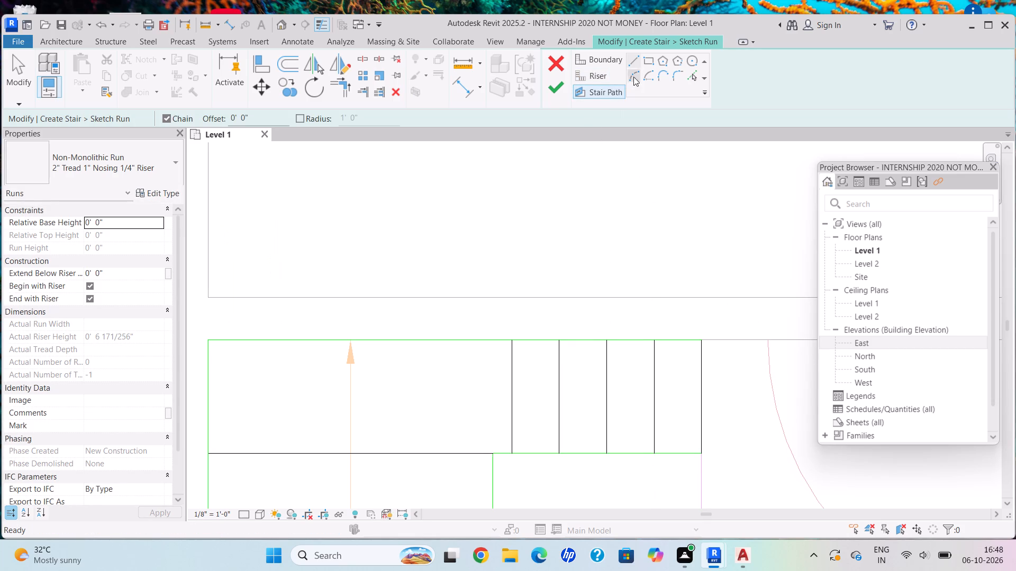
pyautogui.click(631, 59)
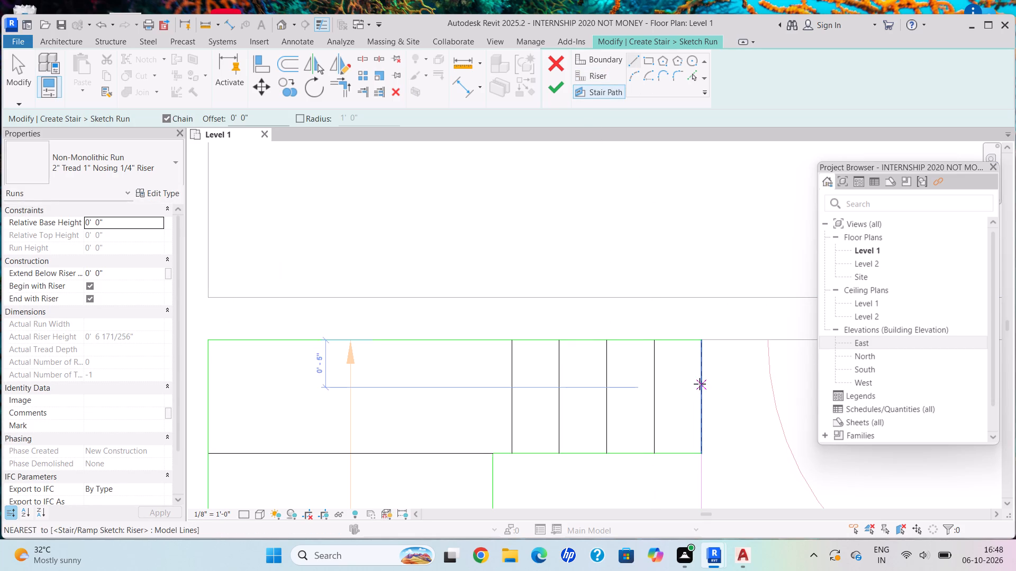
pyautogui.click(700, 384)
pyautogui.scroll(-4, 362, 416)
pyautogui.moveTo(364, 423); pyautogui.dragTo(411, 278, button='middle')
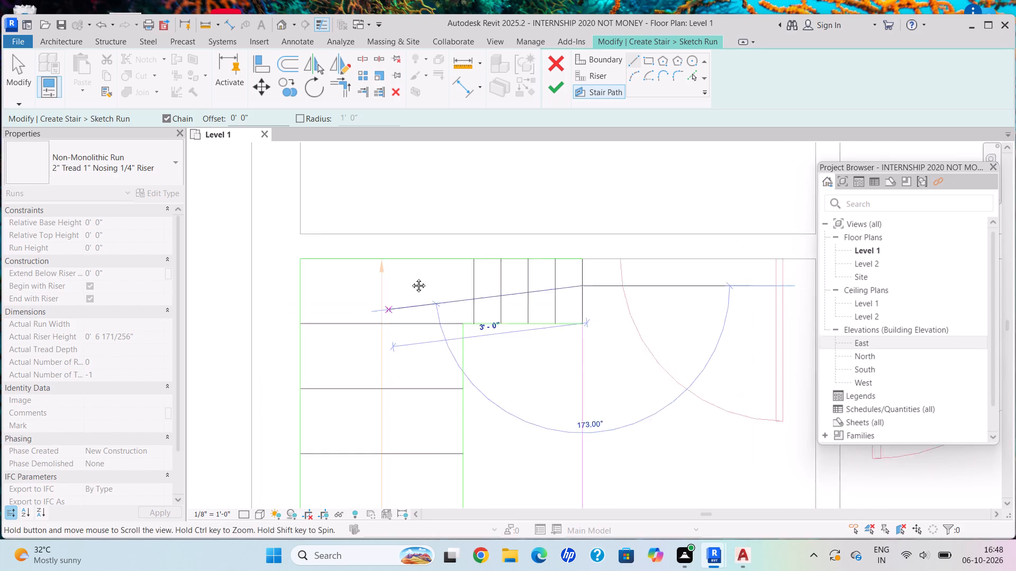
pyautogui.moveTo(411, 278); pyautogui.dragTo(413, 273, button='middle')
pyautogui.click(397, 246)
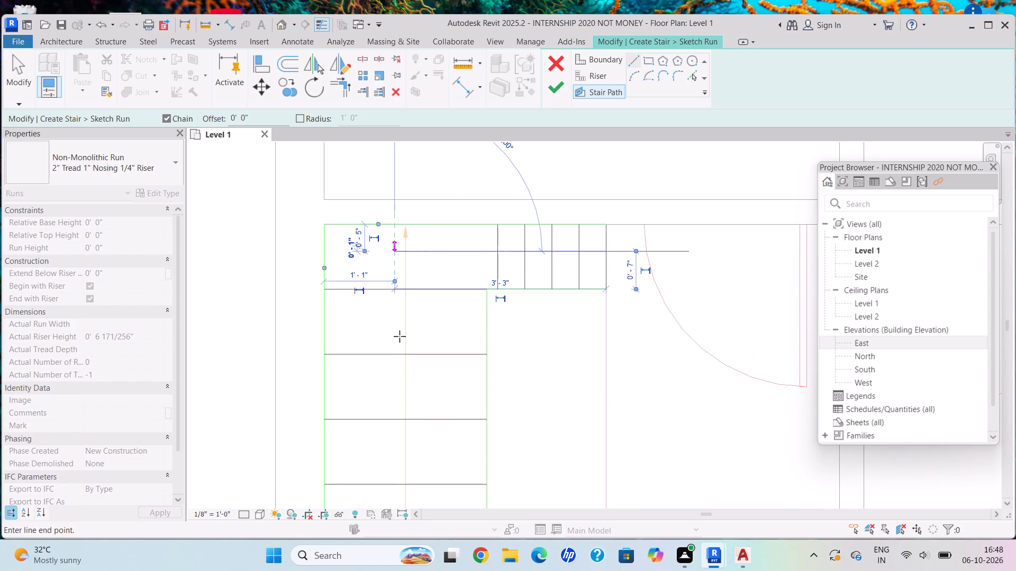
# Continue the stair path about 10'-1" south down the west flight, and about 2'-10" east to the midpoint of the south flight's second-easternmost riser.
pyautogui.moveTo(379, 421); pyautogui.dragTo(430, 246, button='middle')
pyautogui.scroll(-4, 521, 464)
pyautogui.moveTo(510, 453); pyautogui.dragTo(443, 316, button='middle')
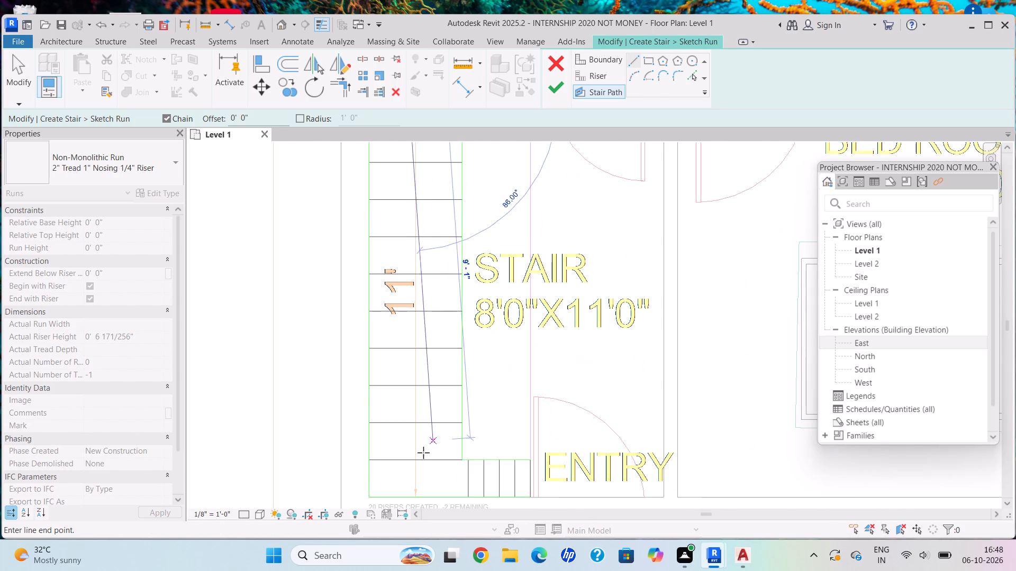
pyautogui.scroll(-1, 423, 454)
pyautogui.moveTo(423, 454); pyautogui.dragTo(422, 362, button='middle')
pyautogui.scroll(1, 413, 404)
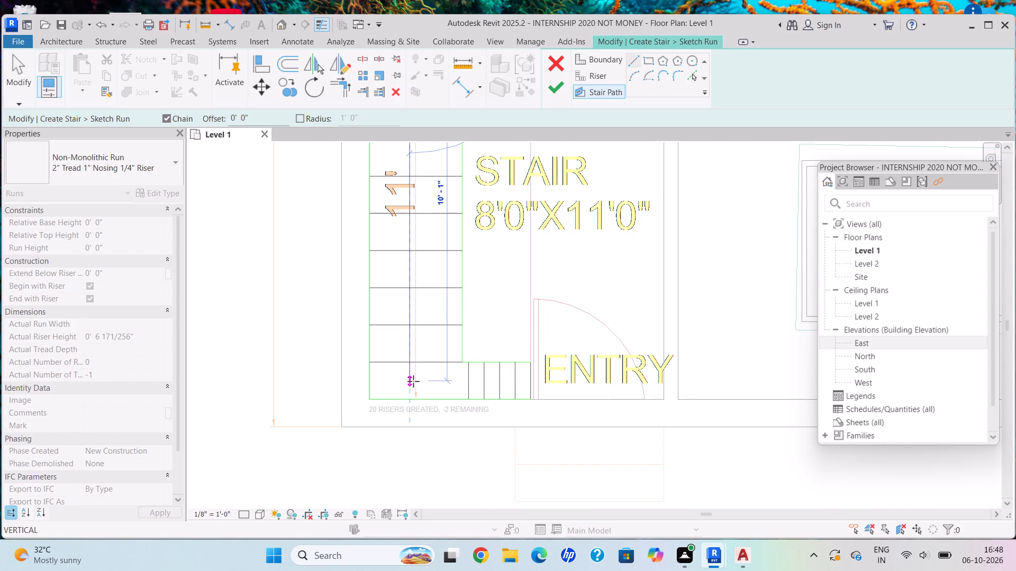
pyautogui.click(413, 381)
pyautogui.scroll(5, 496, 404)
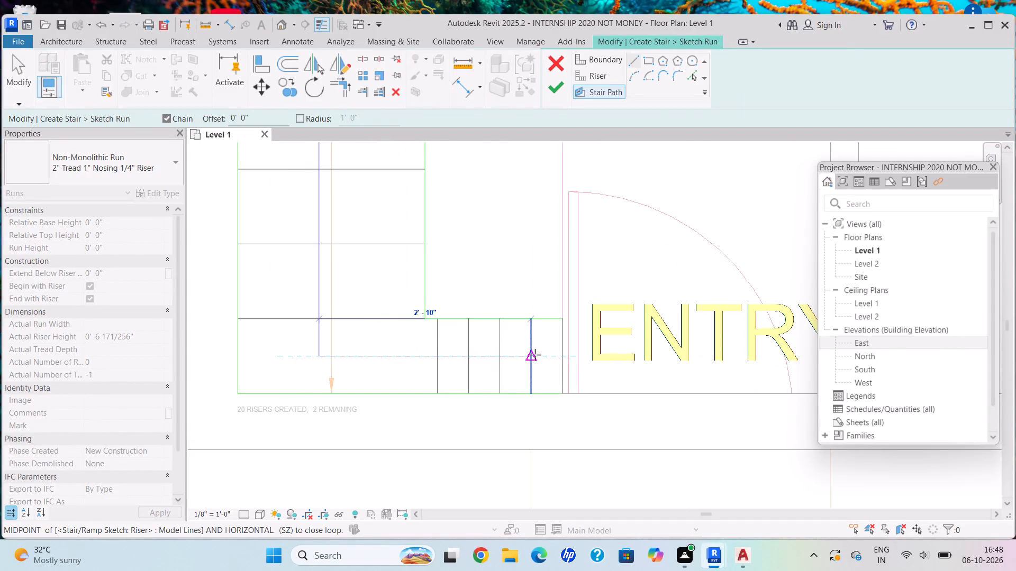
pyautogui.click(533, 354)
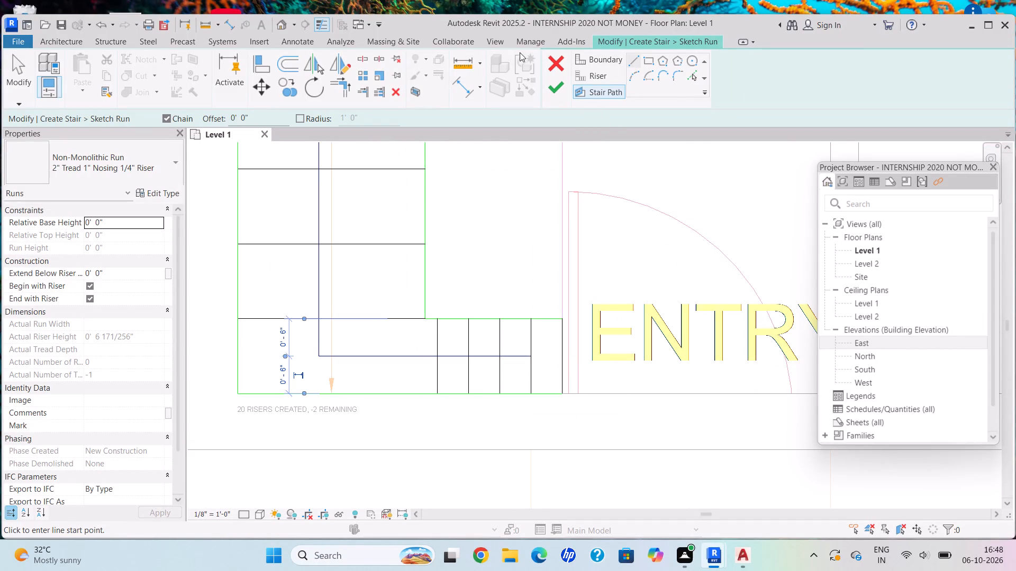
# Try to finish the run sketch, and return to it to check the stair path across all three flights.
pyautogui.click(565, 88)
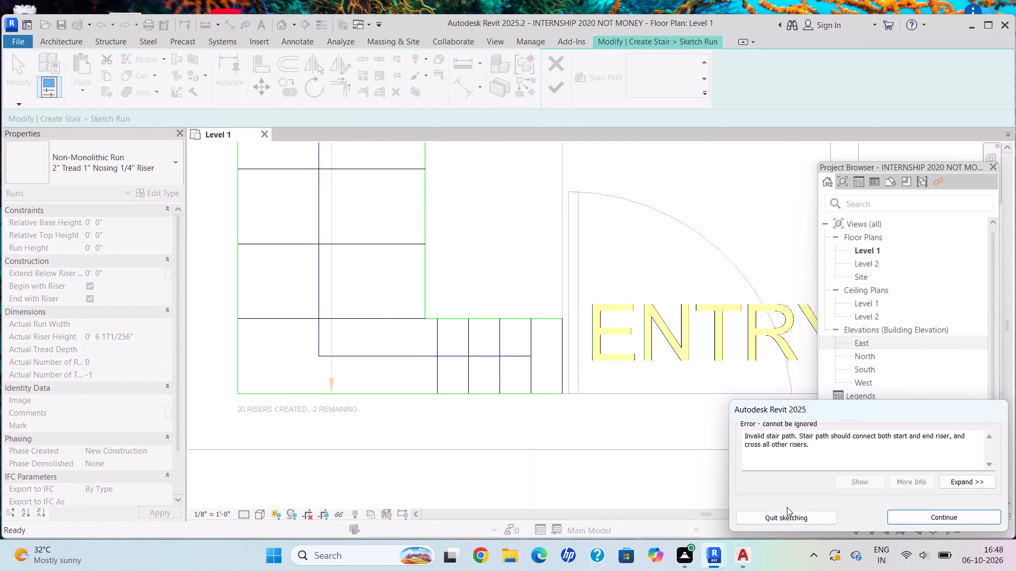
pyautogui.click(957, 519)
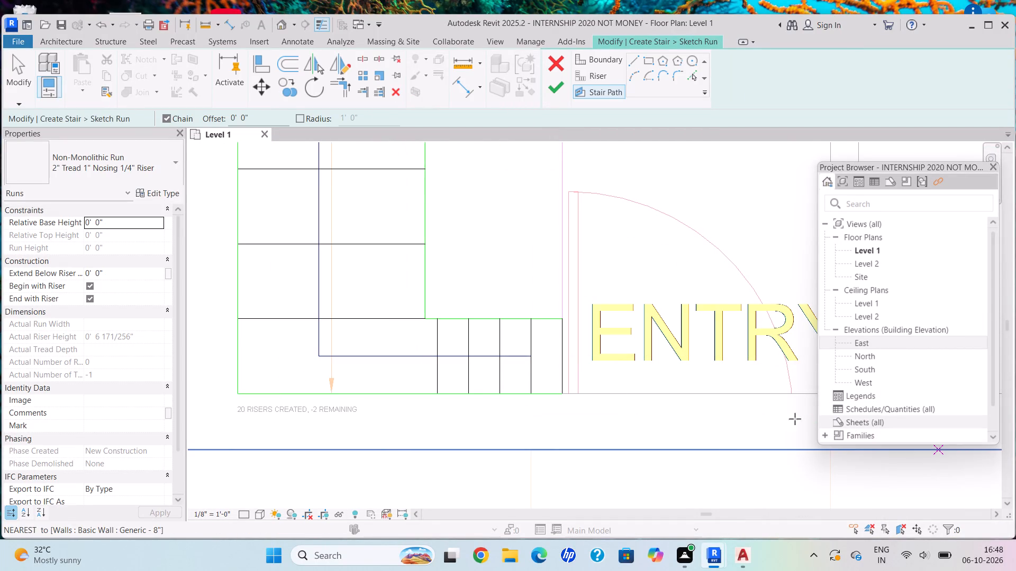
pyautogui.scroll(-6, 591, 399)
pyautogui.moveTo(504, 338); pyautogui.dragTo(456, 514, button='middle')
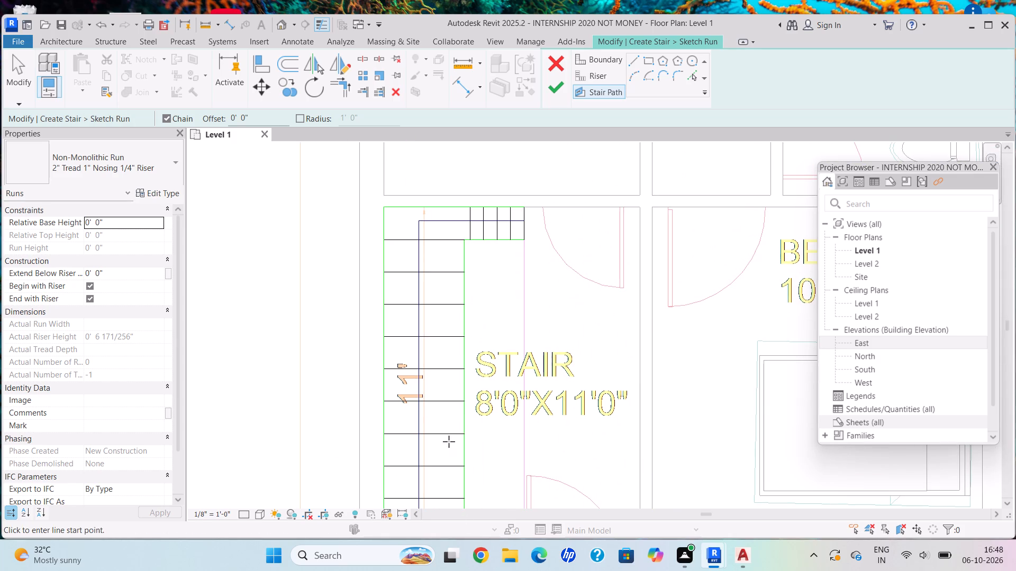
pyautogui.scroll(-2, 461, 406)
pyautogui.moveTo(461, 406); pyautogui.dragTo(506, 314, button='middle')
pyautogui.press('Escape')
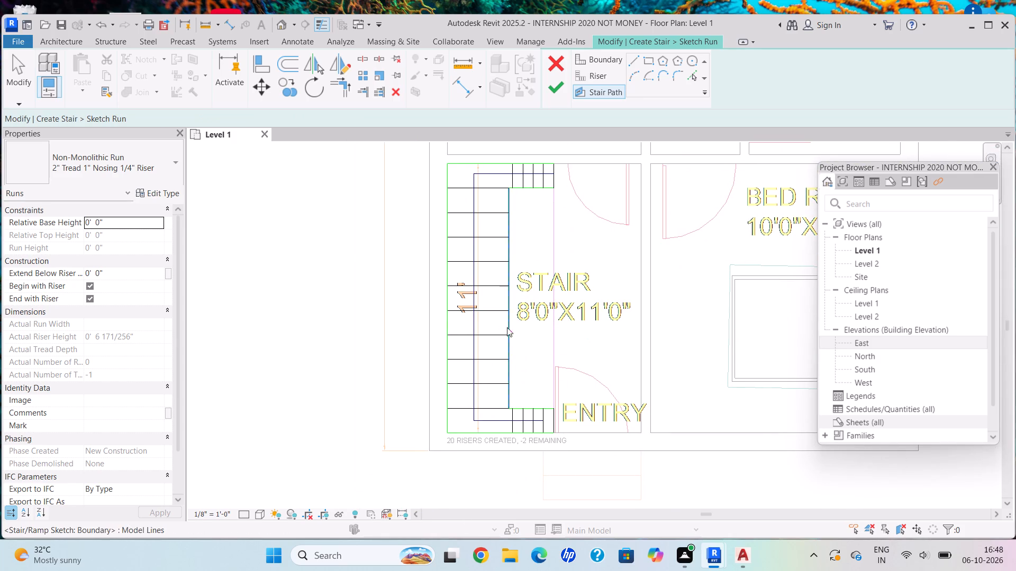
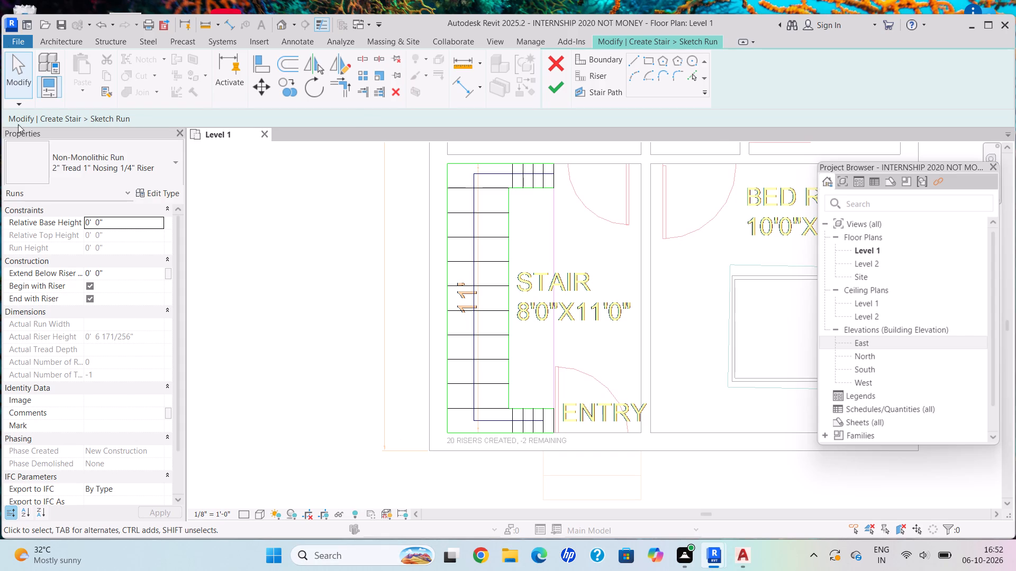
# Delete the stair path segment running through the lower flight beside the ENTRY label.
pyautogui.scroll(-1, 243, 447)
pyautogui.scroll(1, 517, 506)
pyautogui.scroll(2, 444, 402)
pyautogui.scroll(-1, 444, 402)
pyautogui.scroll(2, 444, 402)
pyautogui.scroll(-2, 414, 424)
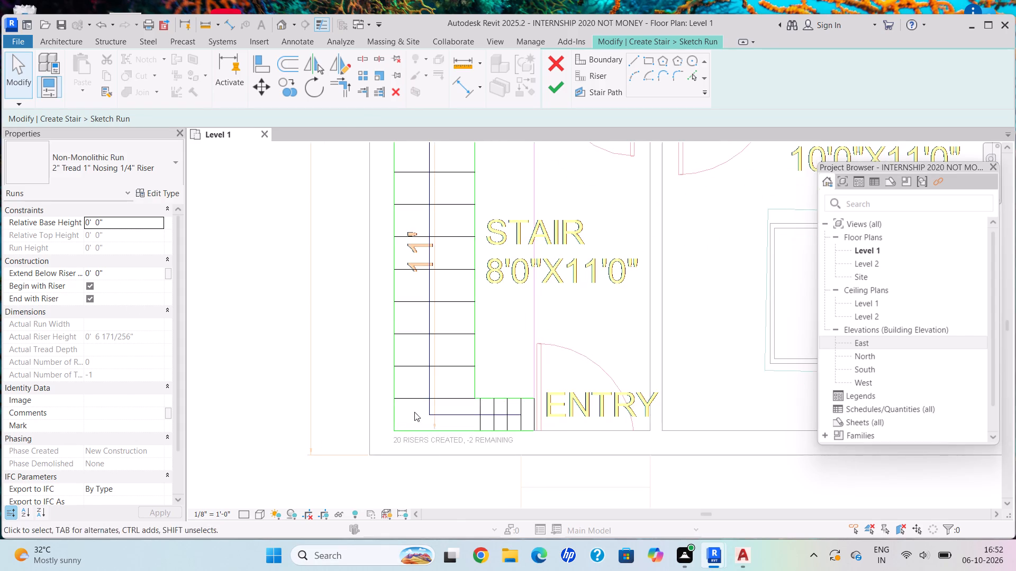
pyautogui.scroll(3, 485, 391)
pyautogui.scroll(4, 455, 441)
pyautogui.scroll(4, 610, 444)
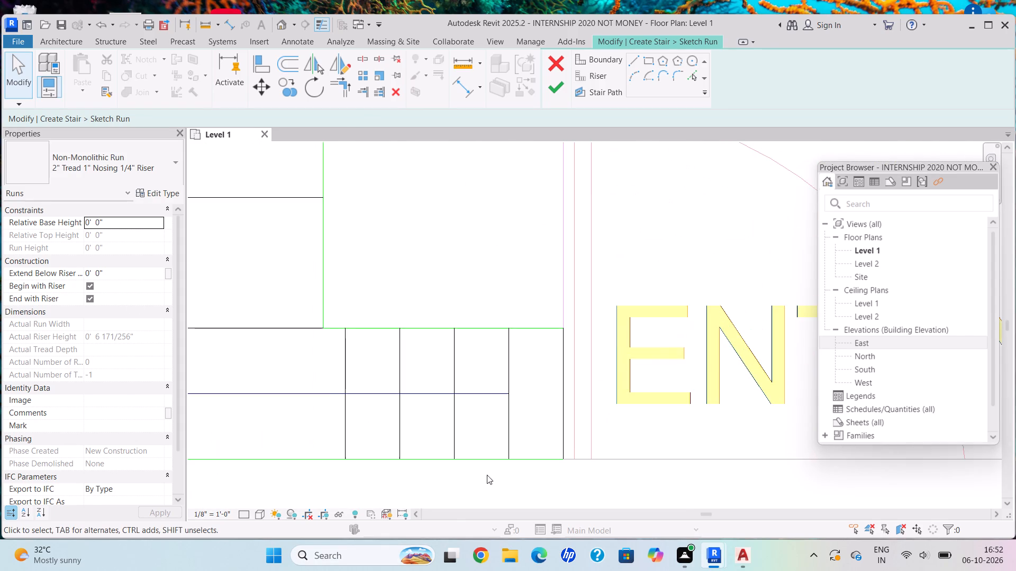
pyautogui.scroll(4, 483, 477)
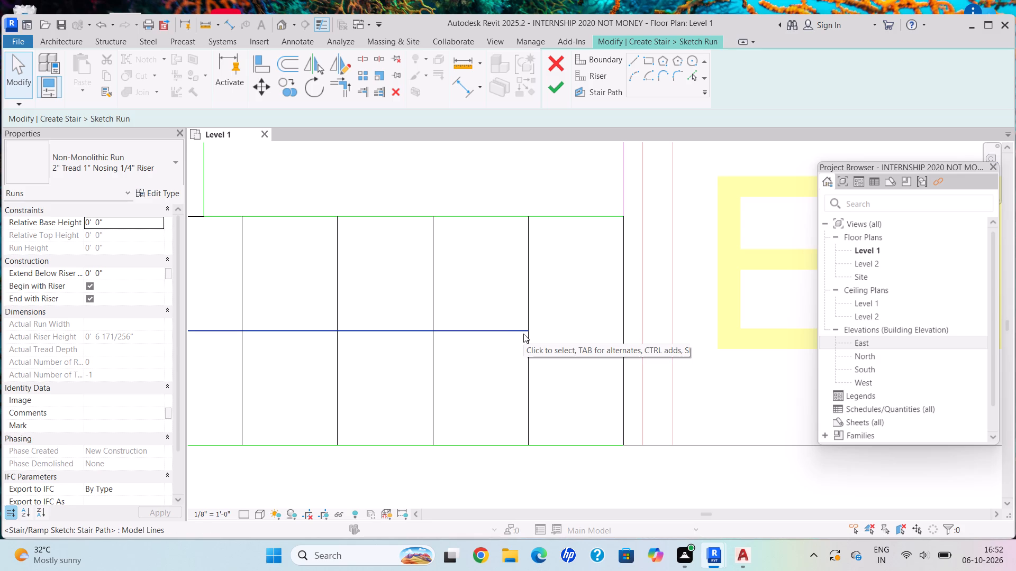
pyautogui.click(521, 328)
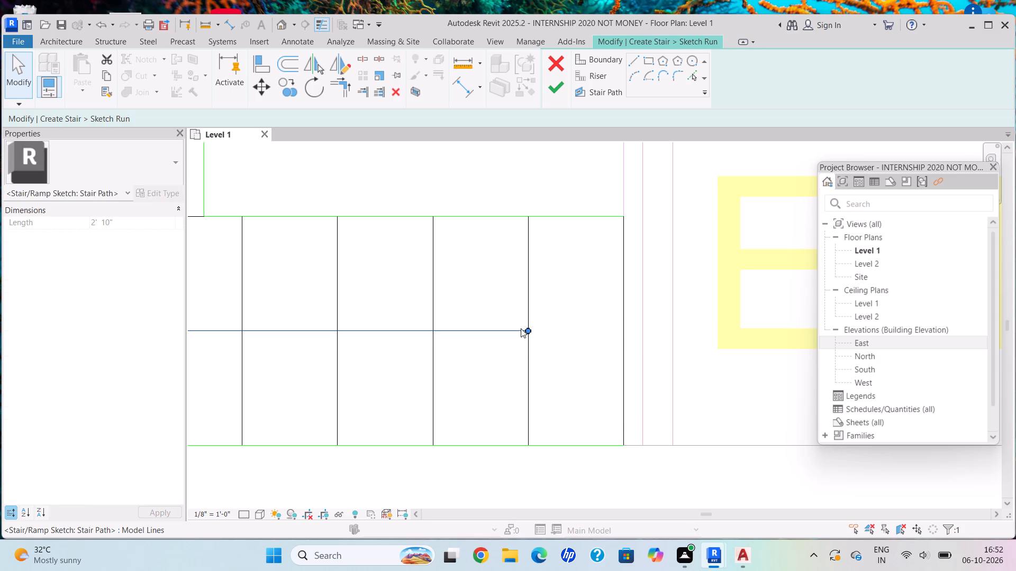
pyautogui.press('Delete')
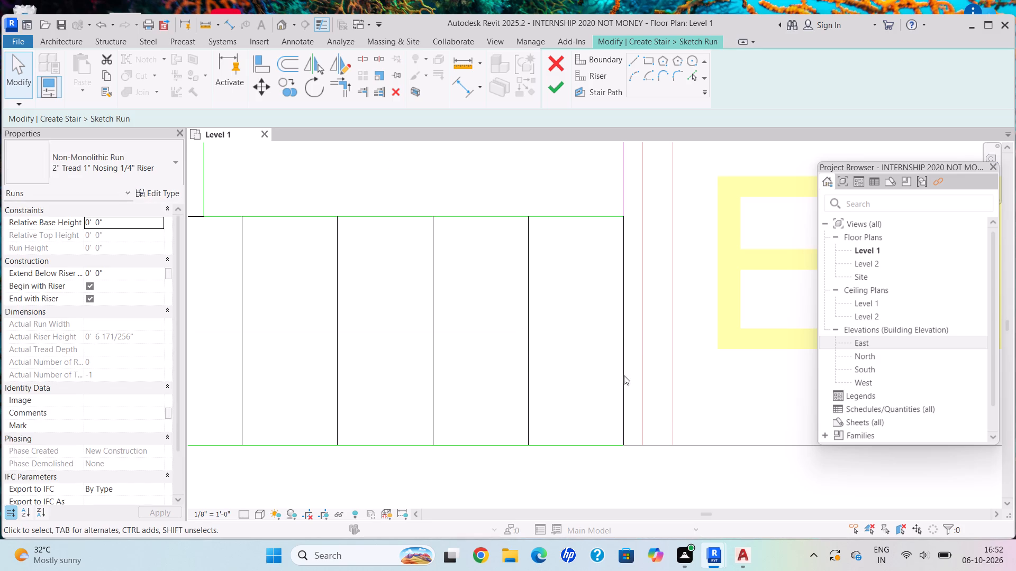
# Delete the long vertical stair path segment running through the middle flight.
pyautogui.scroll(-5, 293, 306)
pyautogui.scroll(1, 289, 317)
pyautogui.scroll(-1, 294, 323)
pyautogui.moveTo(295, 325); pyautogui.dragTo(304, 338, button='middle')
pyautogui.moveTo(385, 391); pyautogui.dragTo(521, 444, button='middle')
pyautogui.scroll(-1, 475, 432)
pyautogui.scroll(-4, 343, 271)
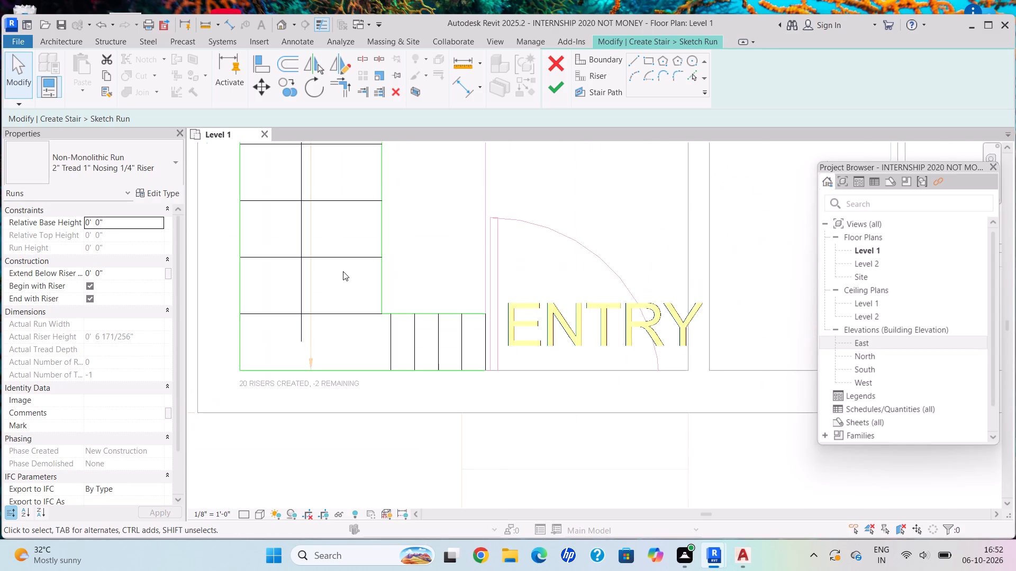
pyautogui.moveTo(343, 271); pyautogui.dragTo(399, 371, button='middle')
pyautogui.click(356, 425)
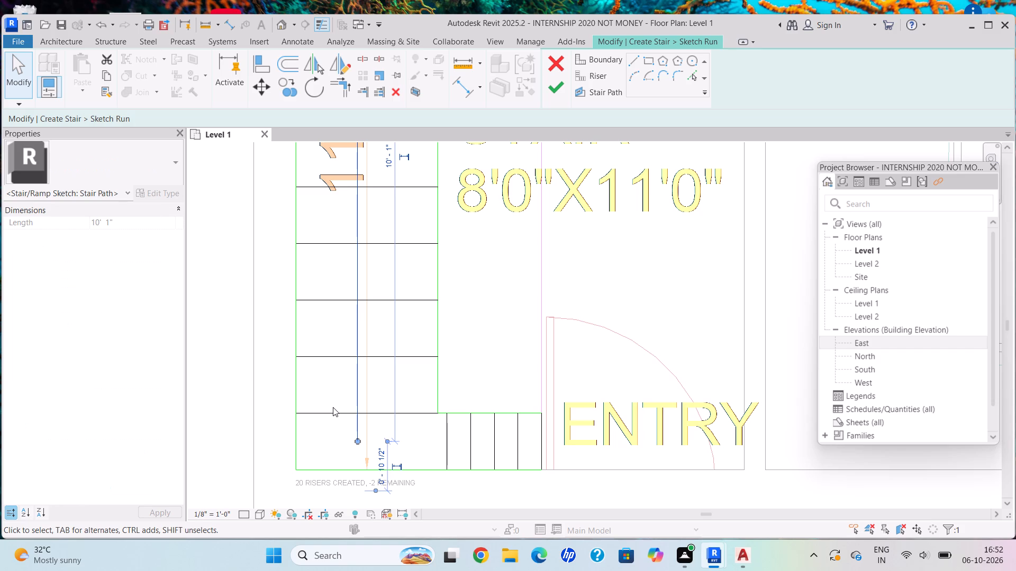
pyautogui.press('End')
pyautogui.press('pageup')
pyautogui.press('pagedown')
pyautogui.click(355, 379)
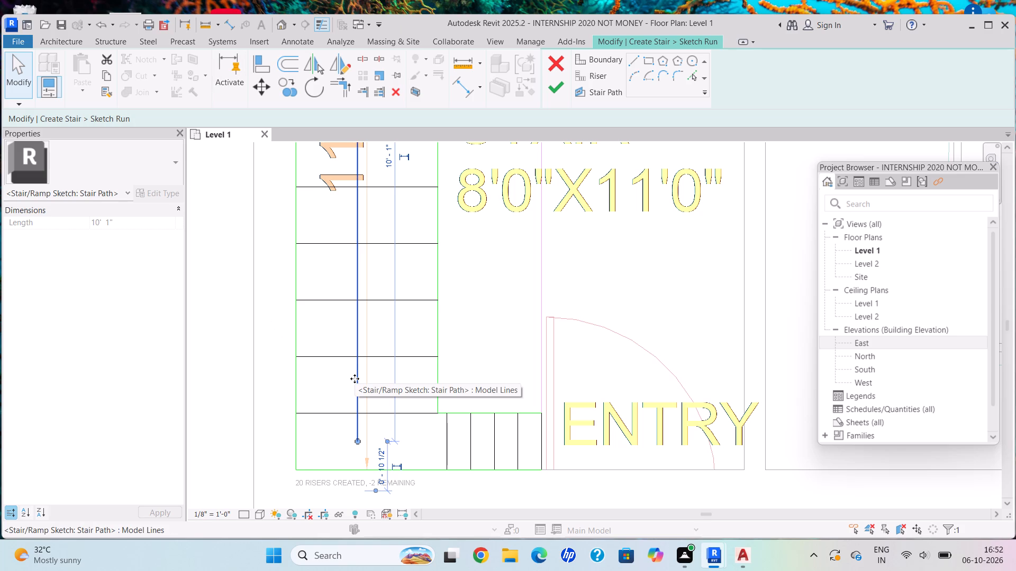
pyautogui.press('Home')
pyautogui.press('Delete')
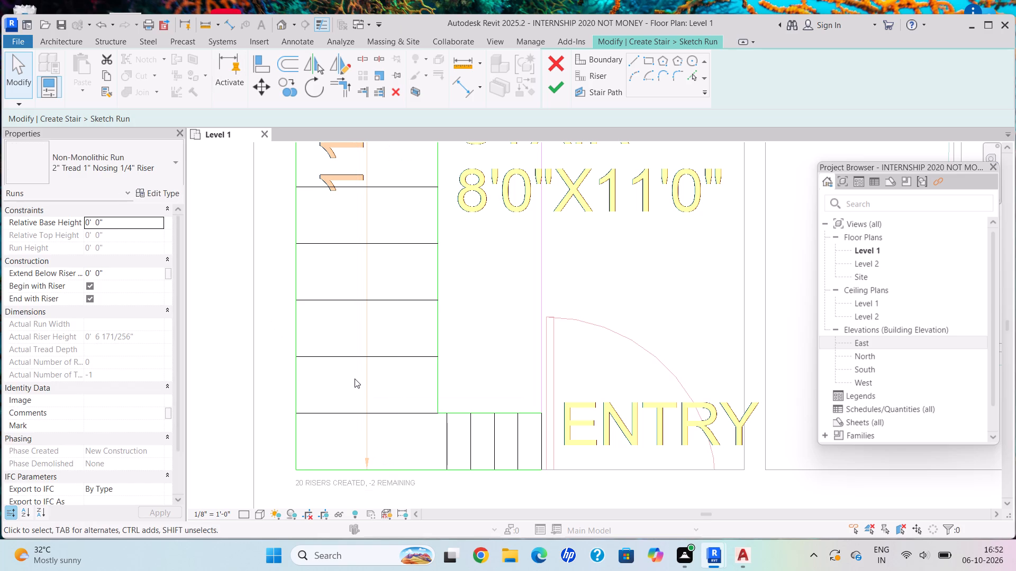
# Delete the remaining stair path segment in the upper flight below the HALL.
pyautogui.scroll(-6, 433, 316)
pyautogui.moveTo(411, 254); pyautogui.dragTo(352, 500, button='middle')
pyautogui.scroll(-1, 352, 501)
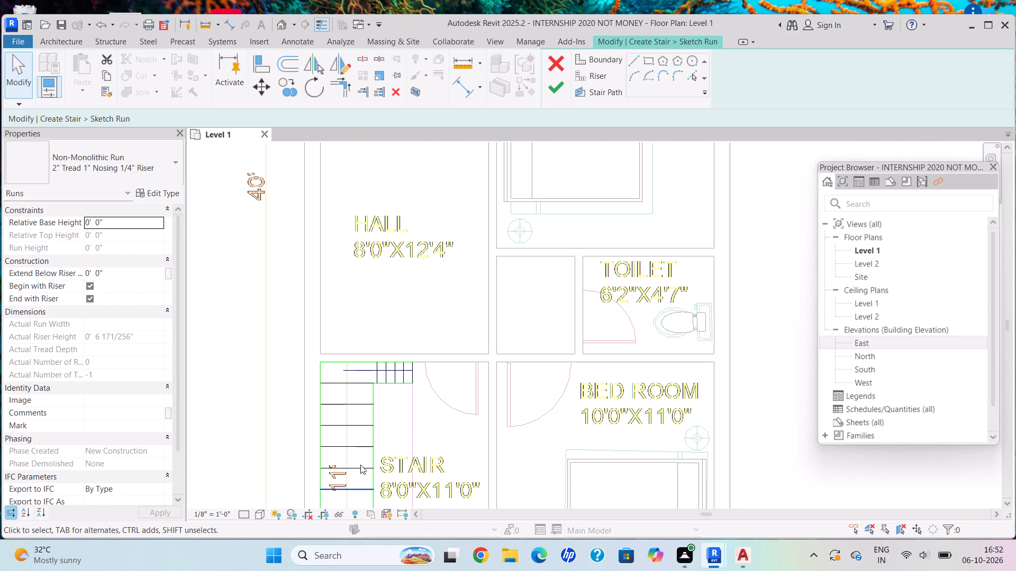
pyautogui.scroll(4, 368, 376)
pyautogui.click(369, 364)
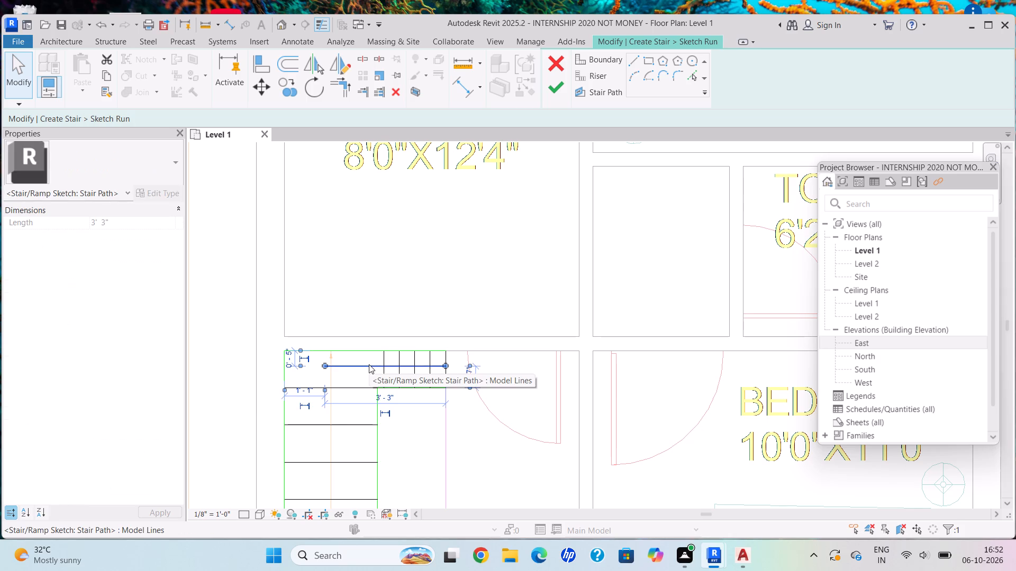
pyautogui.press('Delete')
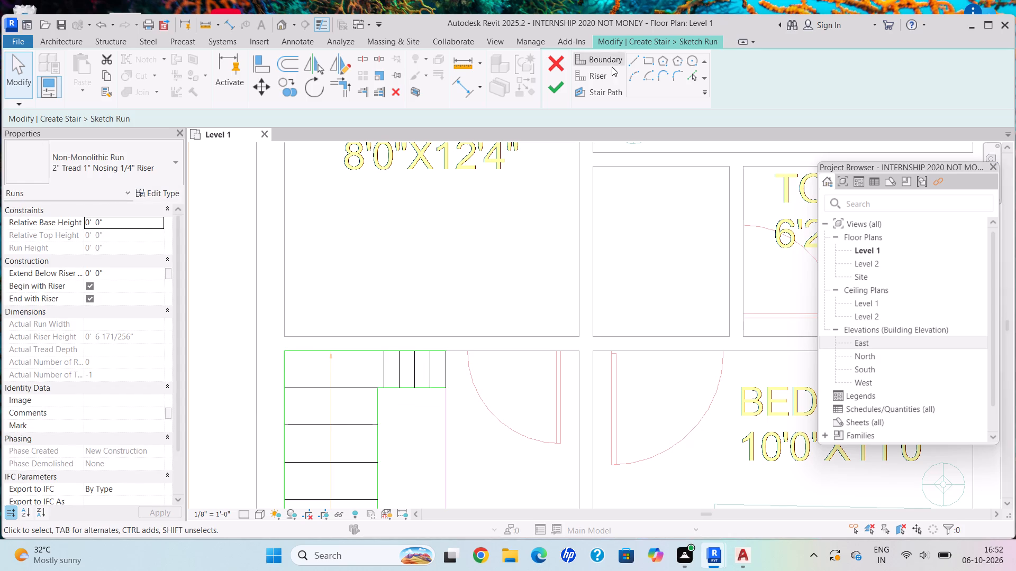
# Draw a U-shaped stair path of about 3'-8", 9'-11" and 3'-8" from the upper flight's end riser midpoint to the end riser beside ENTRY.
pyautogui.click(610, 88)
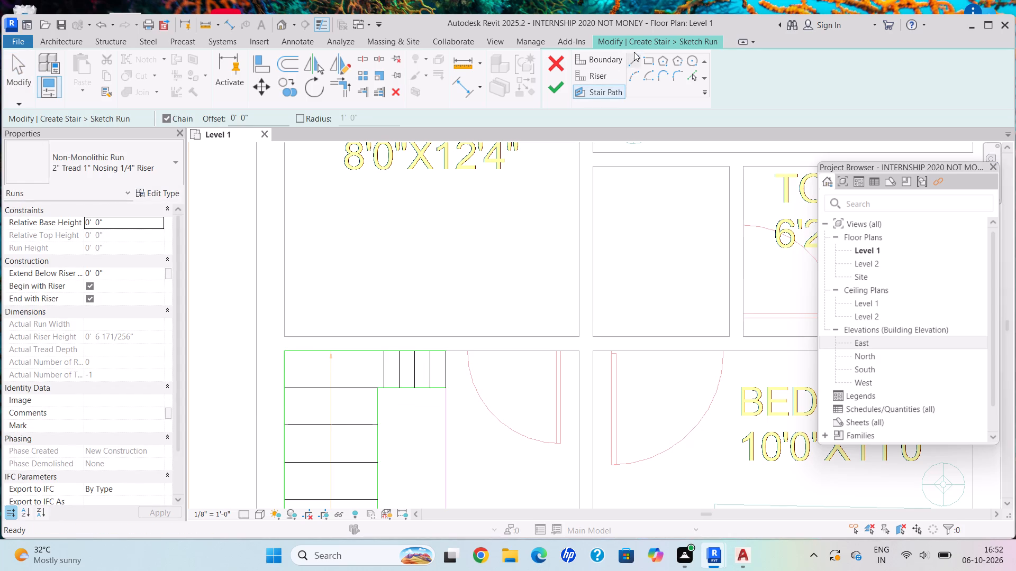
pyautogui.click(634, 52)
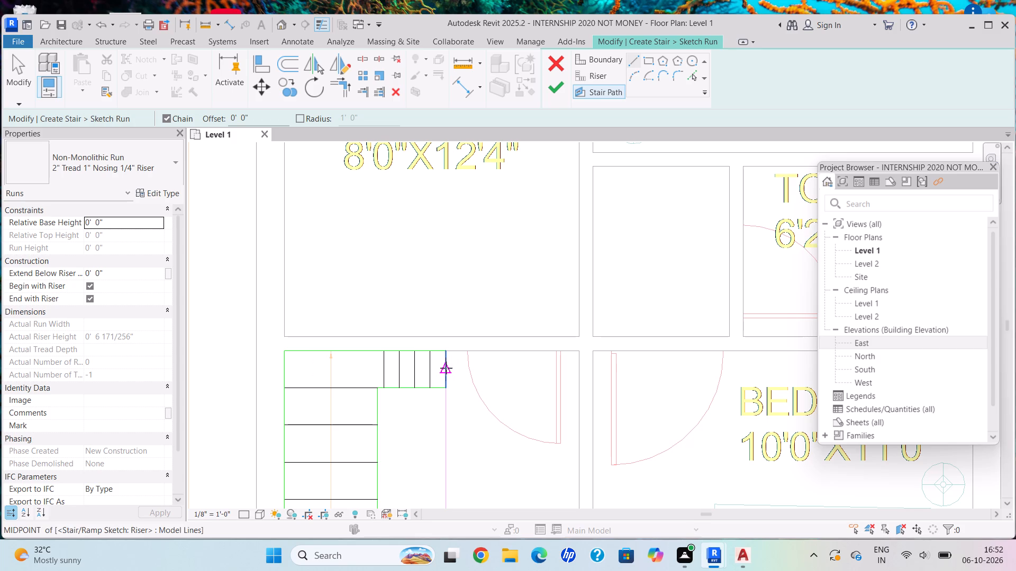
pyautogui.click(446, 368)
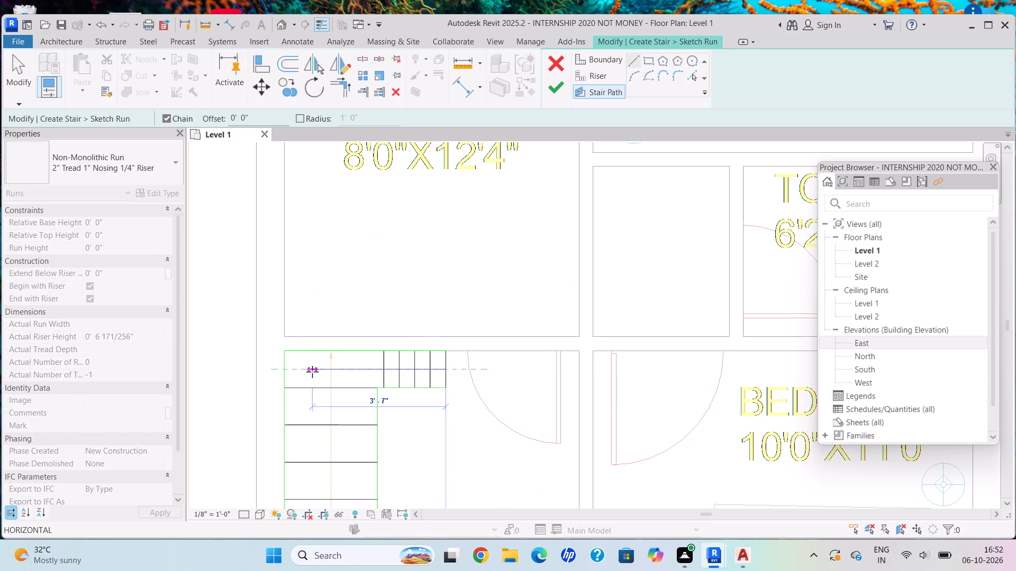
pyautogui.click(310, 371)
pyautogui.scroll(-3, 304, 467)
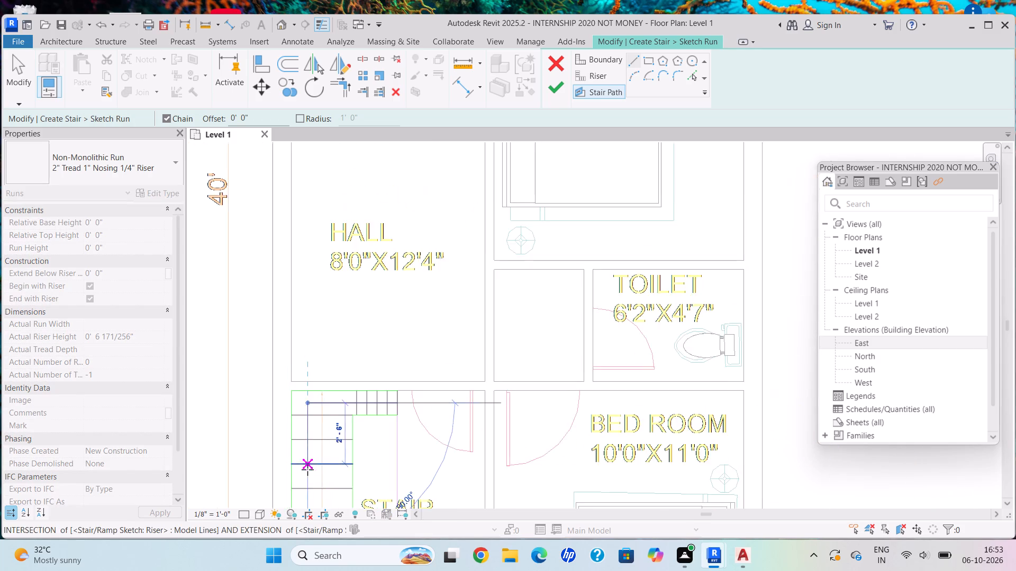
pyautogui.moveTo(307, 469); pyautogui.dragTo(377, 138, button='middle')
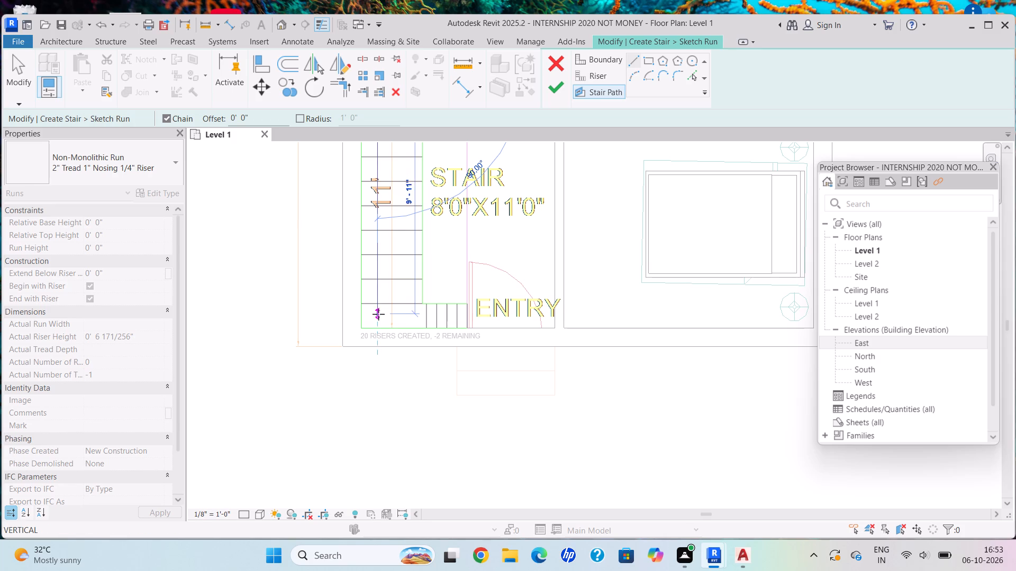
pyautogui.click(380, 319)
pyautogui.scroll(2, 456, 315)
pyautogui.scroll(-1, 456, 315)
pyautogui.scroll(3, 457, 316)
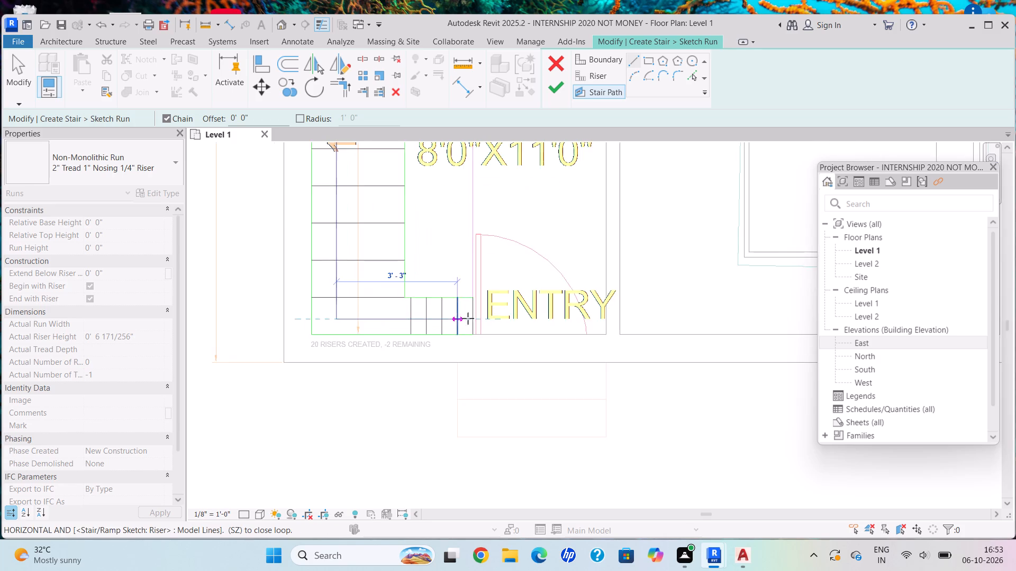
pyautogui.scroll(1, 468, 318)
pyautogui.scroll(-1, 471, 318)
pyautogui.scroll(4, 471, 318)
pyautogui.scroll(-1, 482, 317)
pyautogui.scroll(1, 482, 317)
pyautogui.scroll(-1, 482, 317)
pyautogui.scroll(4, 482, 317)
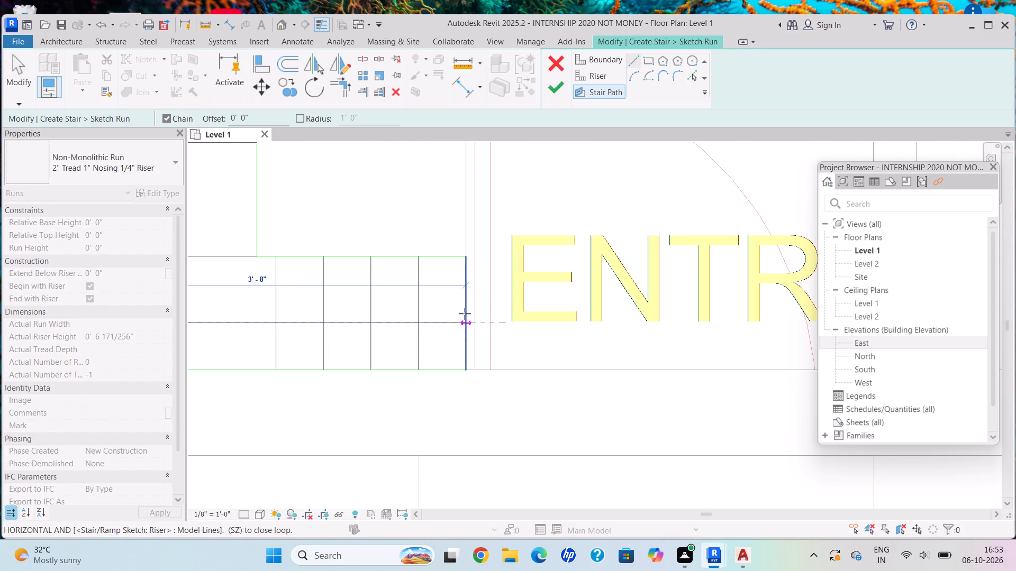
pyautogui.click(462, 323)
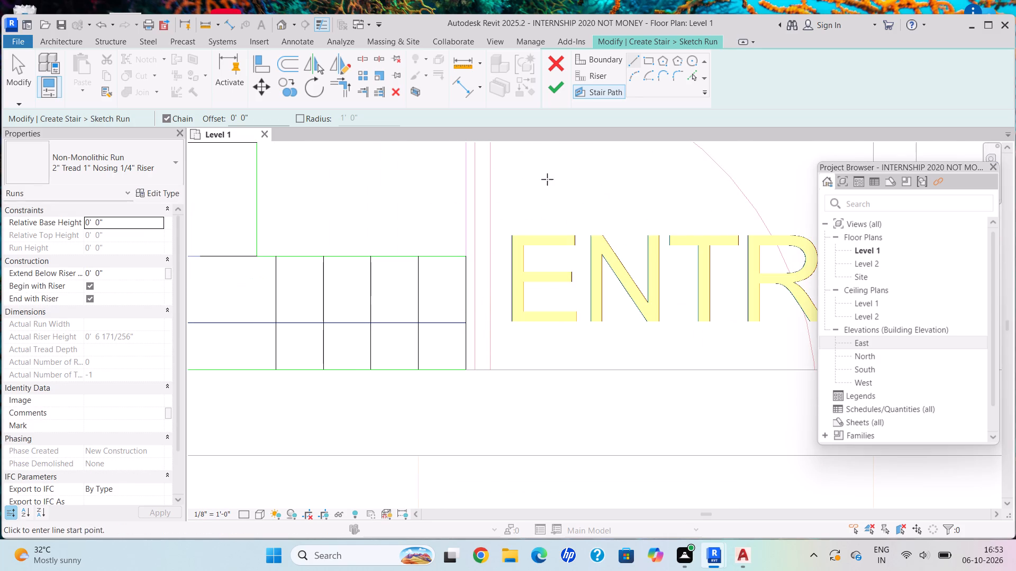
# Finish the run sketch to generate the U-shaped stair run.
pyautogui.click(557, 89)
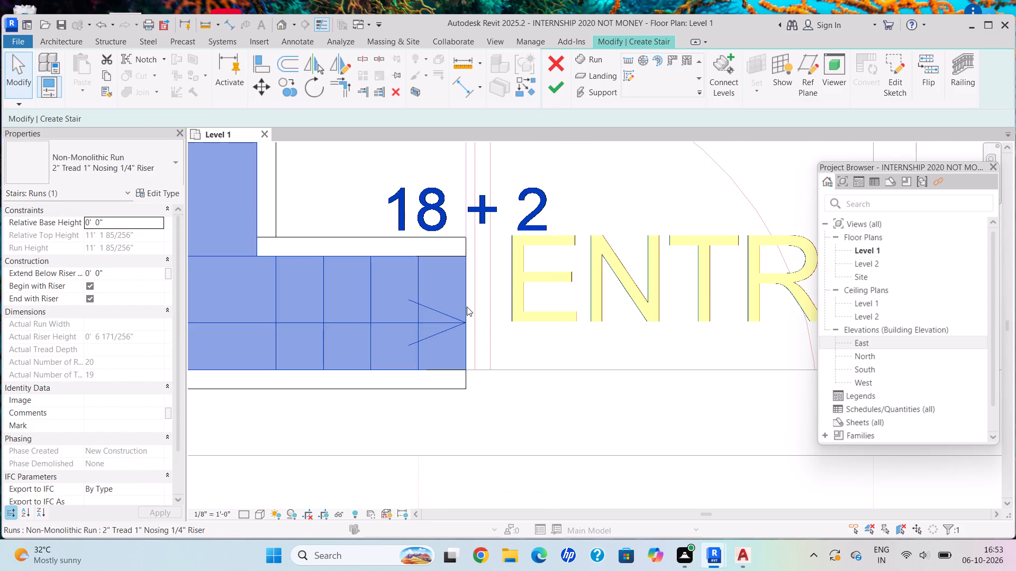
pyautogui.scroll(-1, 452, 355)
pyautogui.scroll(1, 454, 357)
pyautogui.scroll(-10, 456, 359)
pyautogui.moveTo(472, 232); pyautogui.dragTo(451, 375, button='middle')
pyautogui.scroll(-1, 445, 382)
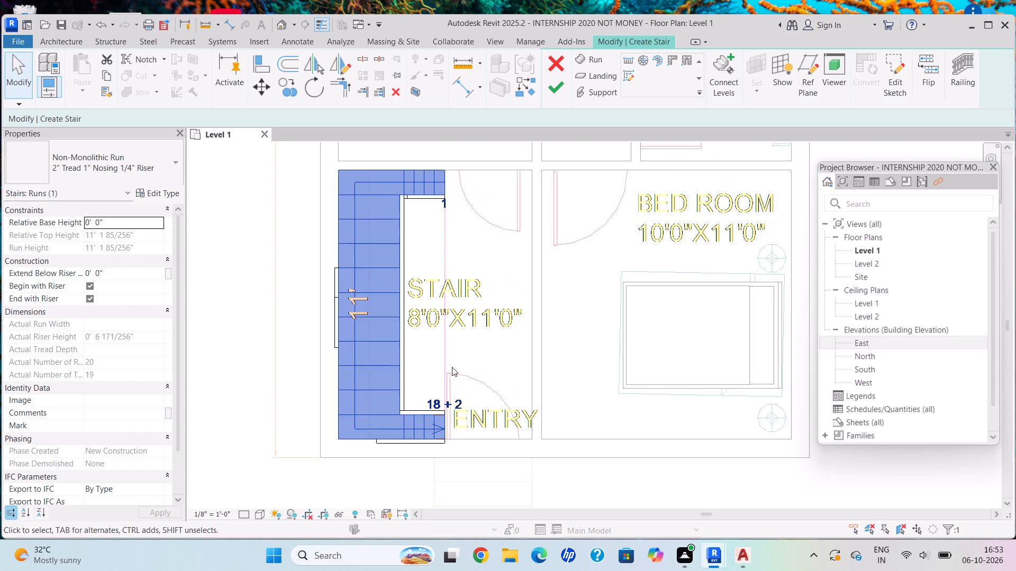
pyautogui.scroll(-1, 452, 367)
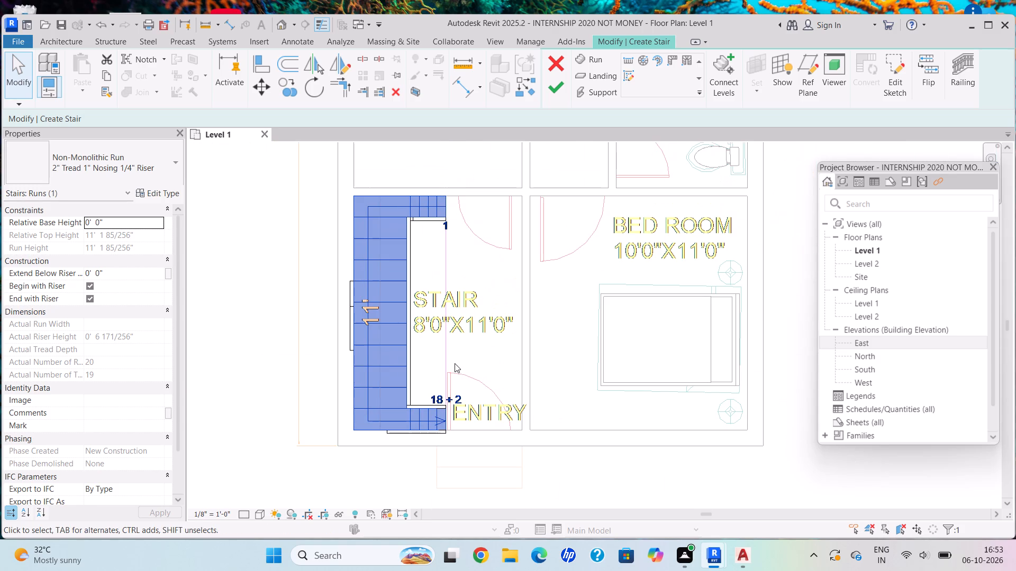
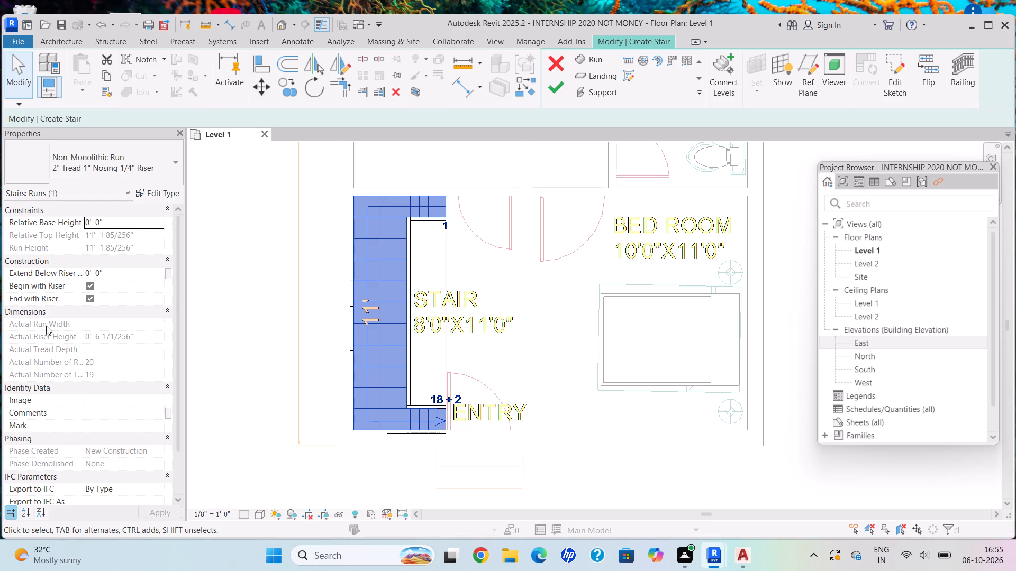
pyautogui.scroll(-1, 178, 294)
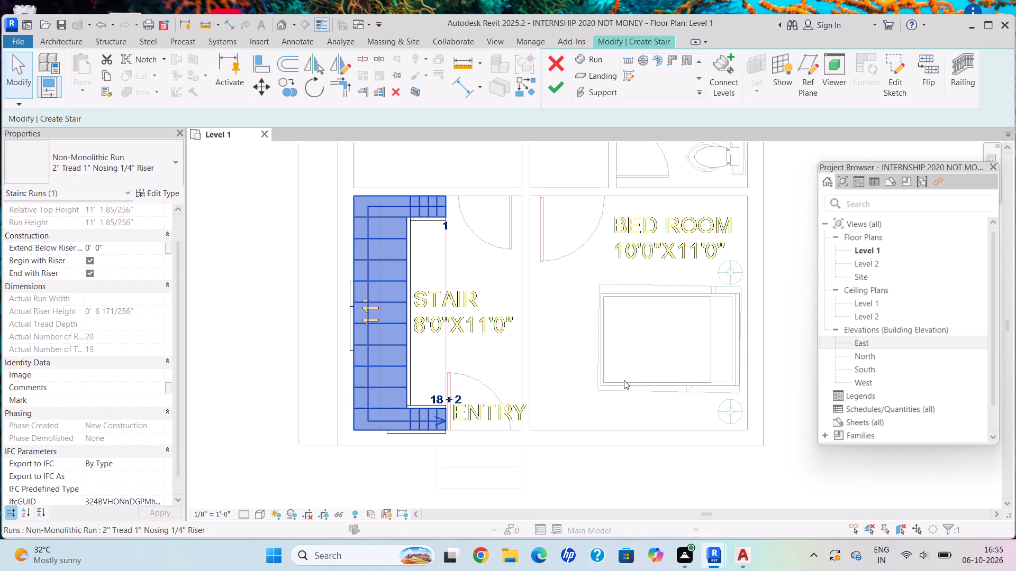
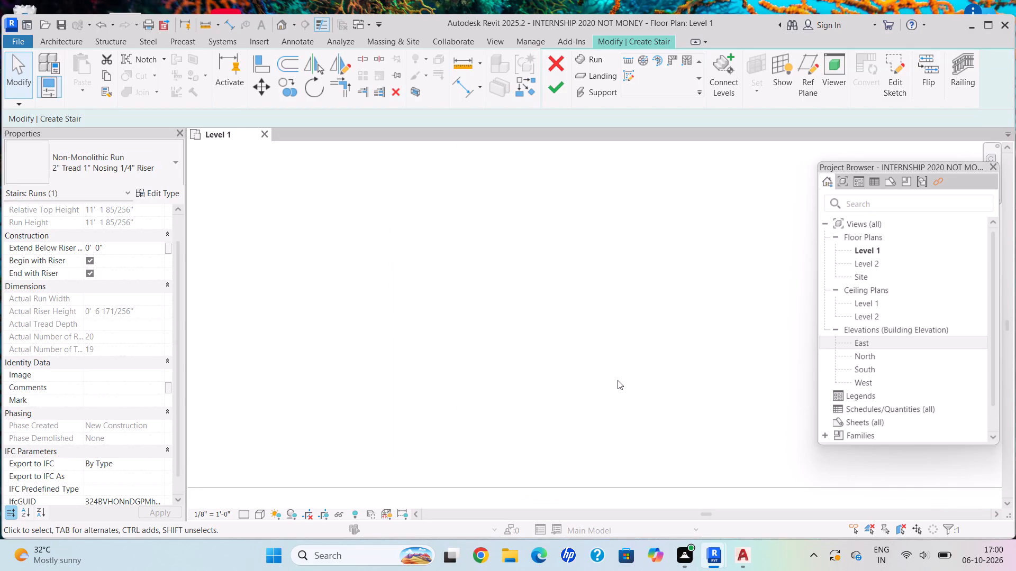
# Examine the sketched U-shaped stair run within the 8'0"x11'0" stair area of the Level 1 plan.
pyautogui.scroll(1, 614, 455)
pyautogui.scroll(-1, 614, 467)
pyautogui.scroll(-3, 589, 372)
pyautogui.scroll(1, 586, 371)
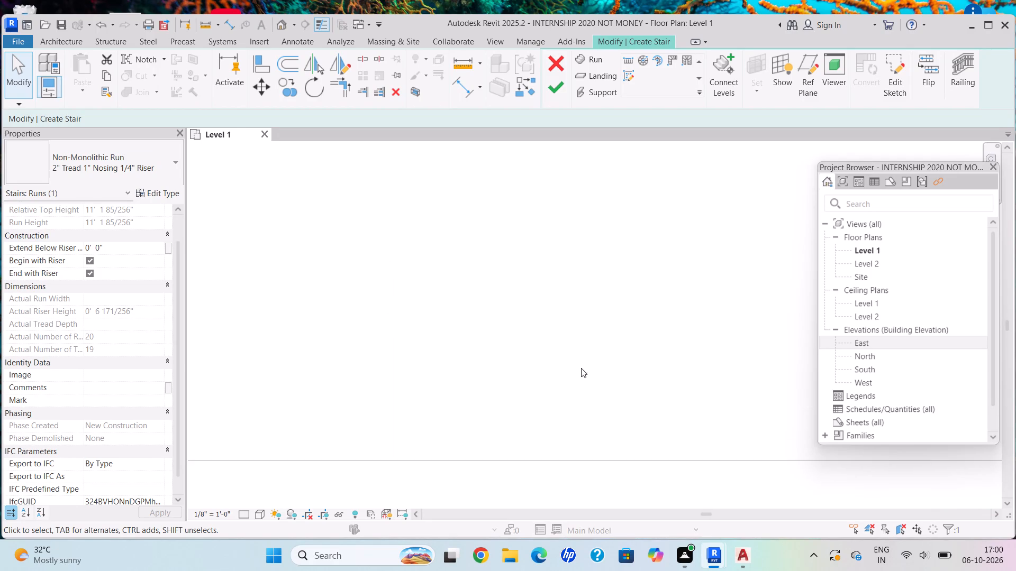
pyautogui.scroll(-1, 575, 371)
pyautogui.scroll(1, 575, 371)
pyautogui.scroll(-2, 575, 371)
pyautogui.scroll(-2, 403, 329)
pyautogui.scroll(-3, 373, 410)
pyautogui.scroll(-1, 456, 435)
pyautogui.scroll(1, 456, 436)
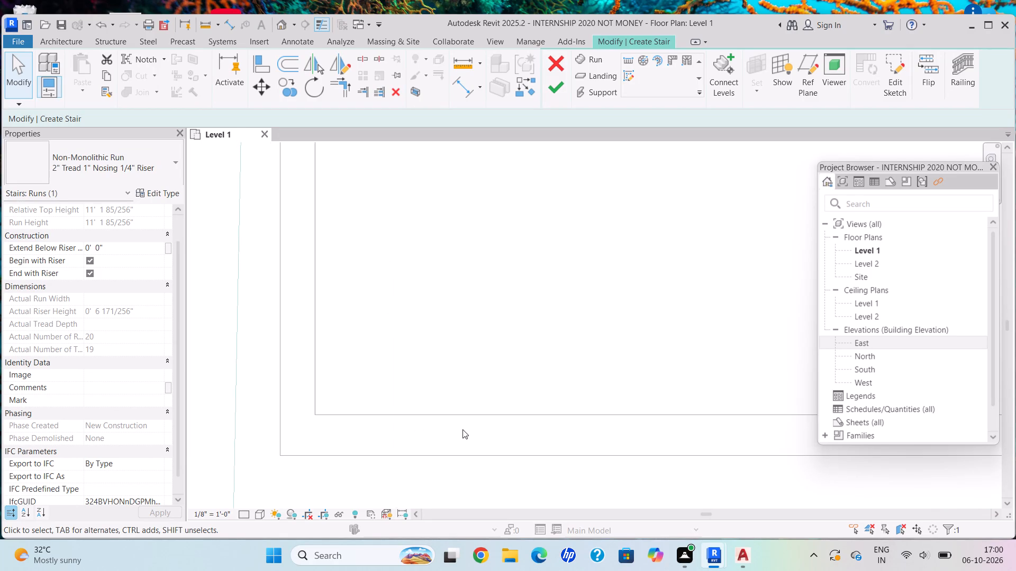
pyautogui.scroll(-5, 464, 429)
pyautogui.scroll(1, 468, 421)
pyautogui.scroll(-6, 468, 421)
pyautogui.scroll(1, 456, 371)
pyautogui.scroll(-7, 456, 371)
pyautogui.scroll(1, 460, 375)
pyautogui.scroll(-2, 463, 375)
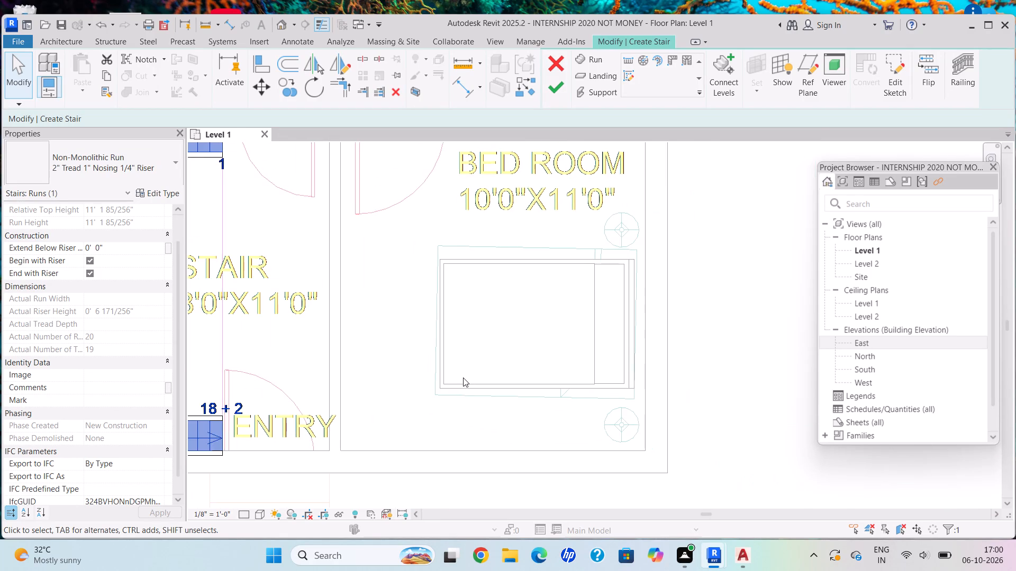
pyautogui.scroll(-5, 463, 377)
pyautogui.moveTo(449, 426); pyautogui.dragTo(449, 440, button='middle')
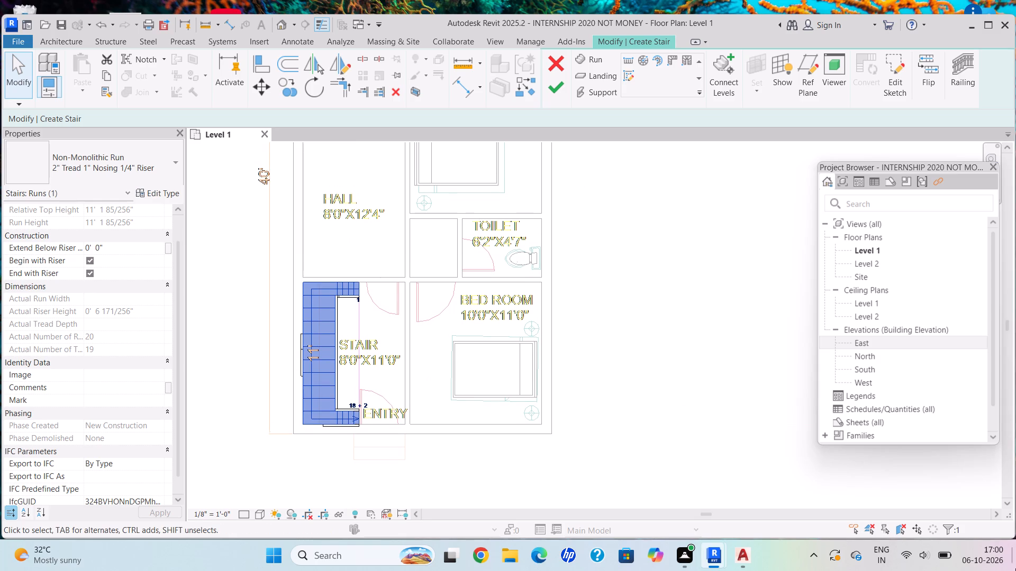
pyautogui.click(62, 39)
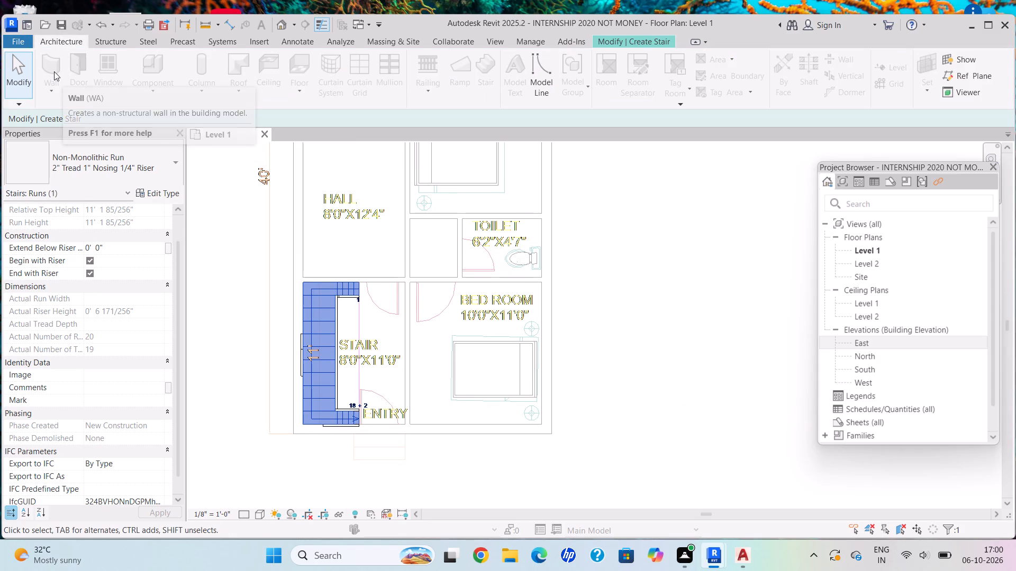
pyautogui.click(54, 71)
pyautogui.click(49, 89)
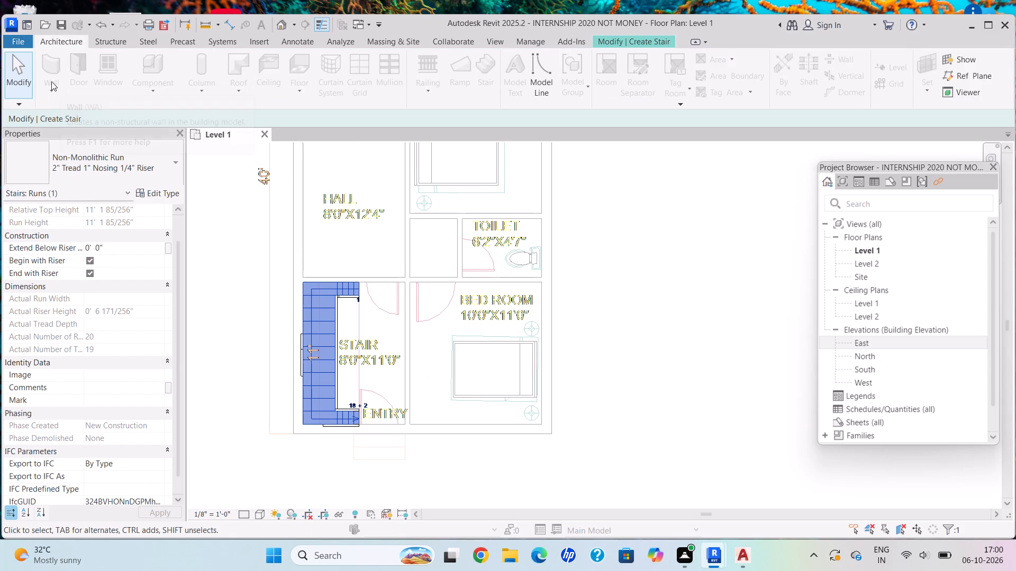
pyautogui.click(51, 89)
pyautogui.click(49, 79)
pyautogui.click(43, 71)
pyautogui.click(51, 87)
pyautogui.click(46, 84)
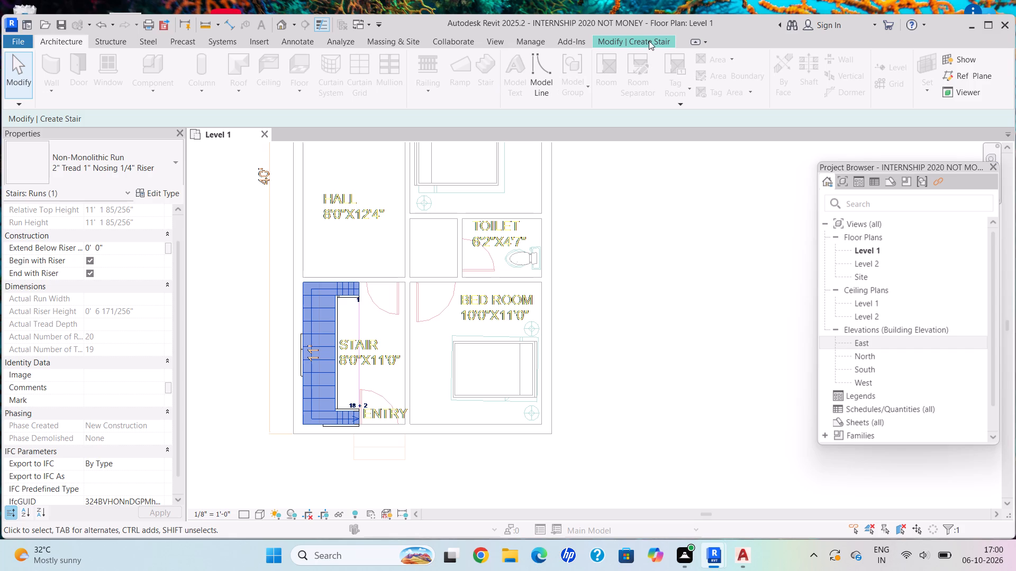
# Finish the U-shaped stair in the 8'0"x11'0" stair area and leave stair creation.
pyautogui.click(649, 41)
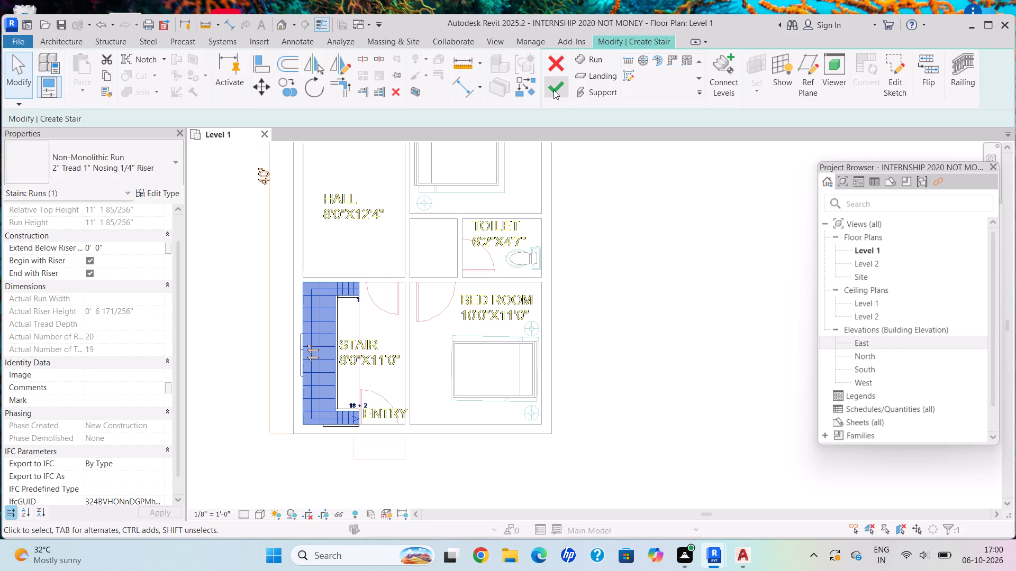
pyautogui.click(554, 90)
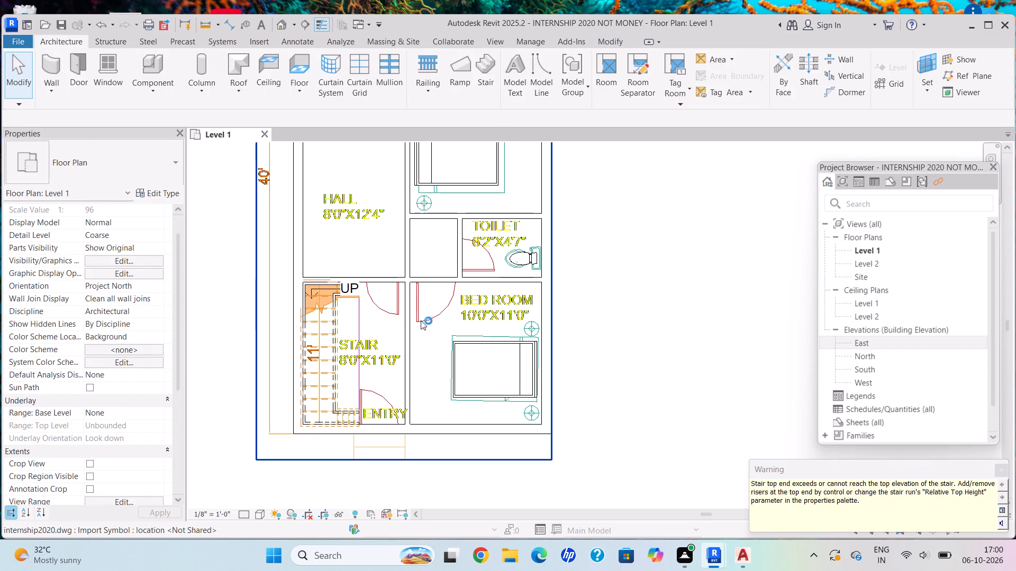
# Examine the finished stair's plan representation, focusing on its UP end, break line, railings and fit within the surrounding stair area.
pyautogui.scroll(4, 332, 351)
pyautogui.scroll(-1, 332, 350)
pyautogui.scroll(1, 332, 350)
pyautogui.scroll(-1, 332, 350)
pyautogui.scroll(2, 332, 350)
pyautogui.scroll(4, 284, 186)
pyautogui.scroll(-1, 300, 232)
pyautogui.scroll(1, 303, 242)
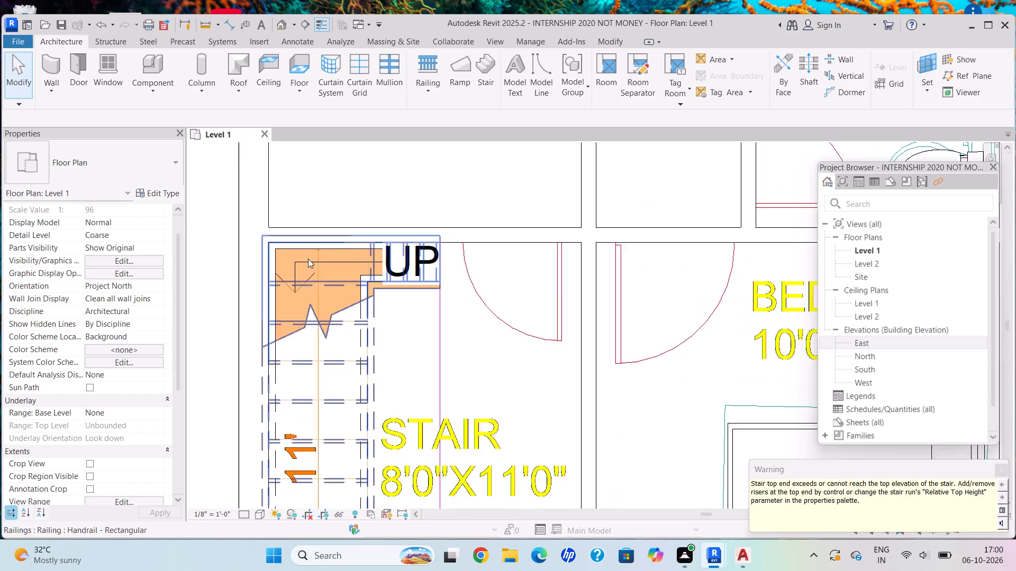
pyautogui.scroll(1, 308, 259)
pyautogui.scroll(6, 347, 324)
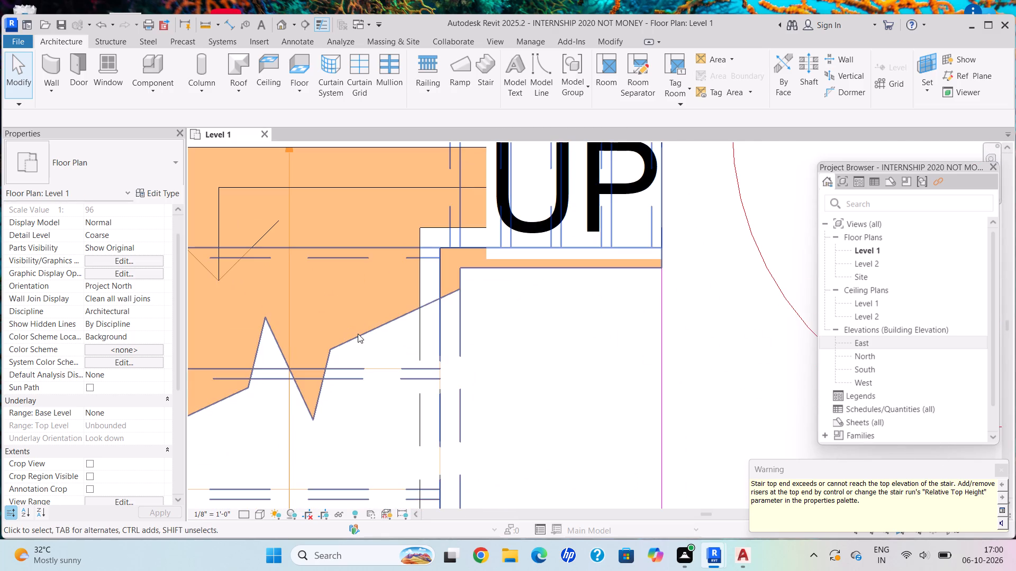
pyautogui.press('Escape')
pyautogui.press('Escape')
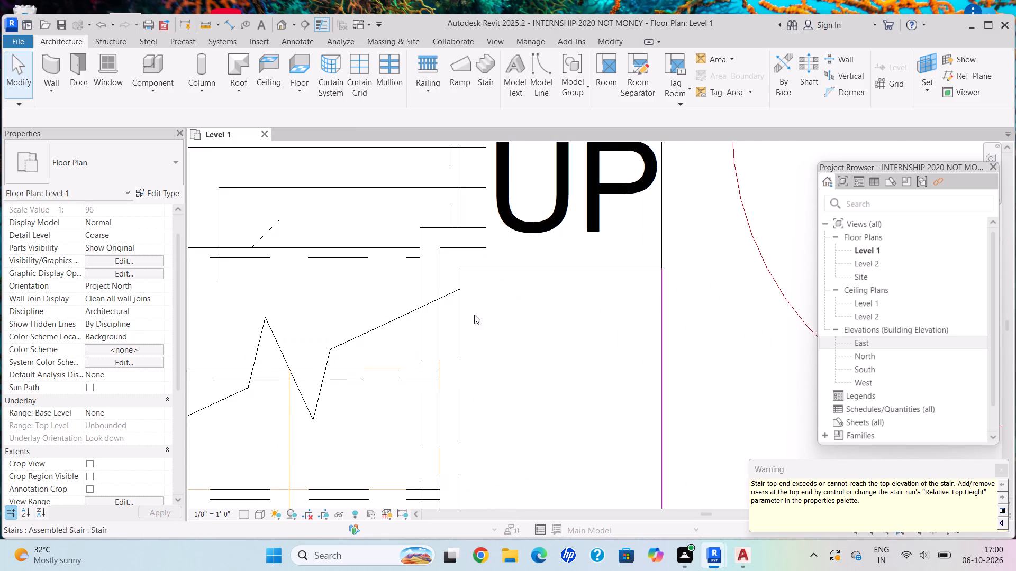
pyautogui.scroll(-1, 702, 458)
pyautogui.scroll(-1, 854, 557)
pyautogui.scroll(-3, 830, 517)
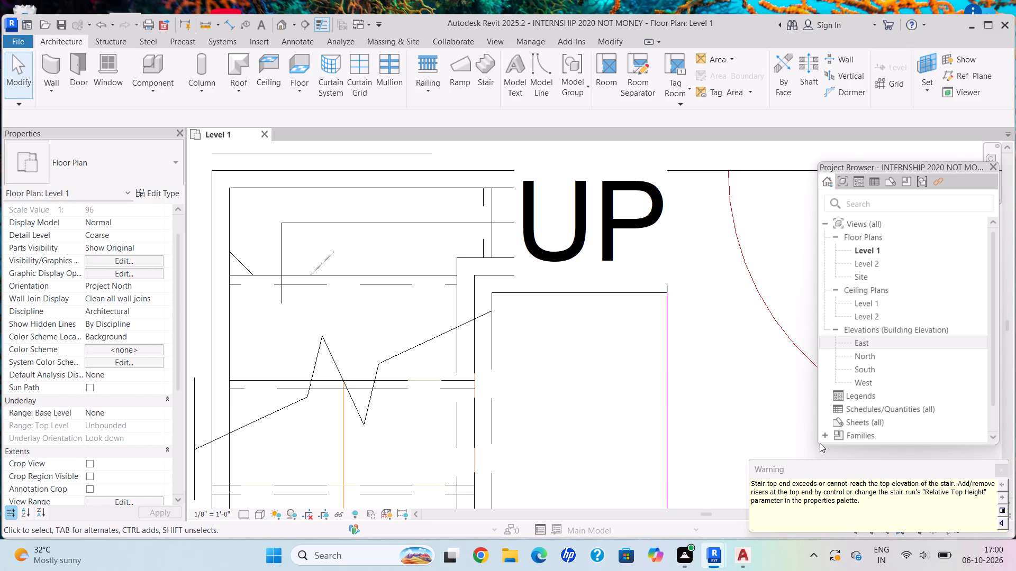
pyautogui.press('Escape')
pyautogui.scroll(-7, 504, 232)
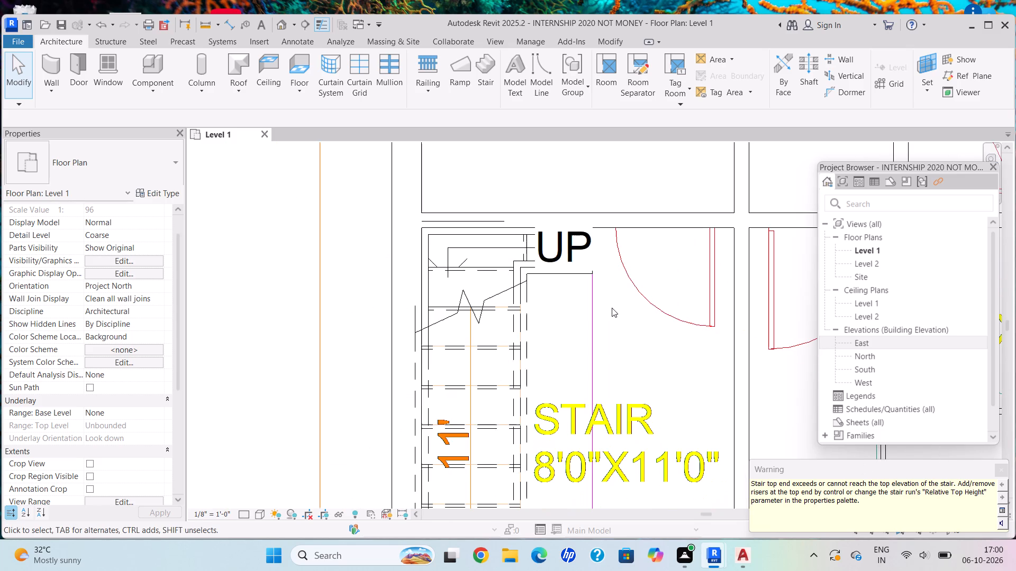
pyautogui.scroll(-3, 507, 399)
pyautogui.moveTo(506, 400); pyautogui.dragTo(491, 327, button='middle')
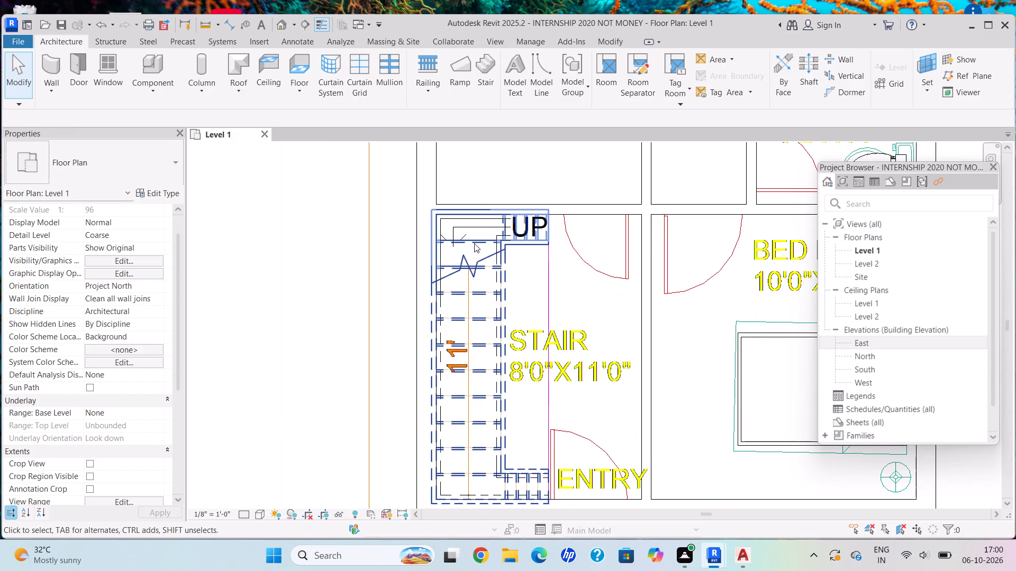
pyautogui.scroll(1, 483, 207)
pyautogui.scroll(-1, 483, 207)
pyautogui.scroll(1, 483, 207)
pyautogui.scroll(-1, 483, 207)
pyautogui.scroll(1, 483, 207)
pyautogui.scroll(-1, 483, 207)
pyautogui.scroll(4, 483, 207)
pyautogui.scroll(-1, 478, 193)
pyautogui.scroll(1, 478, 193)
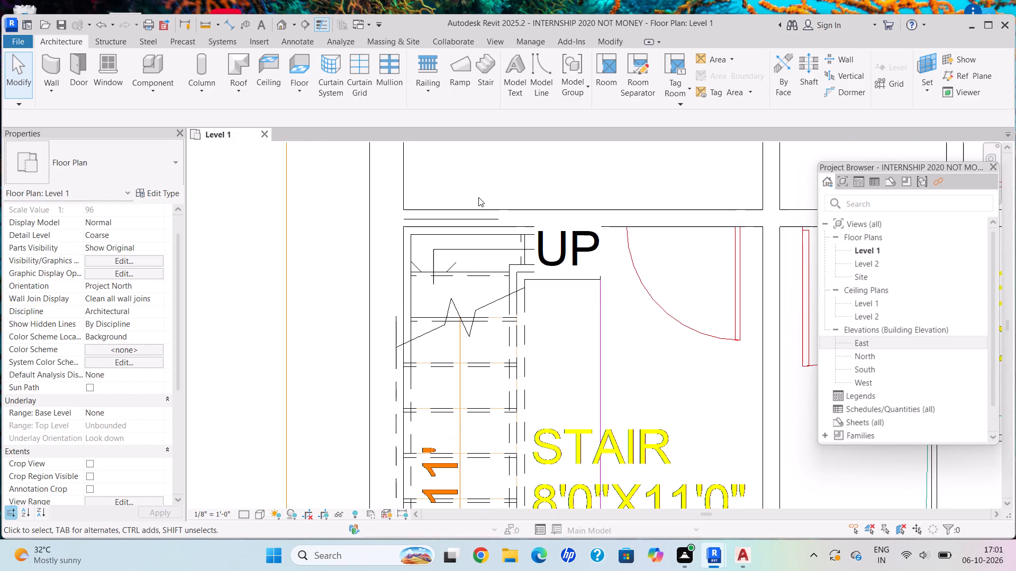
pyautogui.scroll(6, 479, 222)
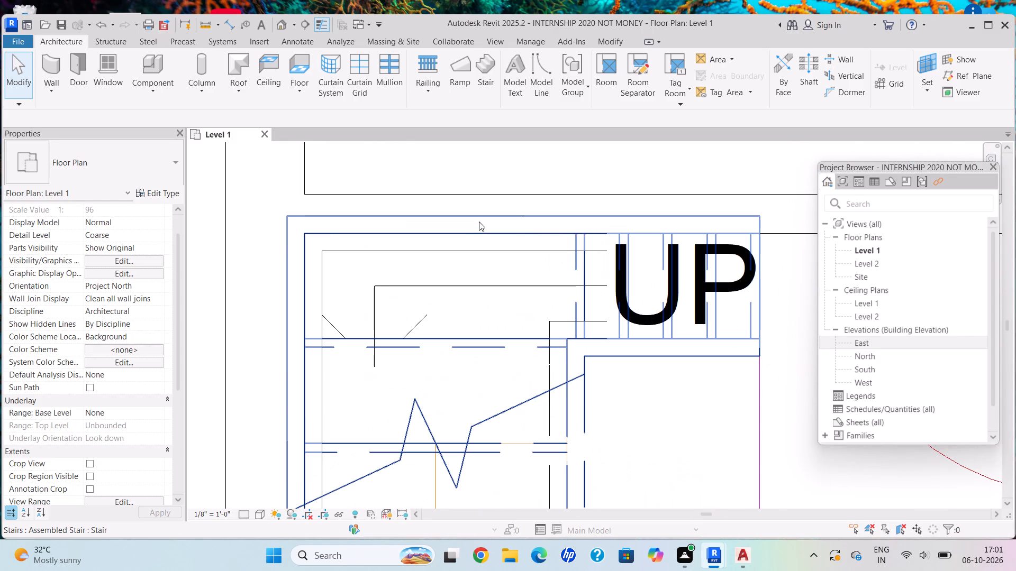
pyautogui.click(479, 222)
pyautogui.scroll(-1, 475, 240)
pyautogui.scroll(1, 475, 240)
pyautogui.scroll(-7, 475, 244)
pyautogui.press('Escape')
pyautogui.scroll(1, 469, 246)
pyautogui.scroll(-1, 469, 248)
pyautogui.scroll(1, 469, 260)
pyautogui.scroll(-5, 469, 263)
pyautogui.scroll(1, 472, 281)
pyautogui.scroll(-3, 474, 284)
pyautogui.scroll(1, 474, 285)
pyautogui.moveTo(475, 332); pyautogui.dragTo(475, 361, button='middle')
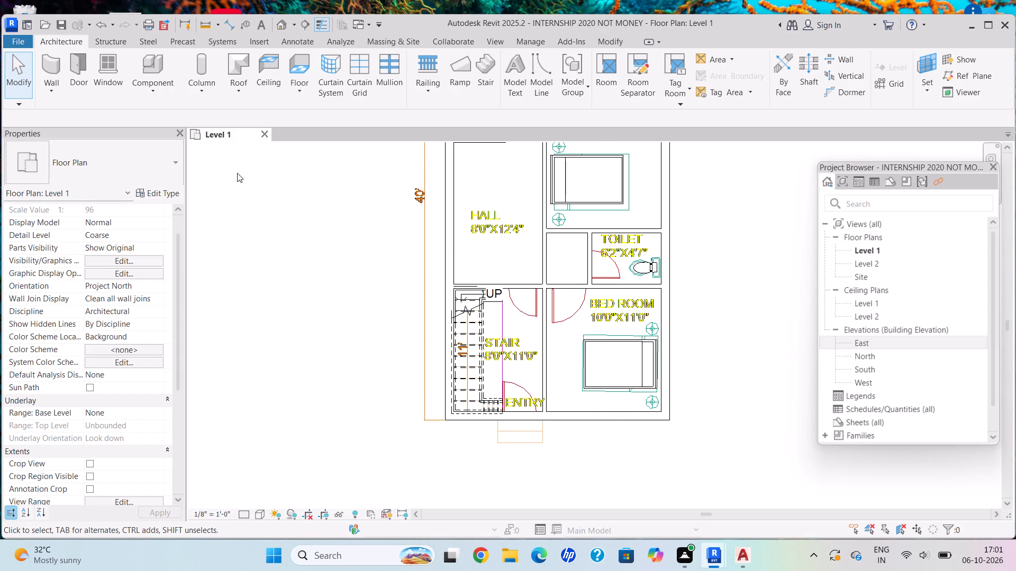
# Start a Basic Wall Generic - 5" from Level 1 up to Level 2 in the empty area east of the floor plan.
pyautogui.click(56, 85)
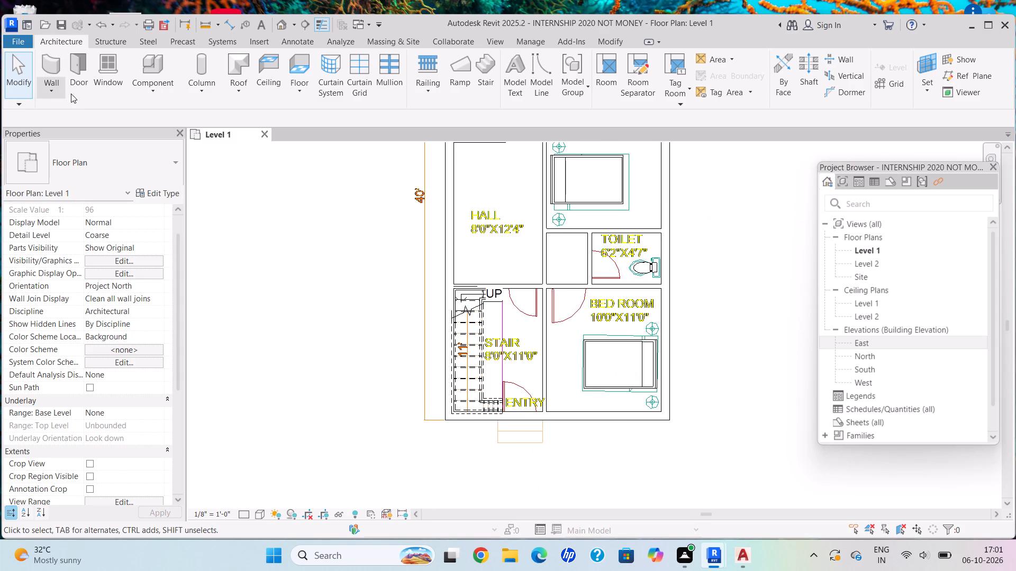
pyautogui.click(74, 95)
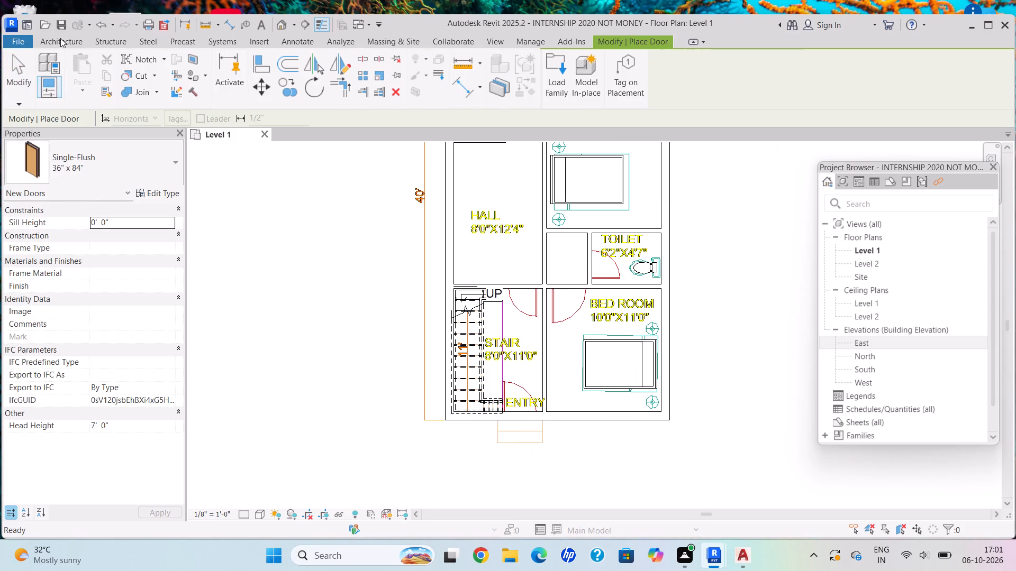
pyautogui.click(60, 38)
pyautogui.click(50, 91)
pyautogui.click(75, 105)
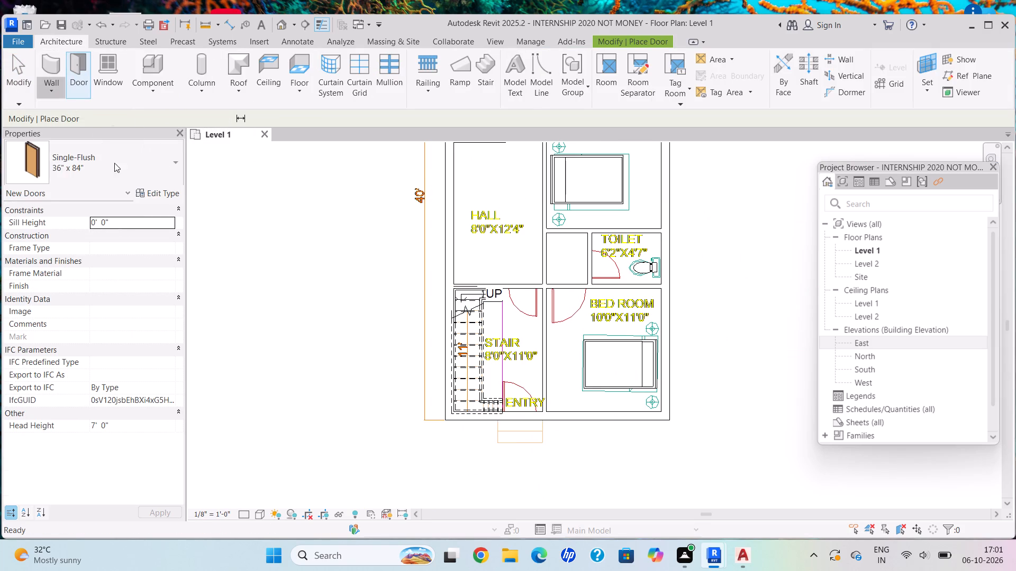
pyautogui.scroll(-3, 379, 386)
pyautogui.moveTo(378, 379); pyautogui.dragTo(8, 472, button='middle')
pyautogui.scroll(-1, 451, 321)
pyautogui.scroll(1, 452, 321)
pyautogui.scroll(-1, 454, 321)
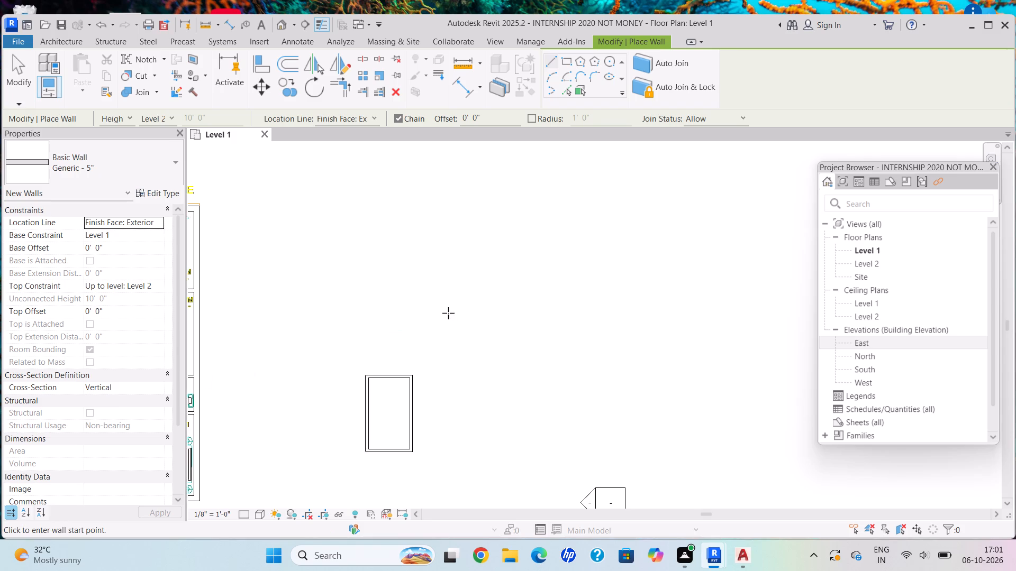
pyautogui.moveTo(448, 313); pyautogui.dragTo(472, 342, button='middle')
pyautogui.click(374, 288)
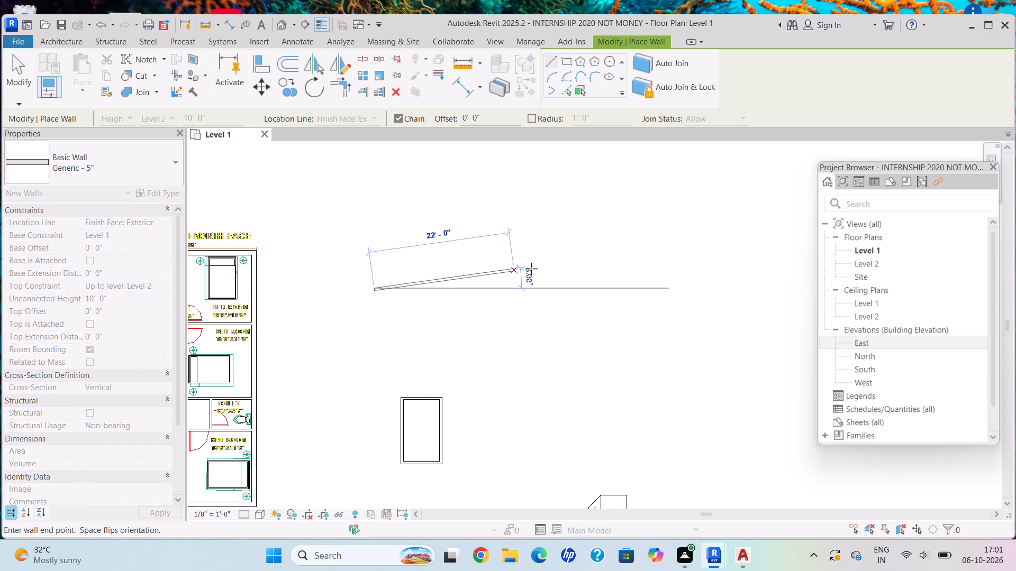
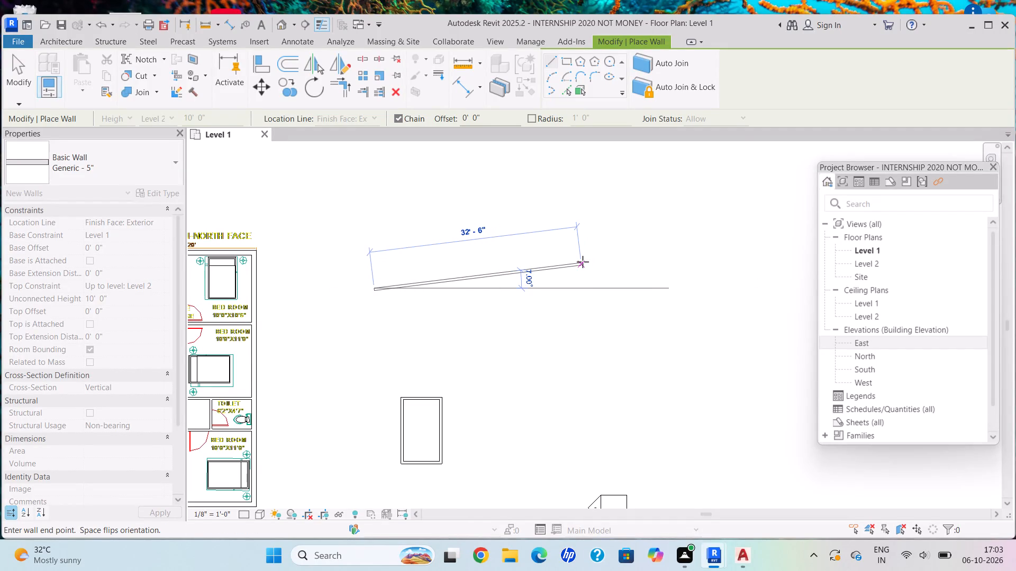
# Finish the first Generic - 5" wall segment as a diagonal sloping down to the southeast, ending just above the small rectangle east of the plan.
pyautogui.moveTo(605, 297); pyautogui.dragTo(607, 304, button='right')
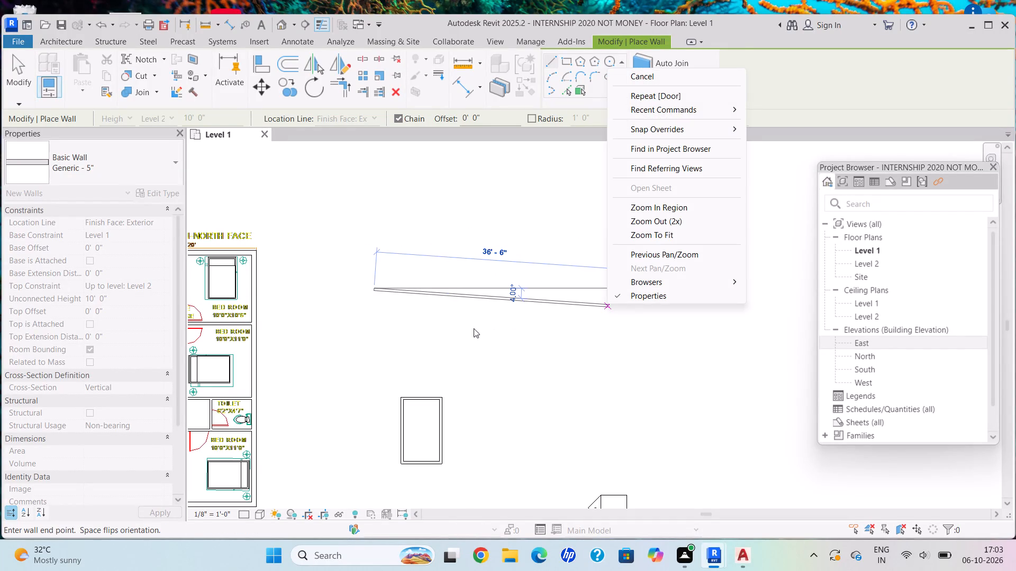
pyautogui.moveTo(474, 330); pyautogui.dragTo(477, 336)
pyautogui.click(482, 366)
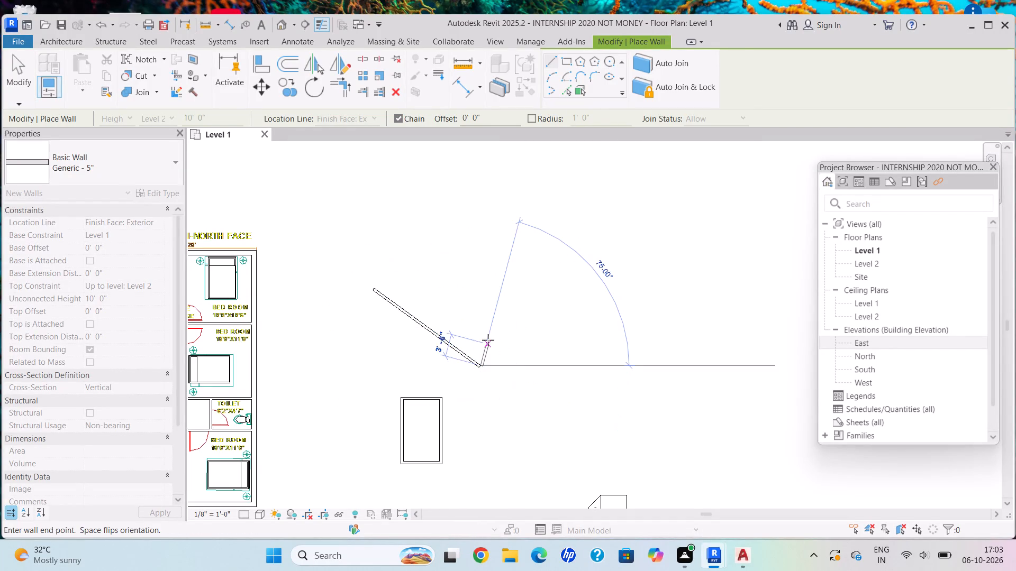
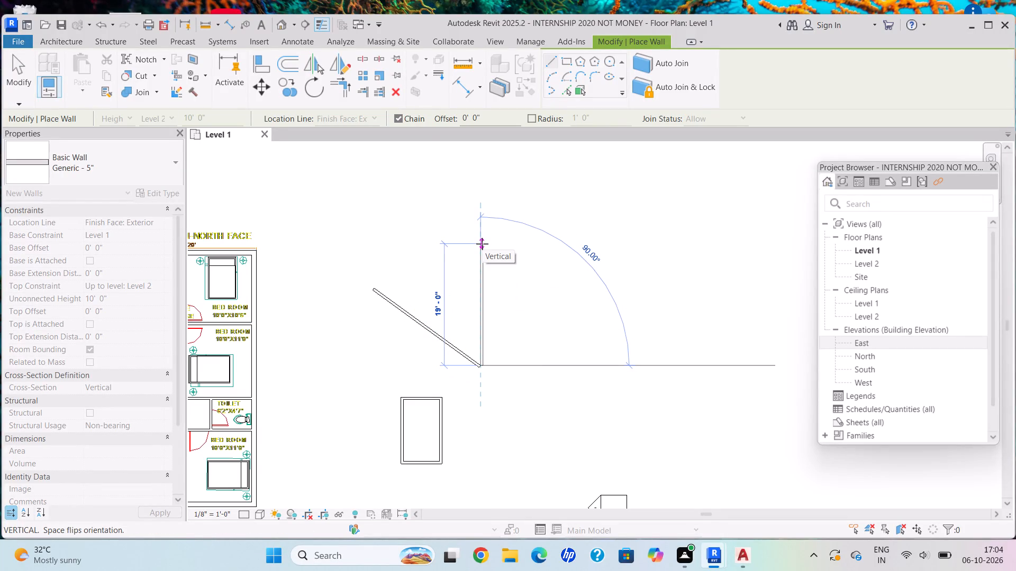
# Continue the wall chain from the diagonal's lower end into a four-sided, near-square enclosure about 18' wide and 19' deep, going north first.
pyautogui.click(484, 248)
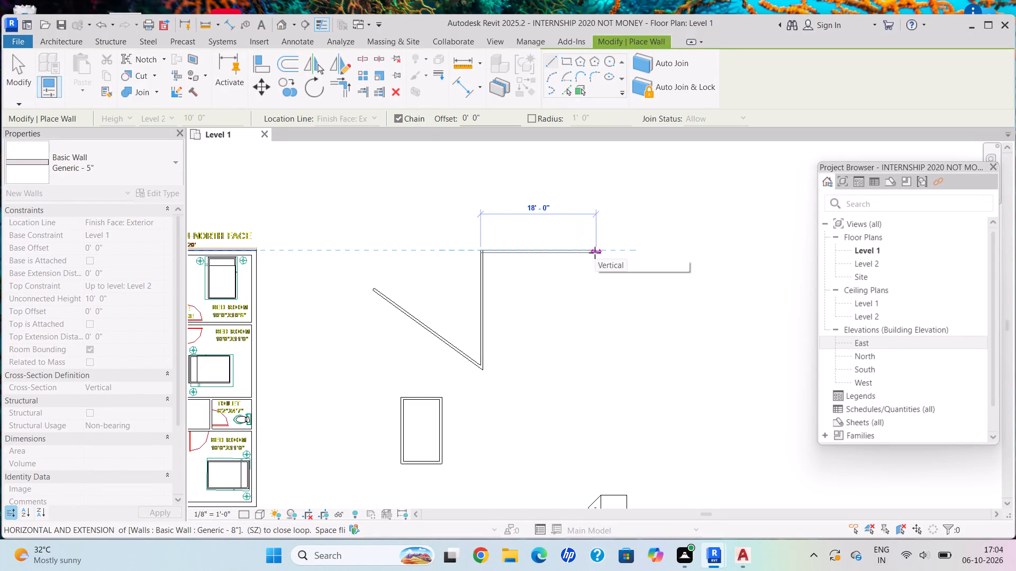
pyautogui.click(595, 253)
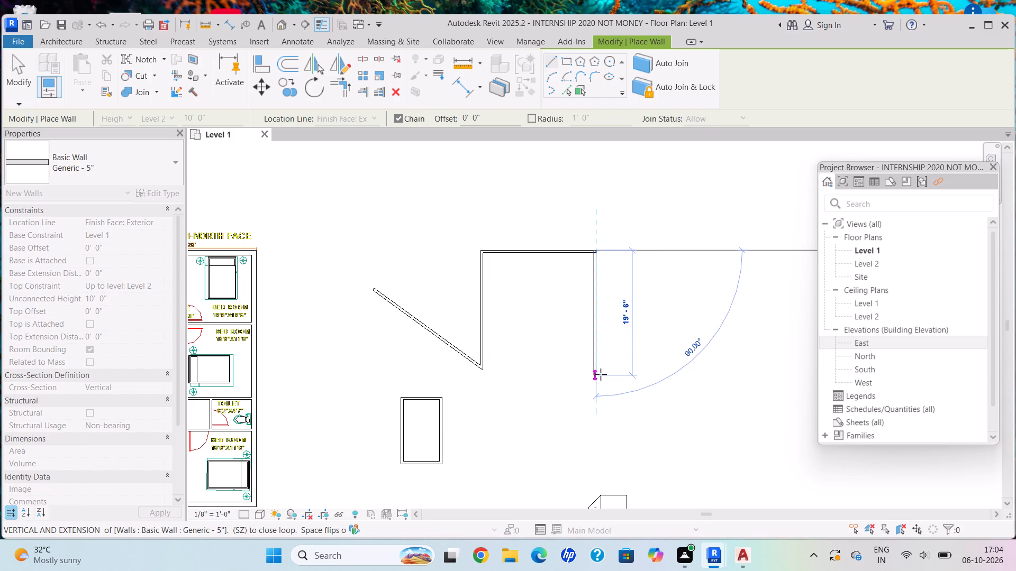
pyautogui.click(594, 371)
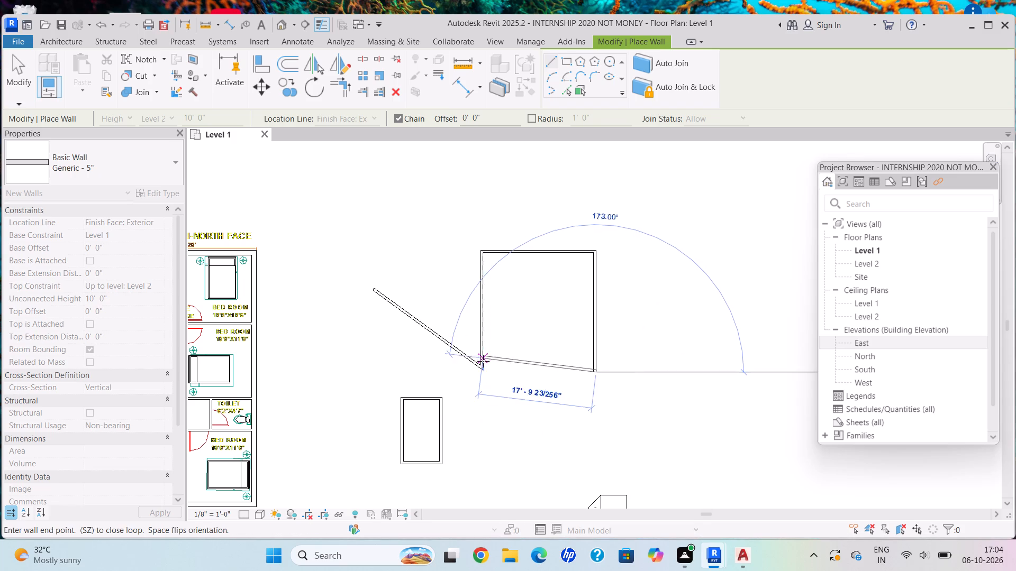
pyautogui.click(481, 367)
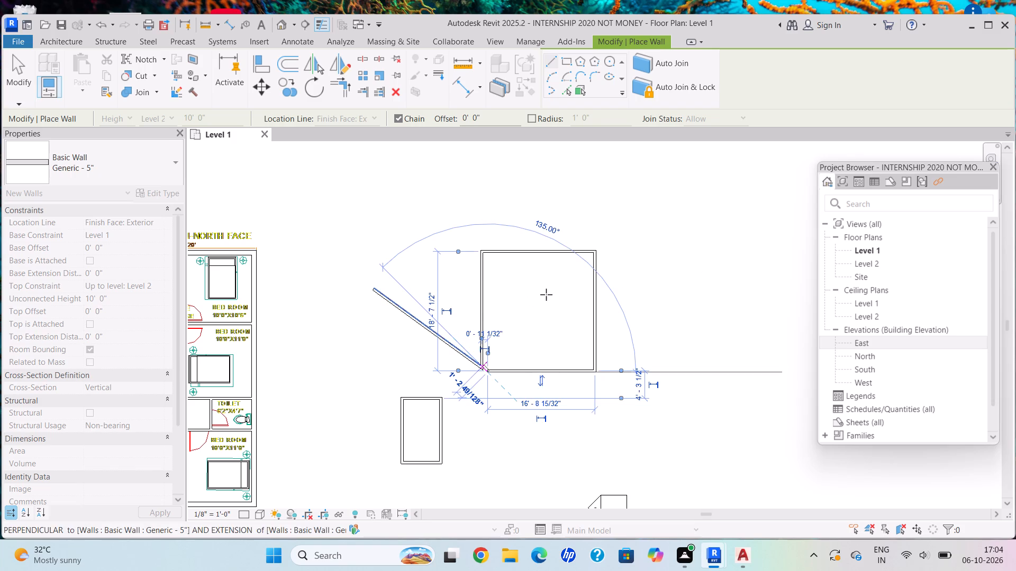
# Add crossing diagonal walls between the enclosure's opposite corners, continuing the chain along the north side between the two diagonals.
pyautogui.click(591, 255)
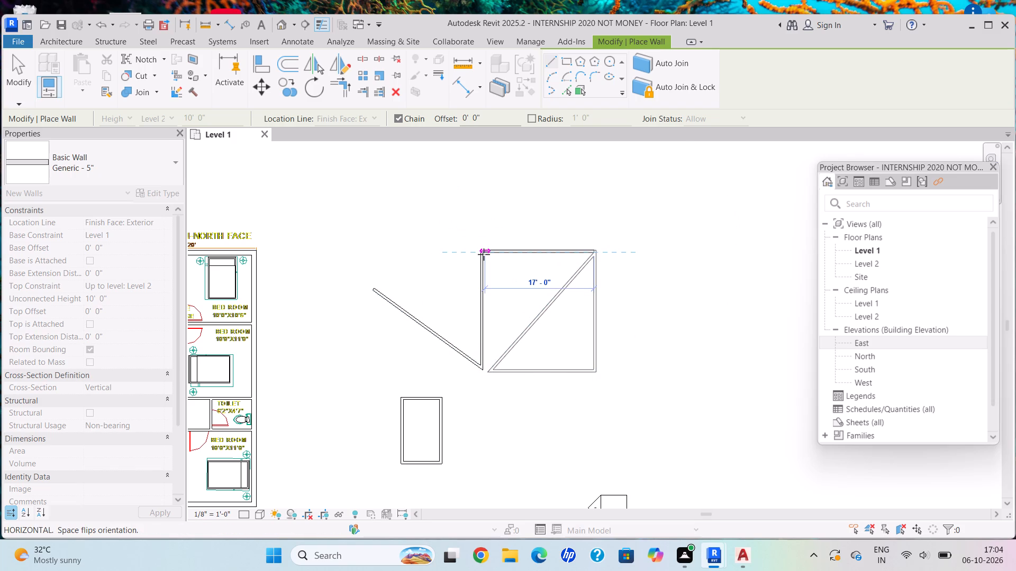
pyautogui.click(484, 254)
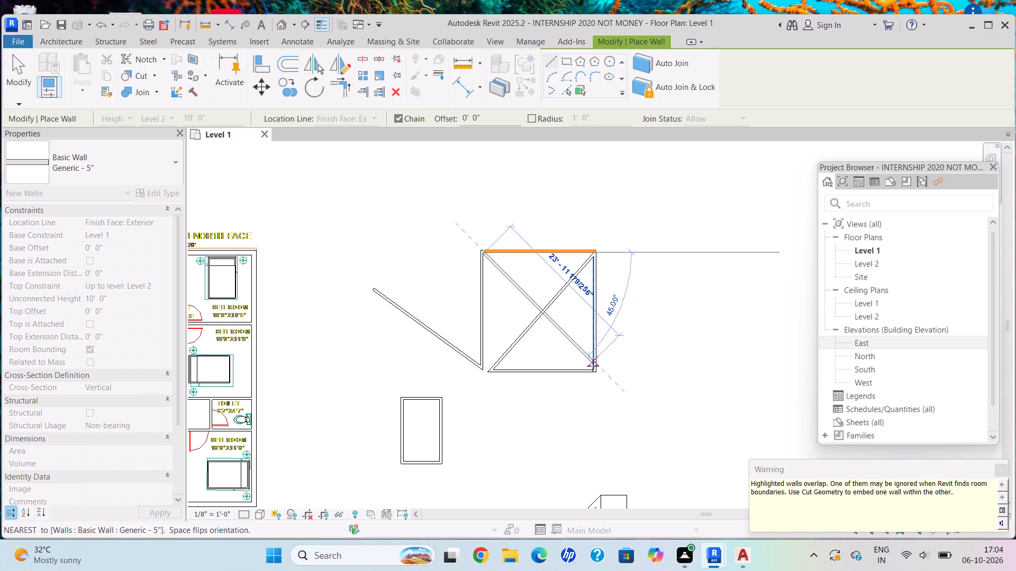
pyautogui.click(591, 369)
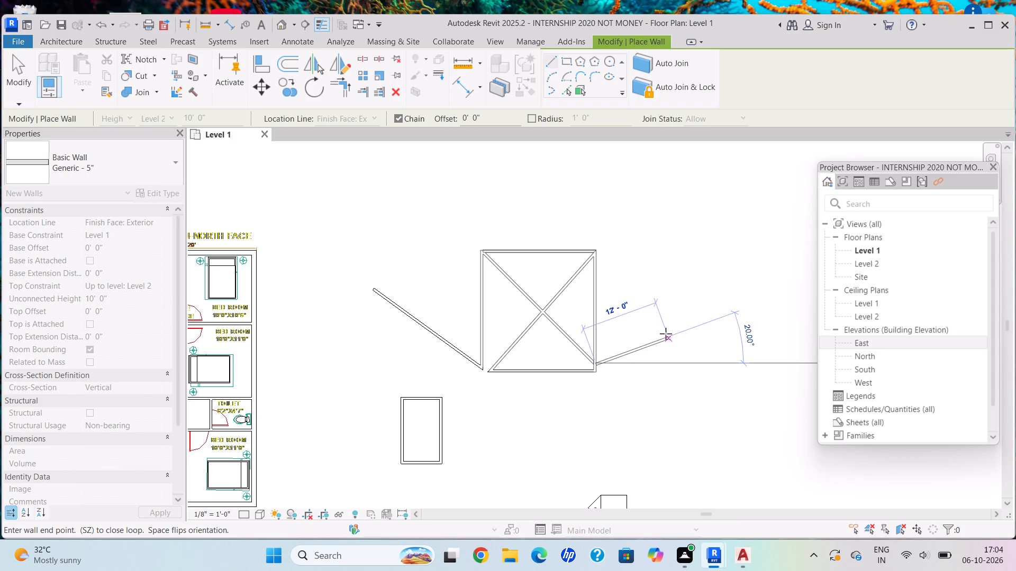
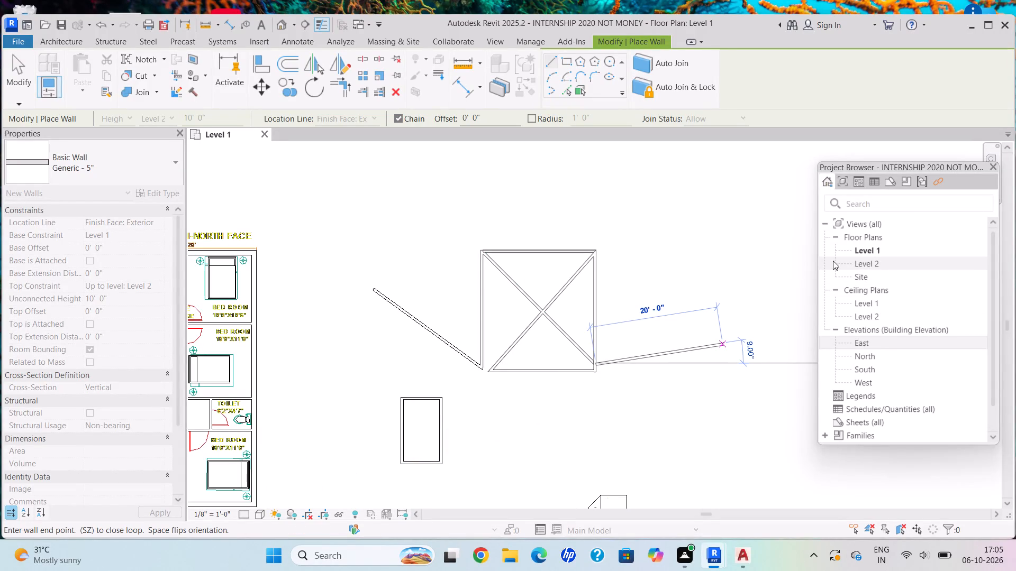
# Extend the wall chain from the enclosure's southeast corner with a diagonal Generic - 5" wall running outward to the southeast.
pyautogui.click(670, 449)
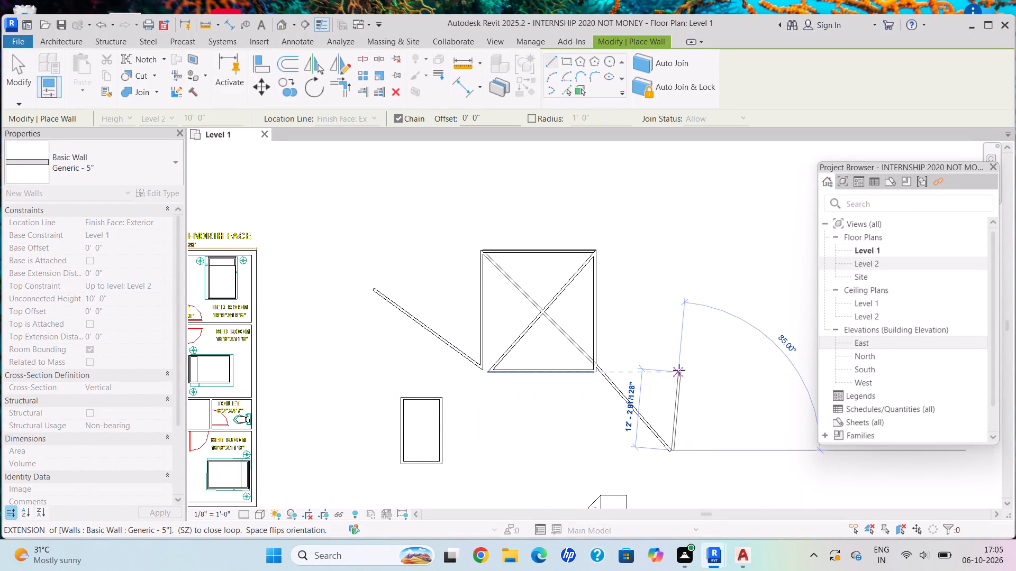
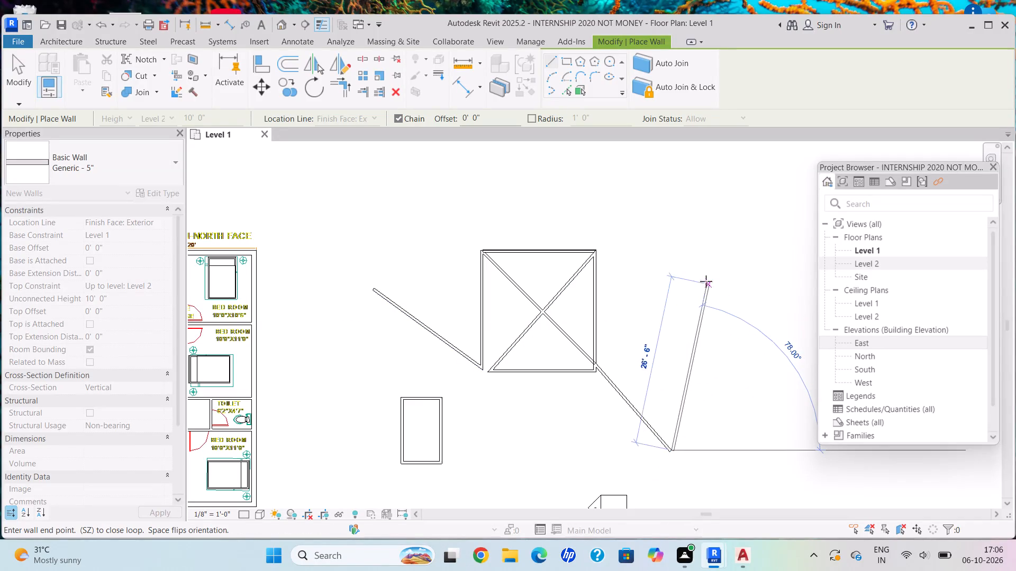
# Continue the chain with a Generic - 5" wall about 37'-0" long, running nearly straight north from the diagonal wall's outer end.
pyautogui.click(661, 217)
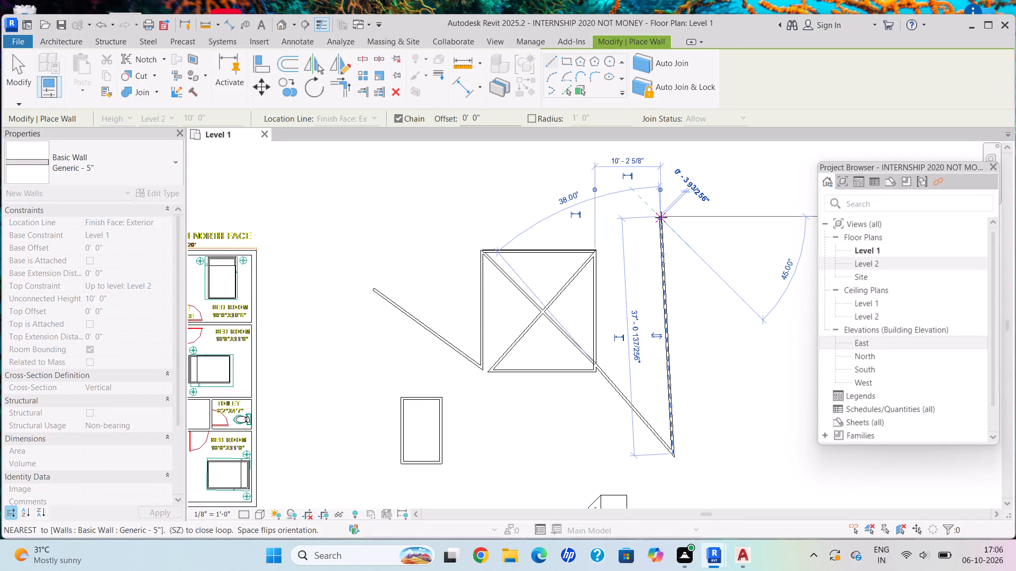
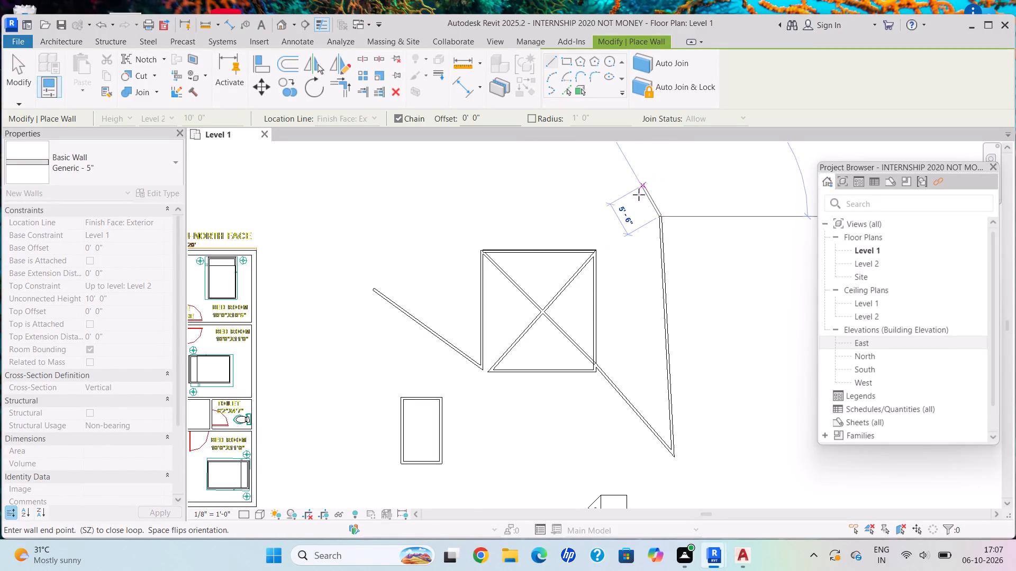
# Continue the chain with a Generic - 5" wall running diagonally southwest from the long wall's north end into the square with crossed diagonal walls.
pyautogui.click(569, 282)
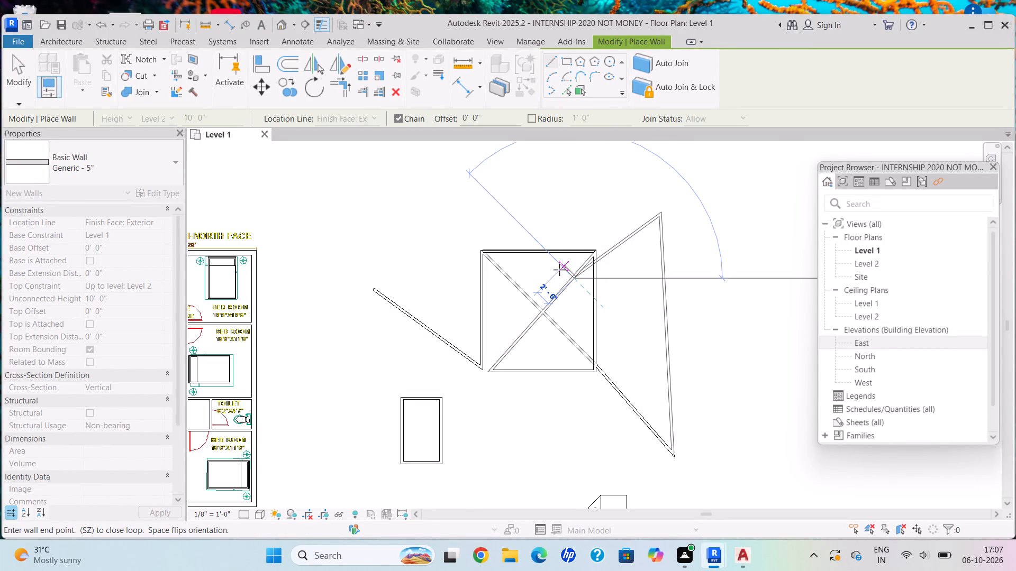
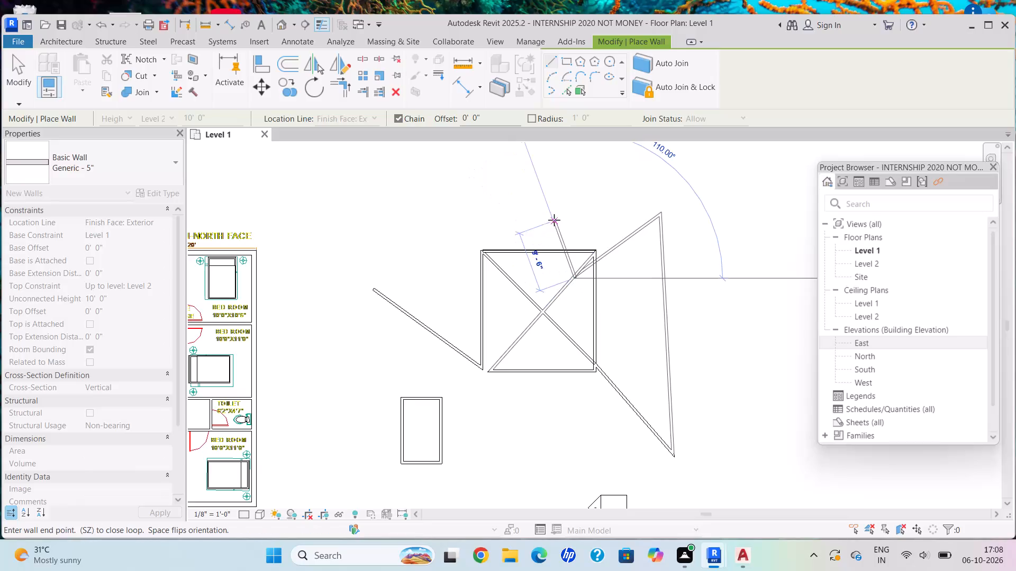
# Continue the Generic - 5" wall chain with a short wall northwest past the square's top edge and a long diagonal southeast across the tall wall.
pyautogui.click(558, 229)
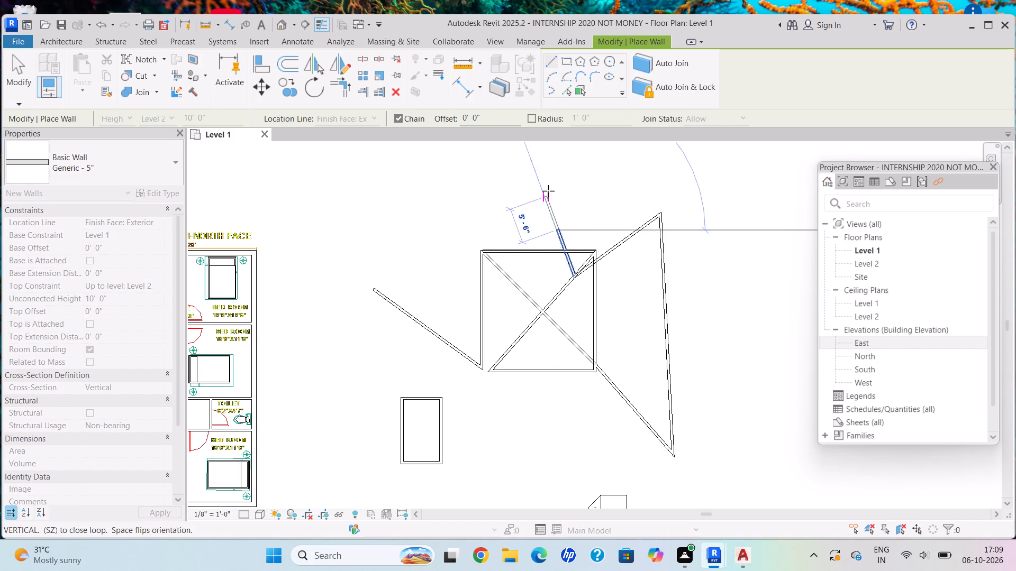
pyautogui.click(730, 365)
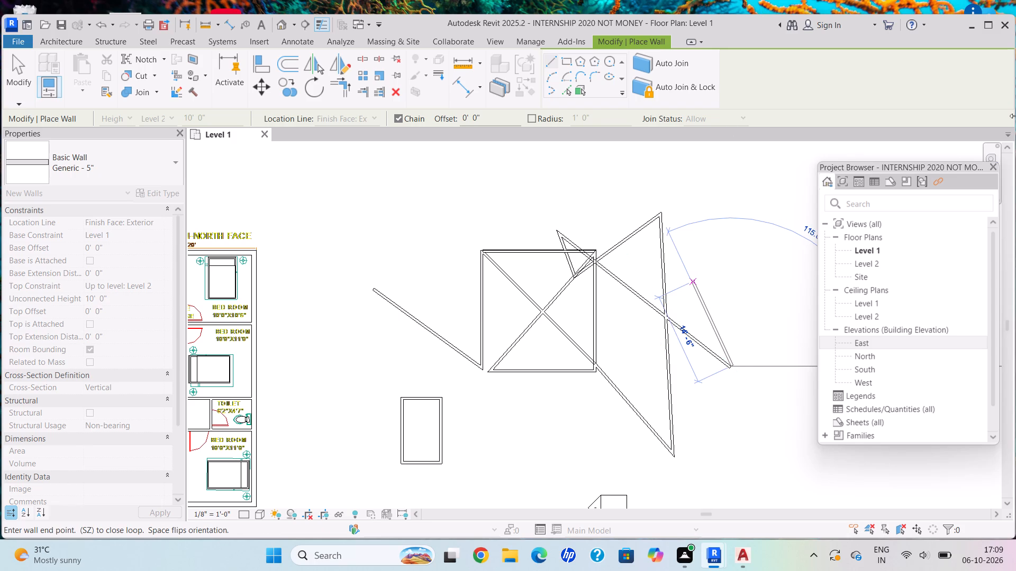
pyautogui.click(1008, 396)
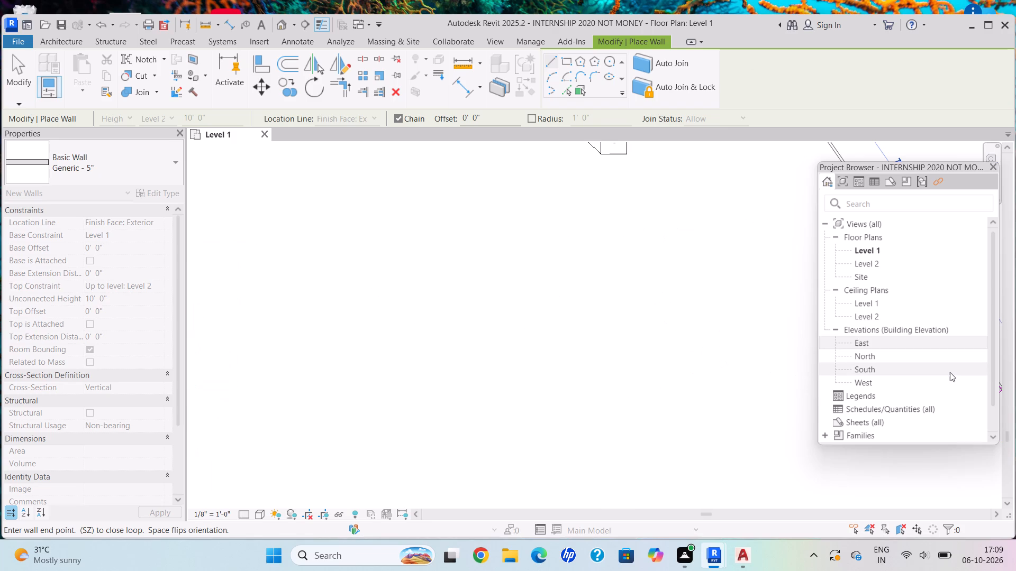
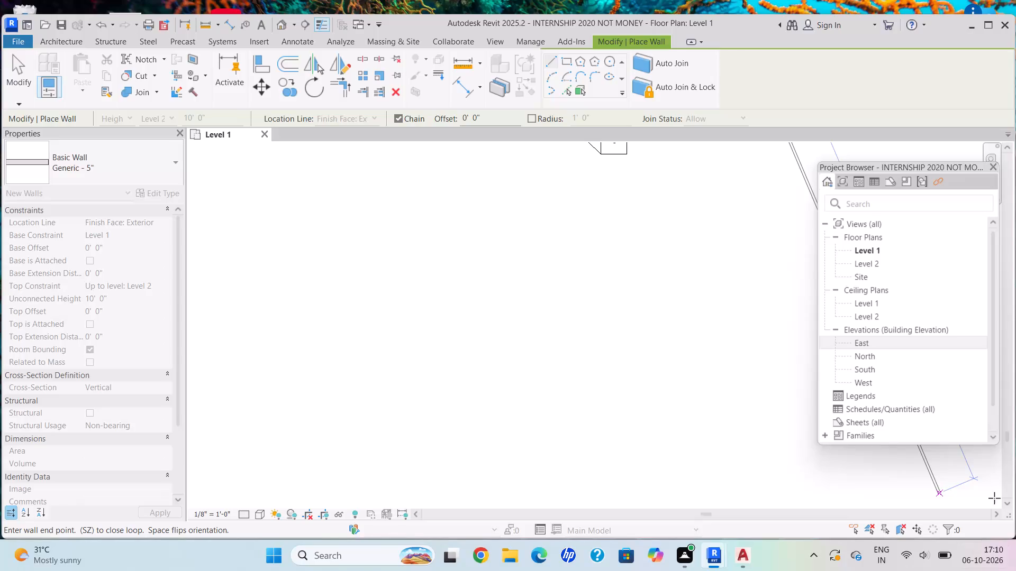
# Continue the Generic - 5" wall chain with a long diagonal wall southeast and a wall about 43' long back toward the west-northwest.
pyautogui.click(986, 466)
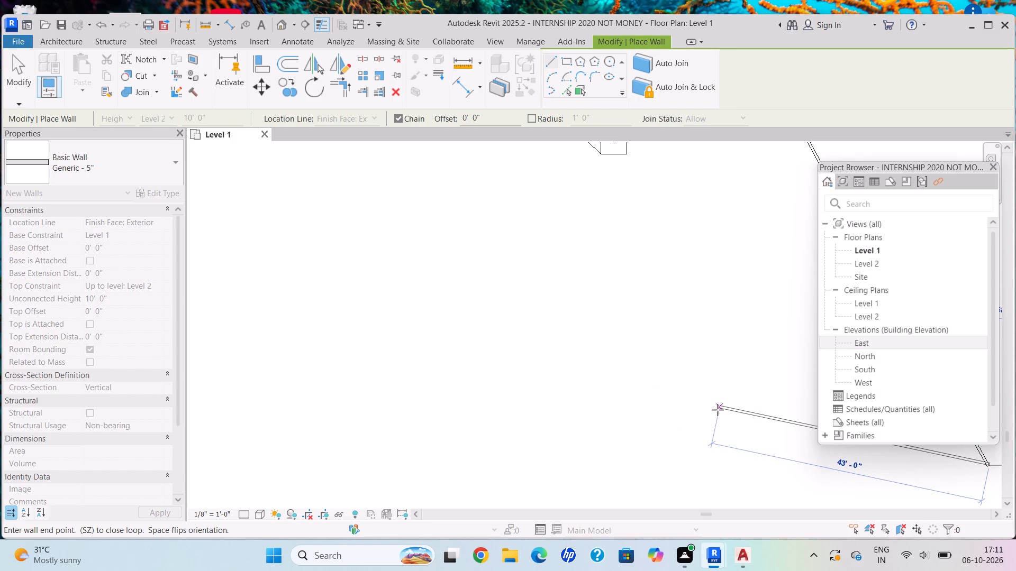
pyautogui.click(718, 410)
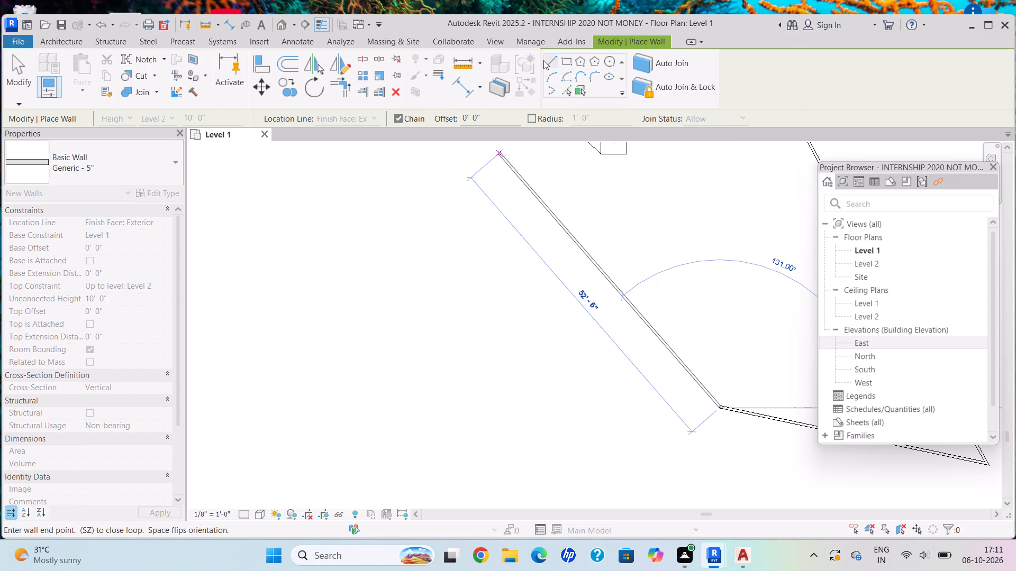
# Add a short Generic - 5" wall running southeast from the west end of the last wall, just below that wall.
pyautogui.rightClick(619, 312)
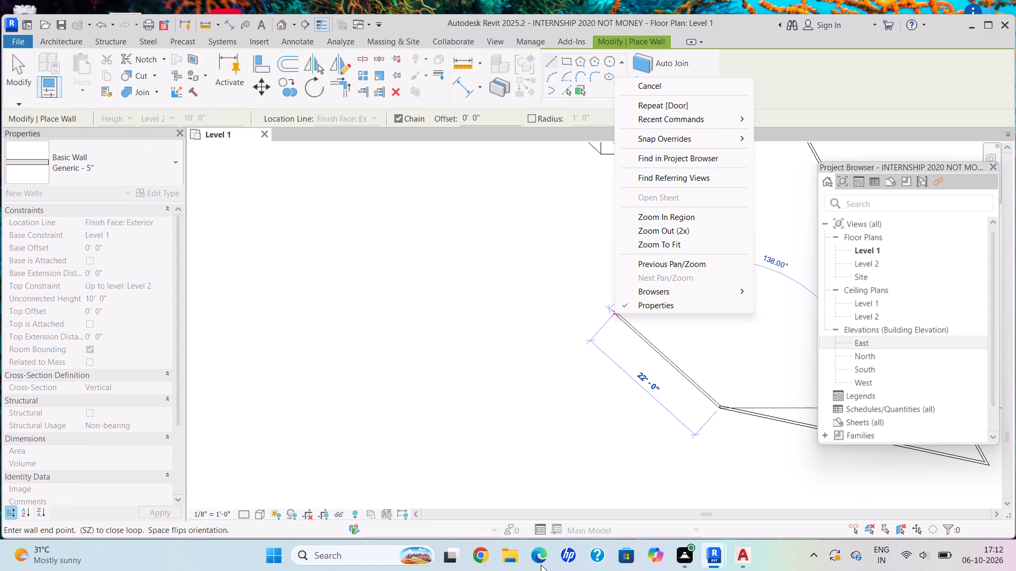
pyautogui.click(471, 203)
pyautogui.scroll(-5, 548, 291)
pyautogui.scroll(1, 548, 300)
pyautogui.scroll(-1, 518, 313)
pyautogui.scroll(1, 518, 314)
pyautogui.scroll(-2, 514, 318)
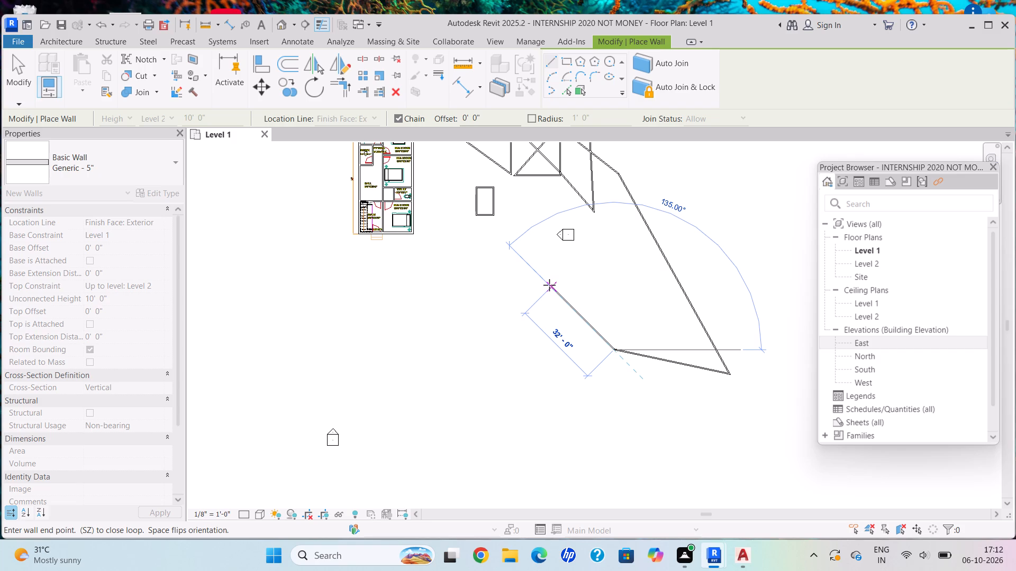
pyautogui.moveTo(657, 369); pyautogui.dragTo(659, 362)
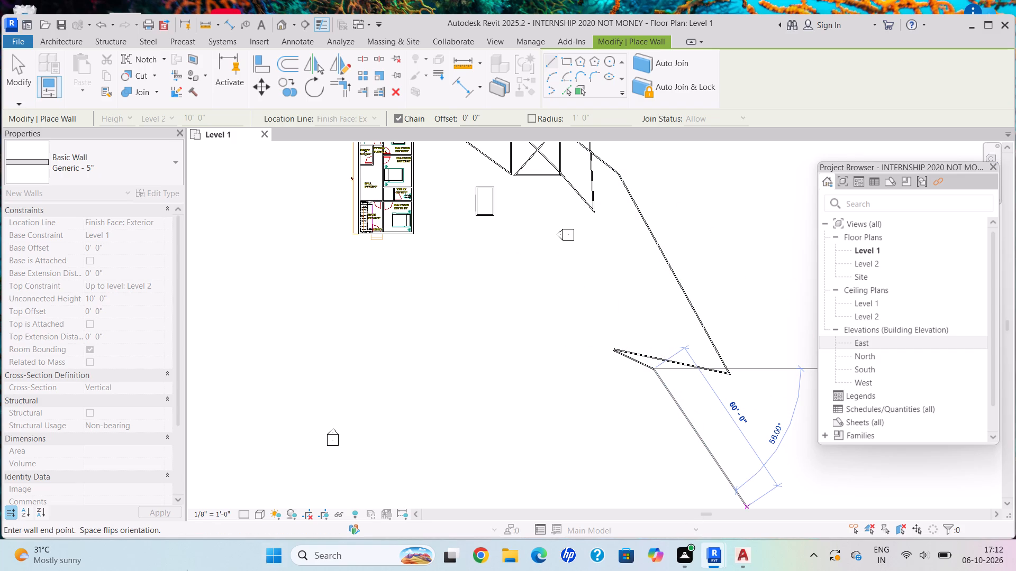
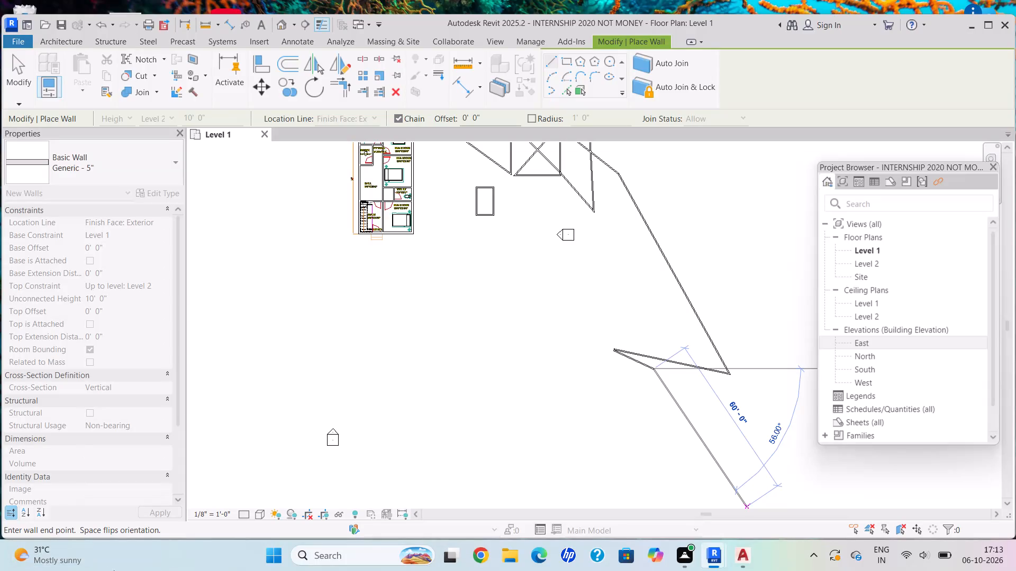
# Continue the Generic - 5" wall chain with a long diagonal wall running west-northwest, ending in the empty area southwest of the plan.
pyautogui.click(219, 255)
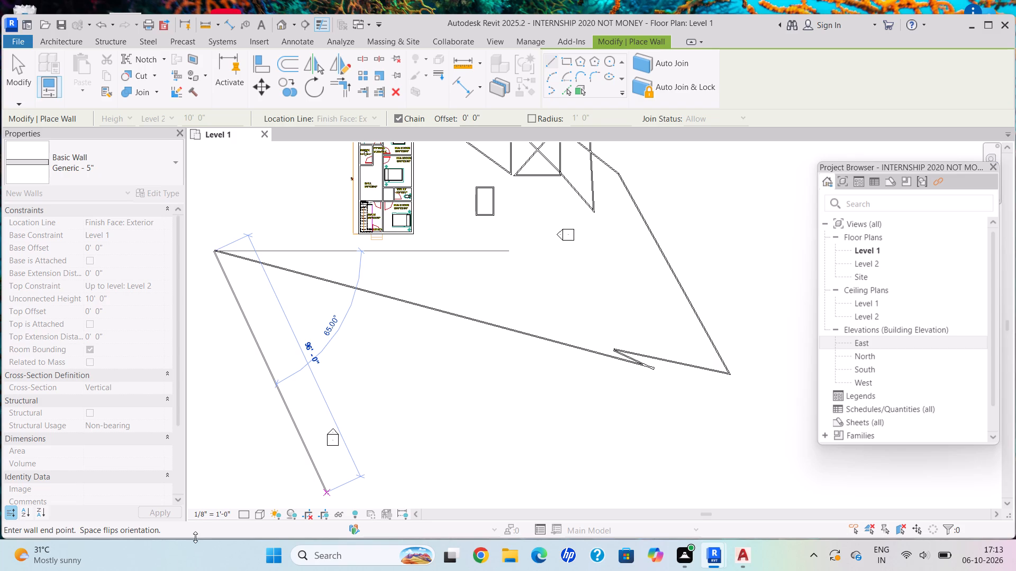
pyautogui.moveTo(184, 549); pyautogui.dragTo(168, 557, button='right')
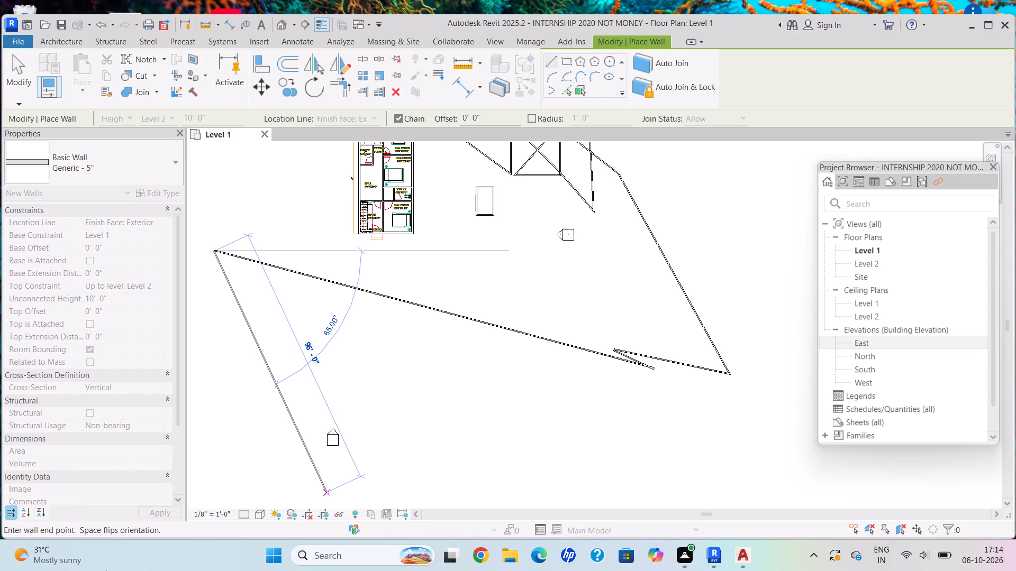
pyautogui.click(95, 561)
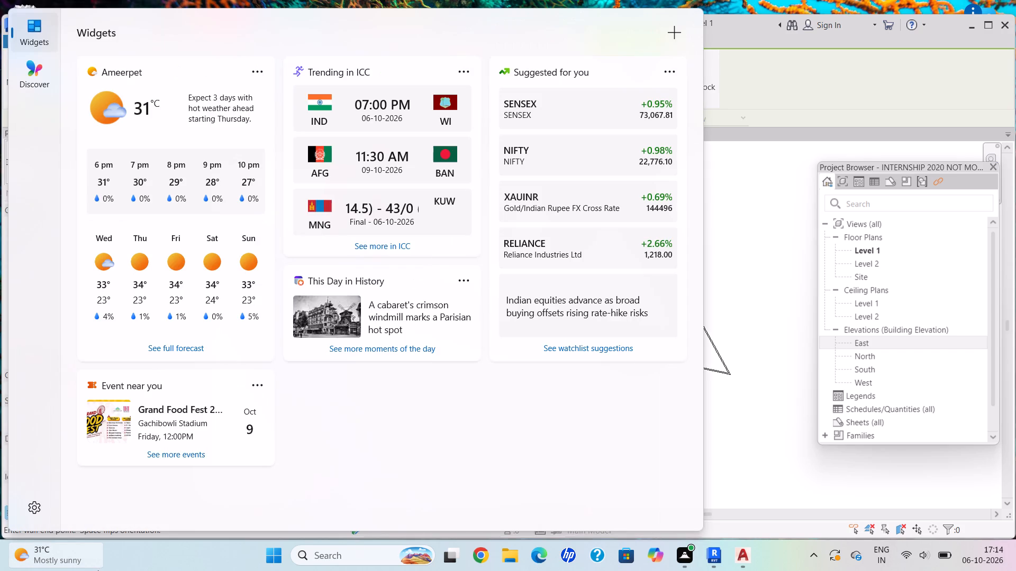
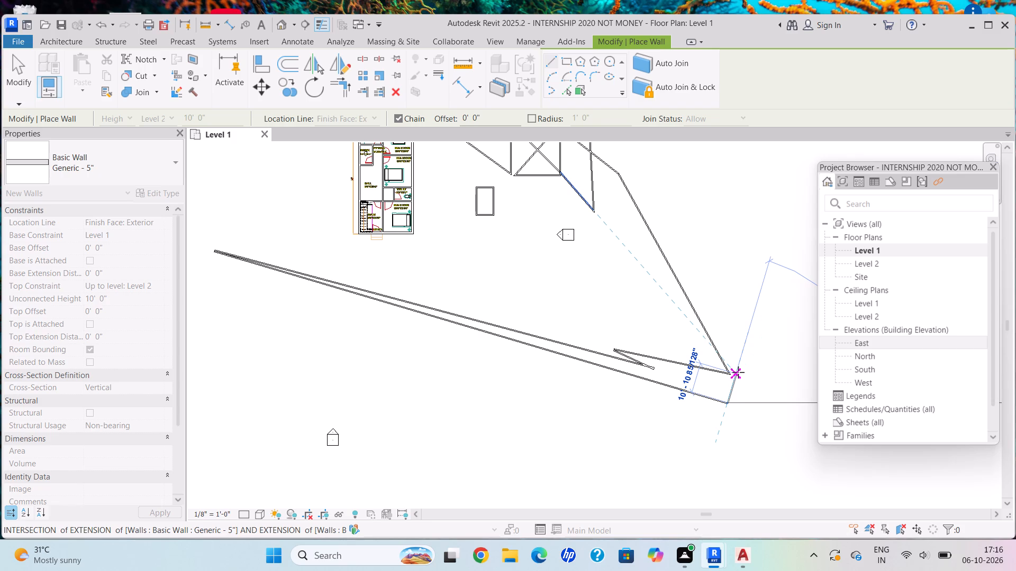
# Continue the Generic - 5" wall chain with a short wall about 11' long running north-northeast to the nearby diagonal walls' corner.
pyautogui.click(738, 372)
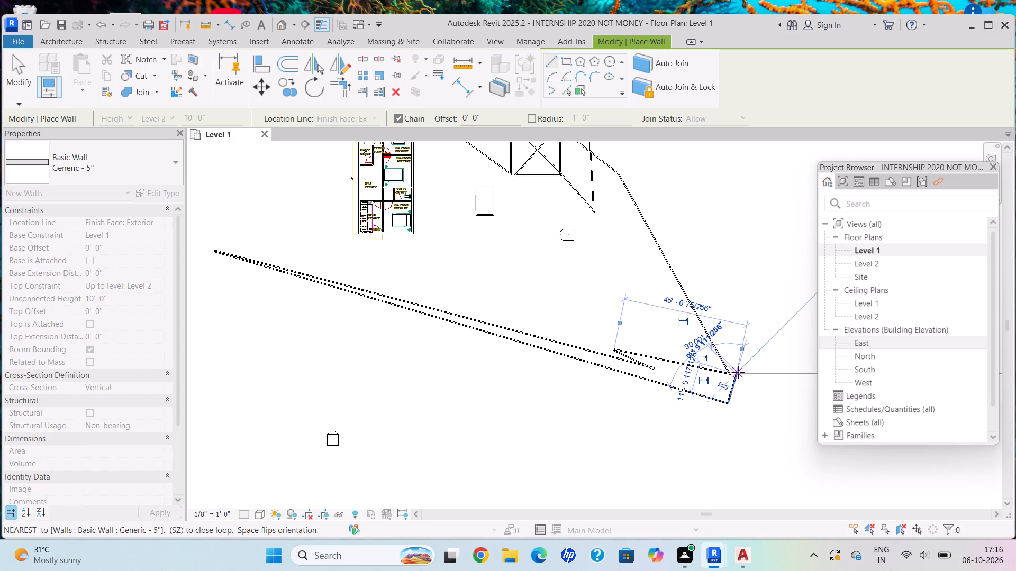
pyautogui.click(738, 372)
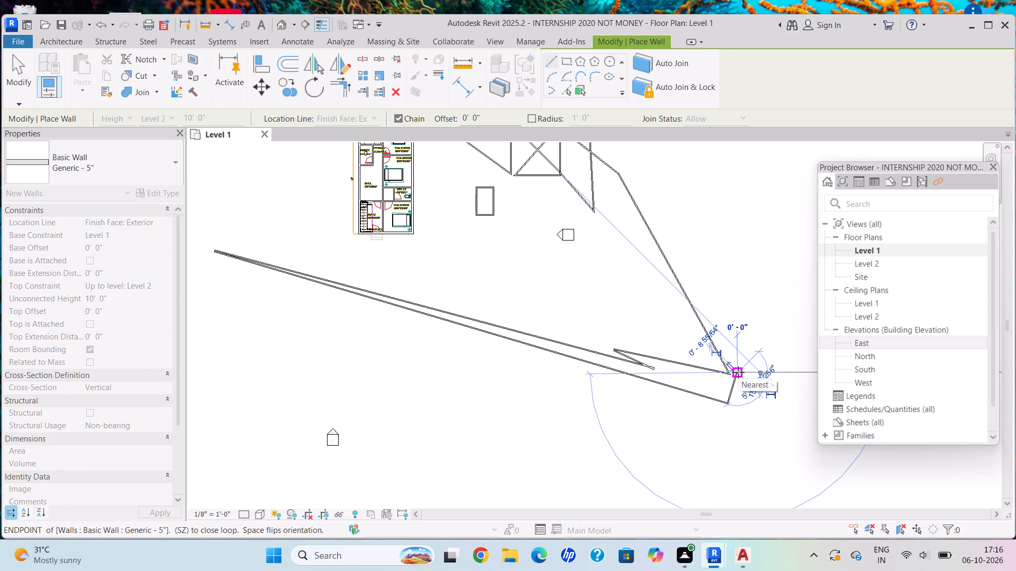
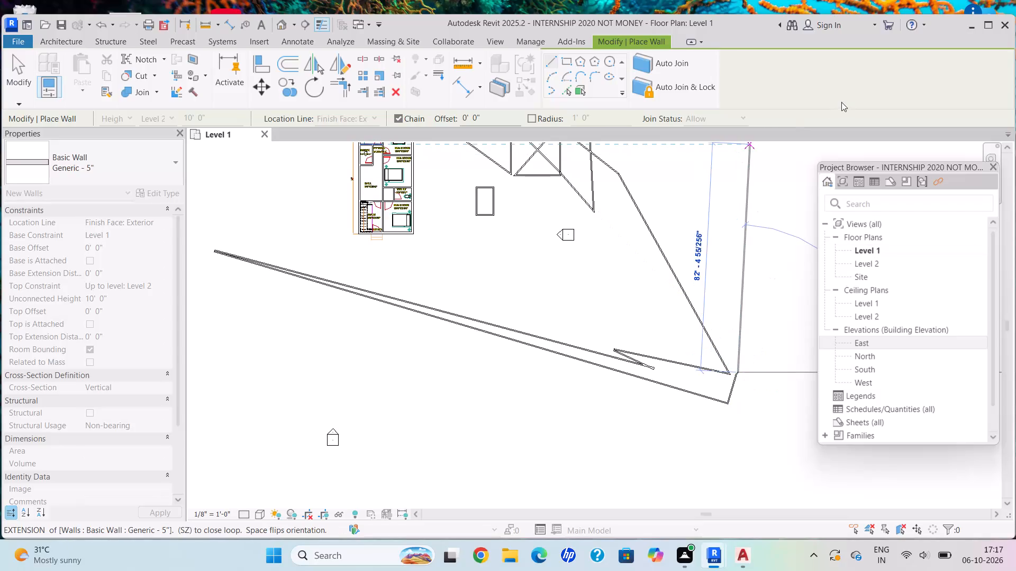
# Continue the Generic - 5" wall chain with a wall about 42' long running northwest to meet the long diagonal wall.
pyautogui.click(676, 279)
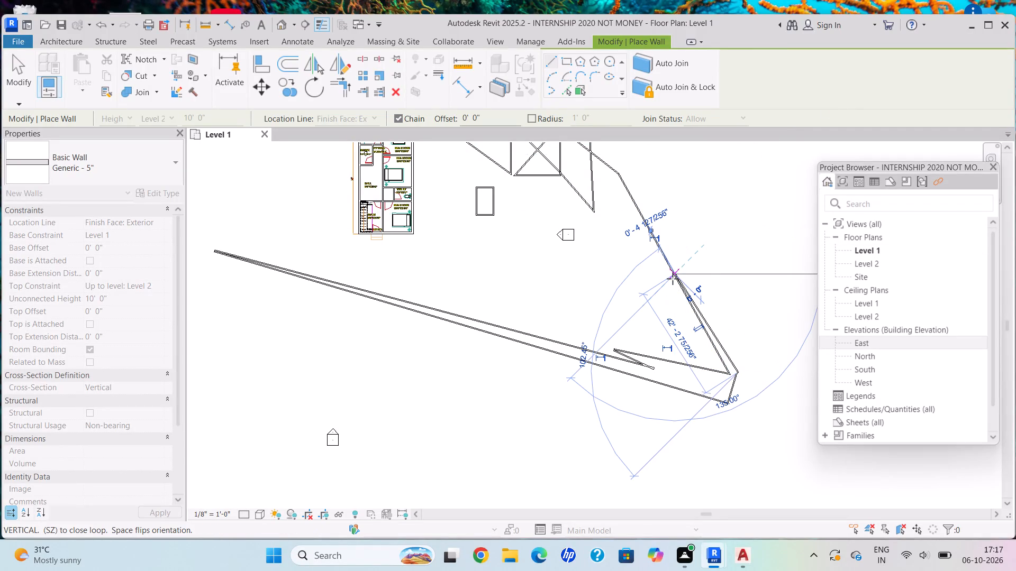
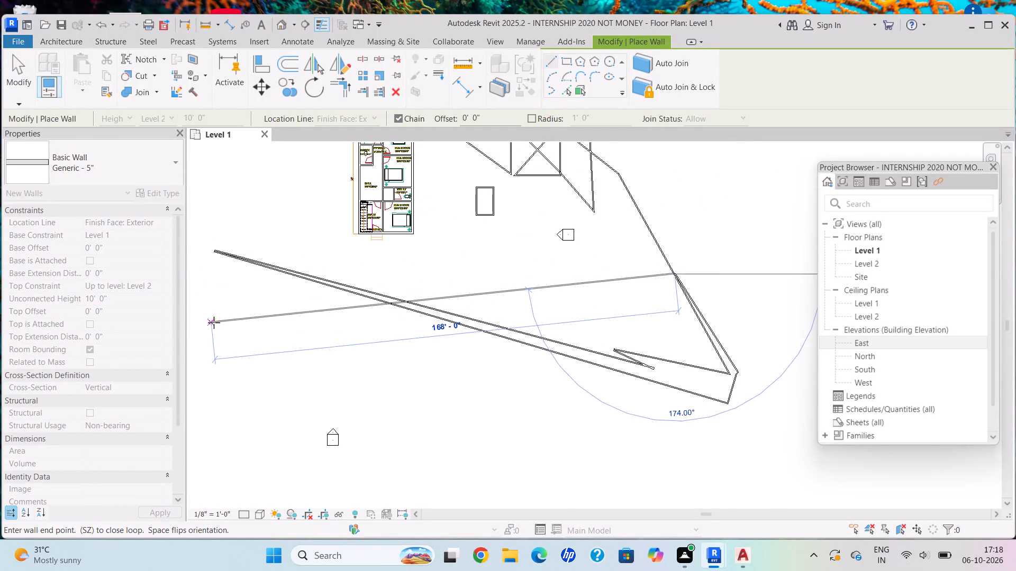
# Continue the Generic - 5" wall chain with a long wall running southwest below the plan, doubling back northeast past the crossing diagonal walls.
pyautogui.click(254, 408)
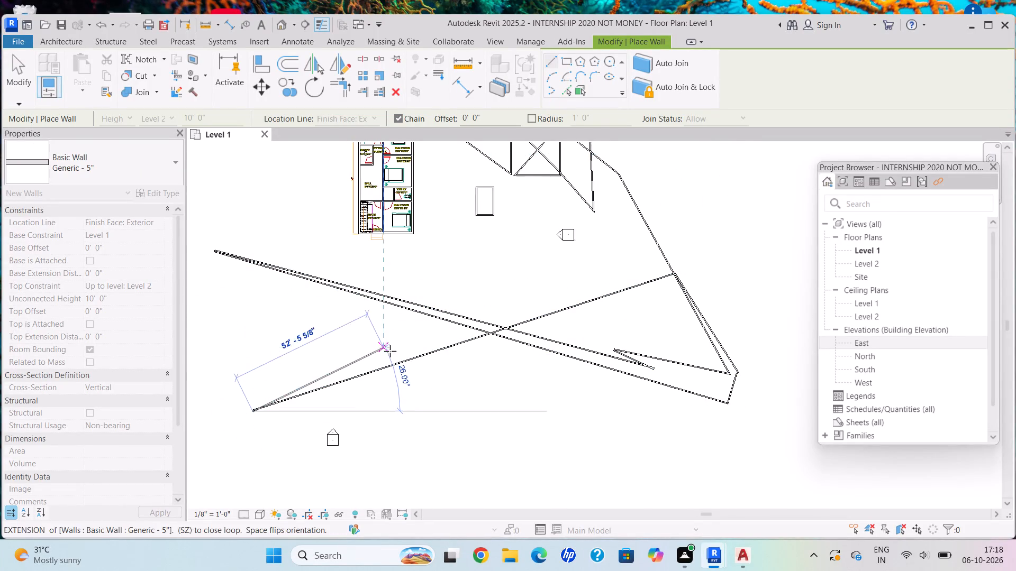
pyautogui.click(535, 306)
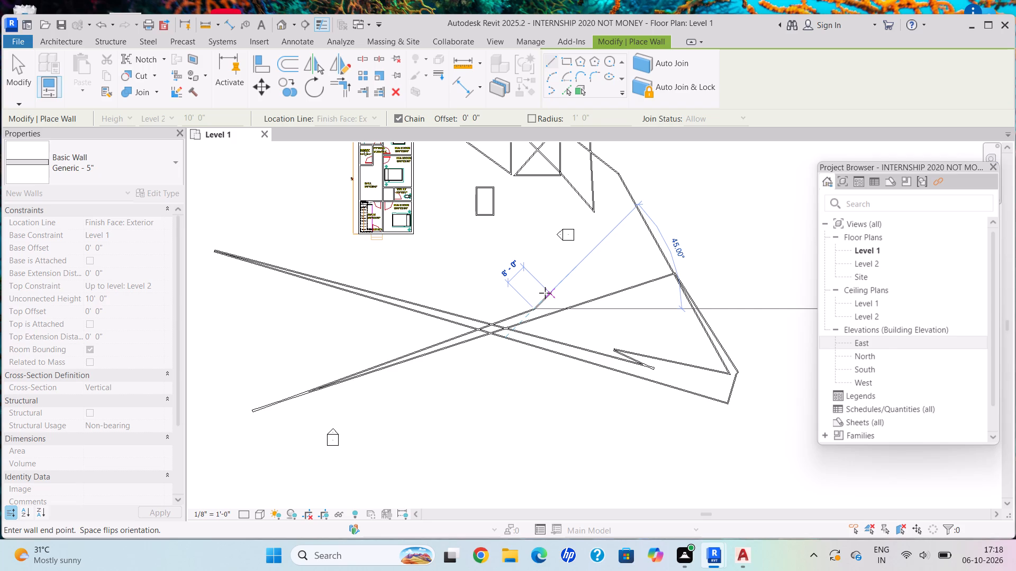
# Extend the wall chain with a wall about 131' long running north through the crossed square to the empty area above it.
pyautogui.scroll(-1, 389, 168)
pyautogui.scroll(-2, 446, 345)
pyautogui.moveTo(447, 383); pyautogui.dragTo(497, 509, button='middle')
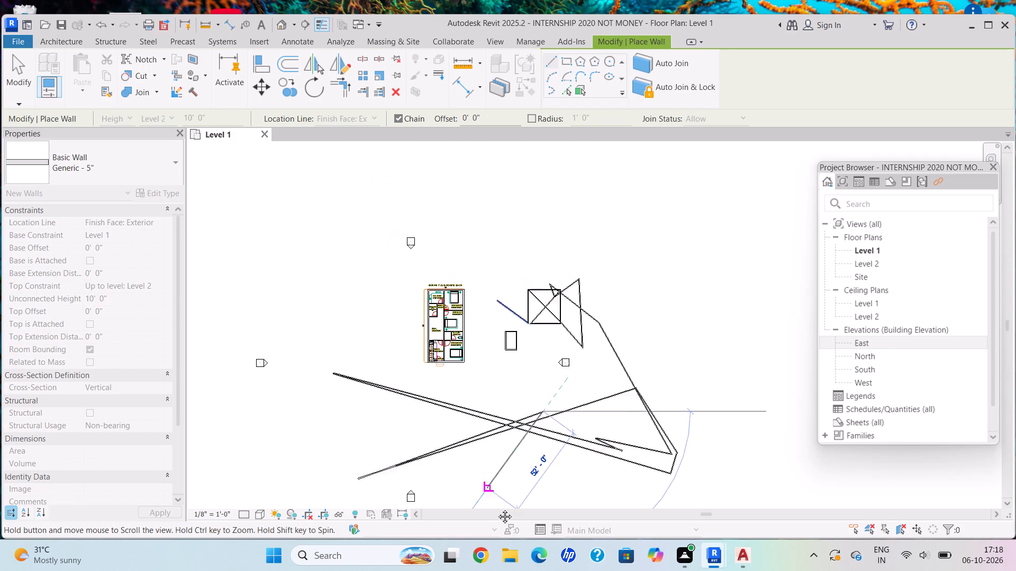
pyautogui.moveTo(497, 509); pyautogui.dragTo(495, 508, button='middle')
pyautogui.scroll(1, 398, 329)
pyautogui.scroll(-1, 402, 330)
pyautogui.scroll(1, 403, 330)
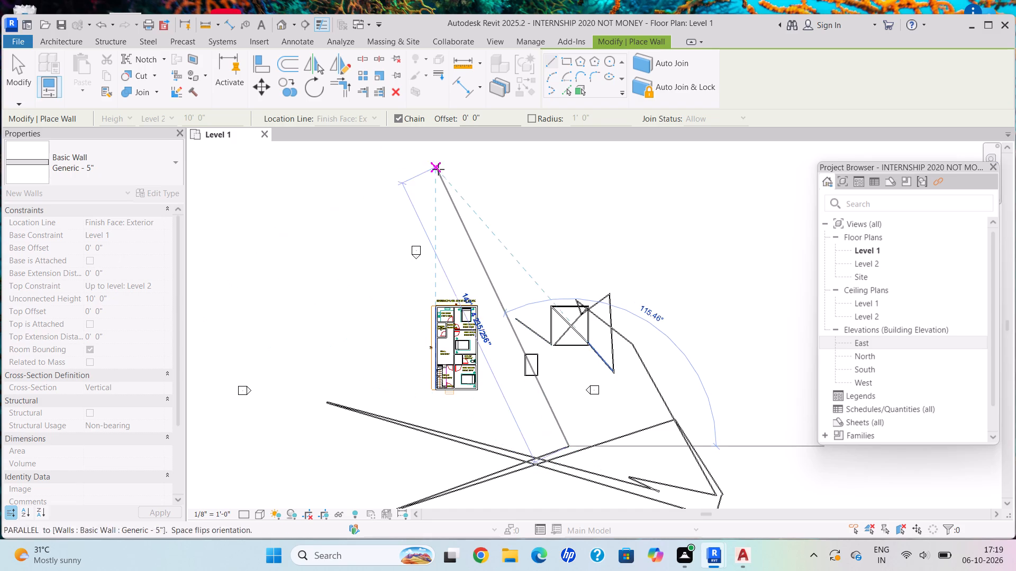
pyautogui.click(537, 177)
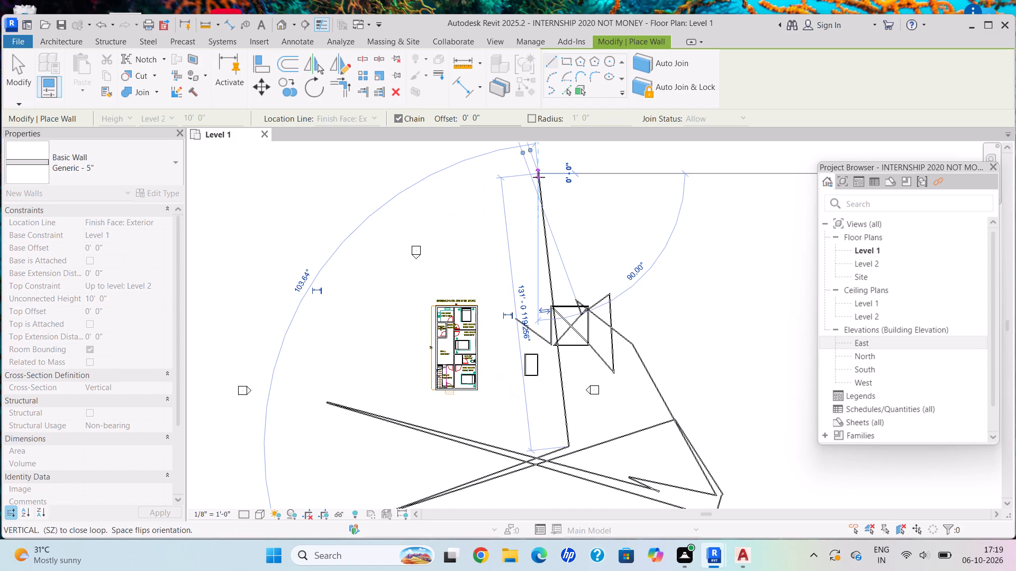
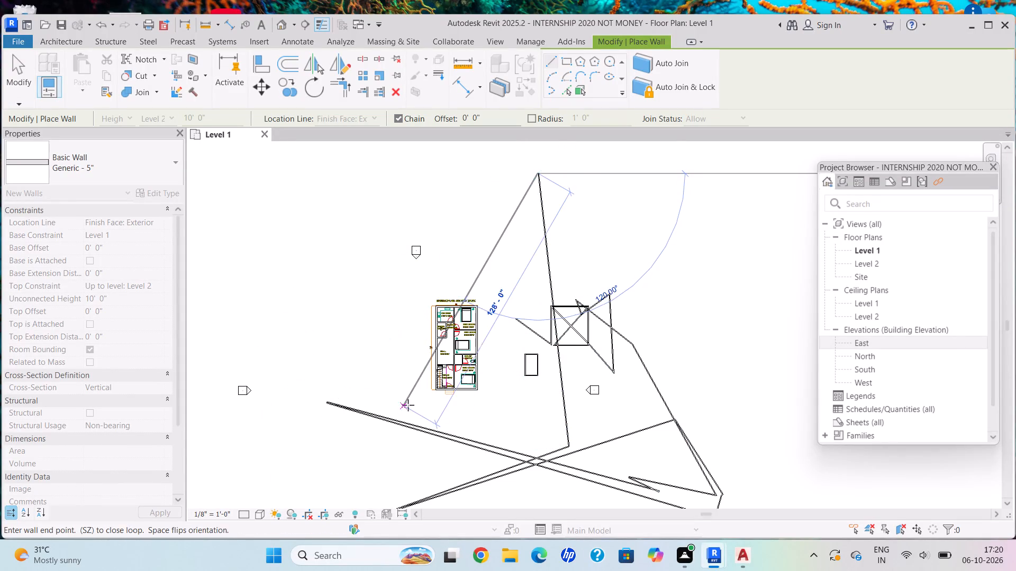
# Extend the wall chain diagonally southeast past the crossed square, straight north, and about 32' east in the area northeast of the square.
pyautogui.click(655, 334)
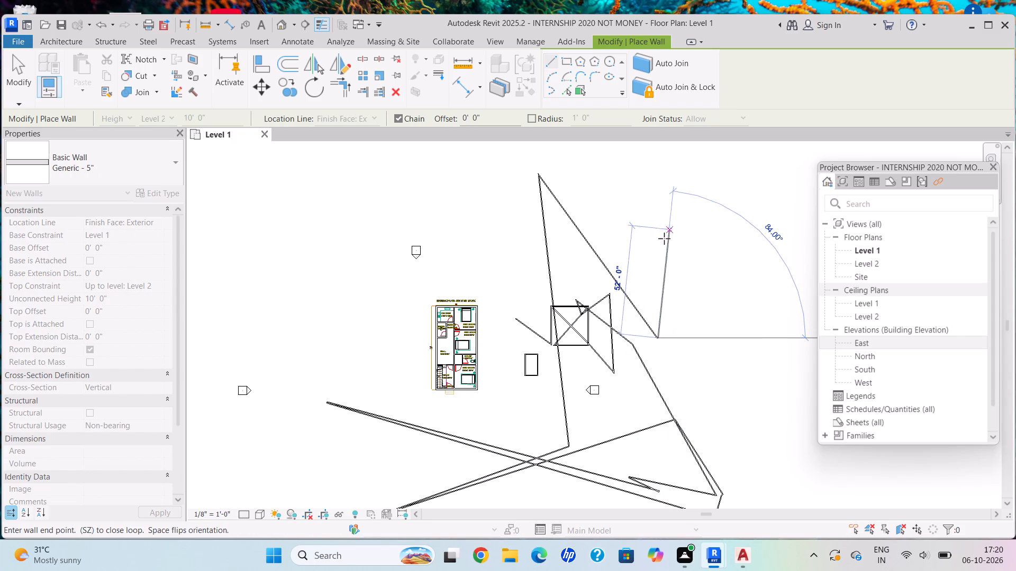
pyautogui.click(659, 246)
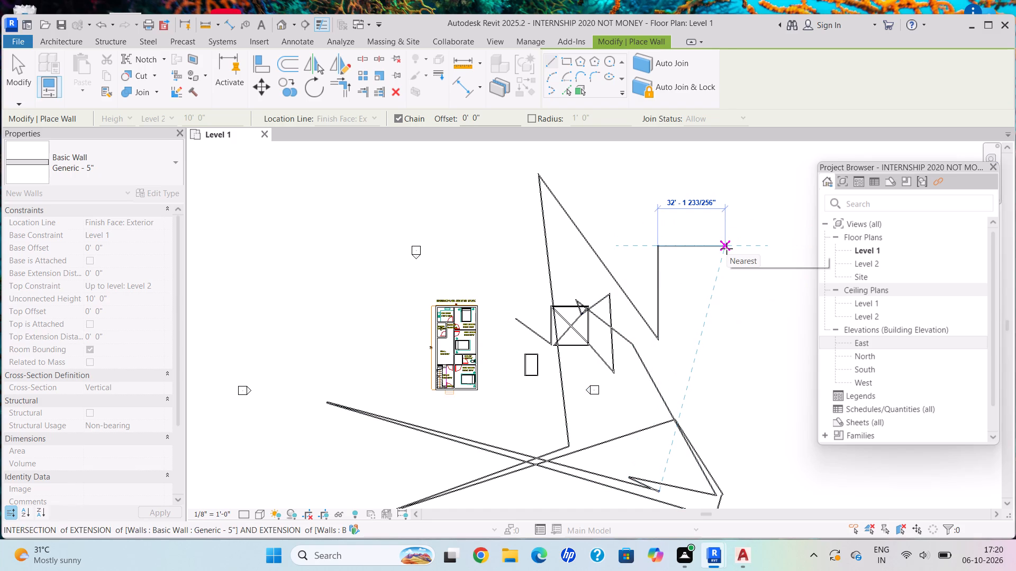
pyautogui.click(727, 248)
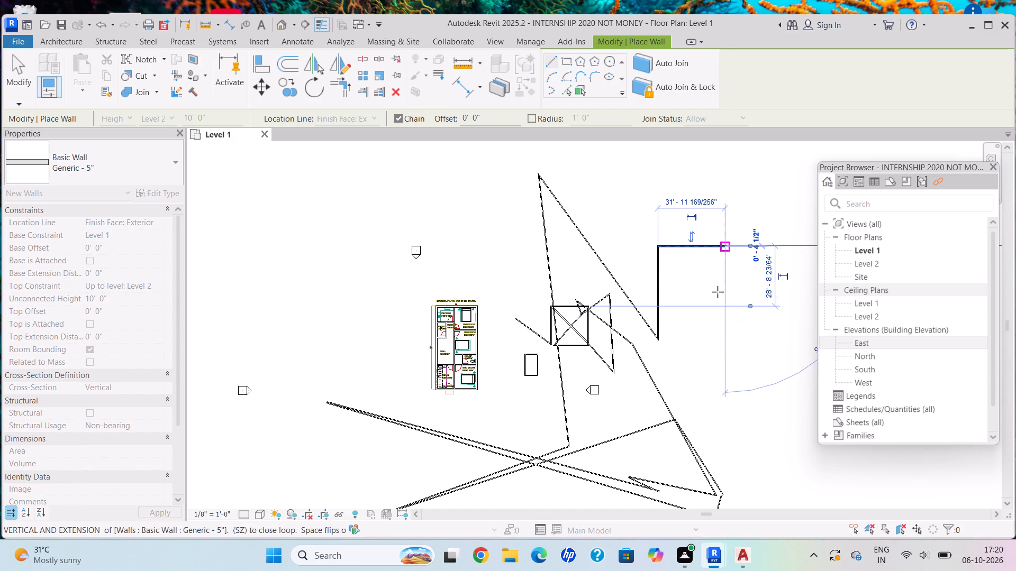
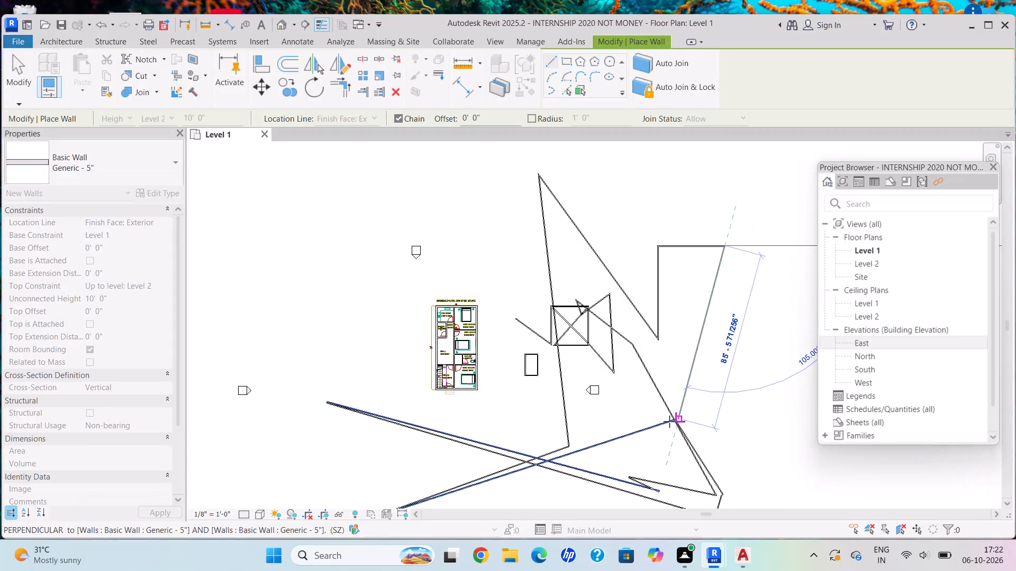
# Extend the wall chain about 85' 5" south-southwest from its northeast corner to the junction of the existing diagonal walls southeast of the crossed square.
pyautogui.click(668, 421)
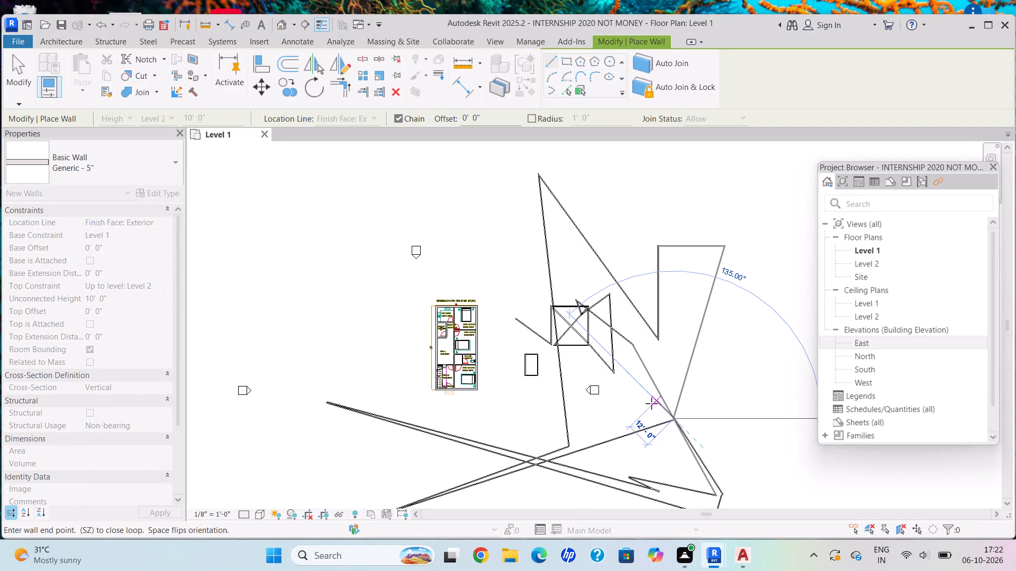
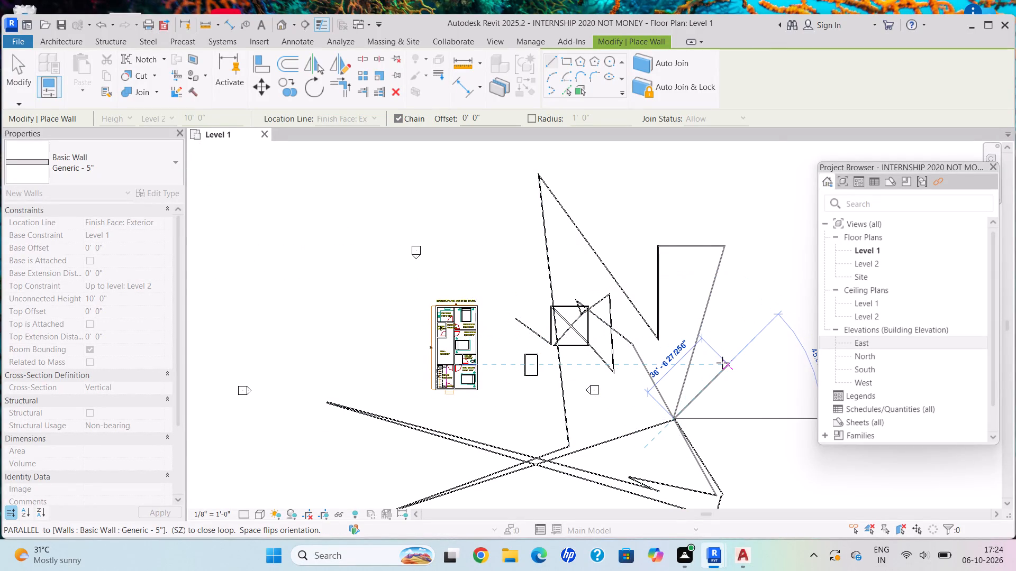
# Extend the wall chain about 36' 6" northeast at 45 degrees from the junction of the diagonal walls southeast of the crossed square.
pyautogui.click(722, 363)
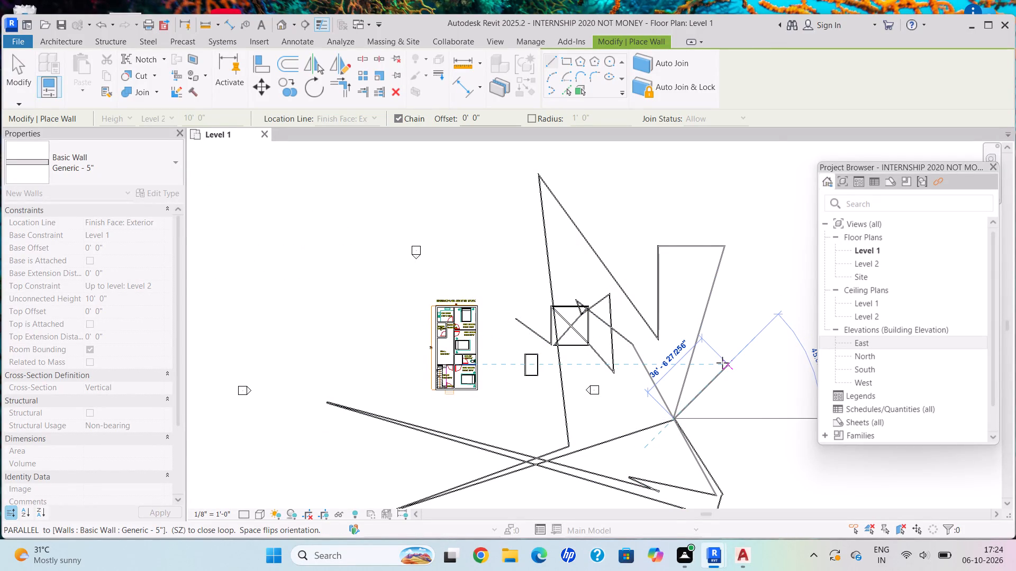
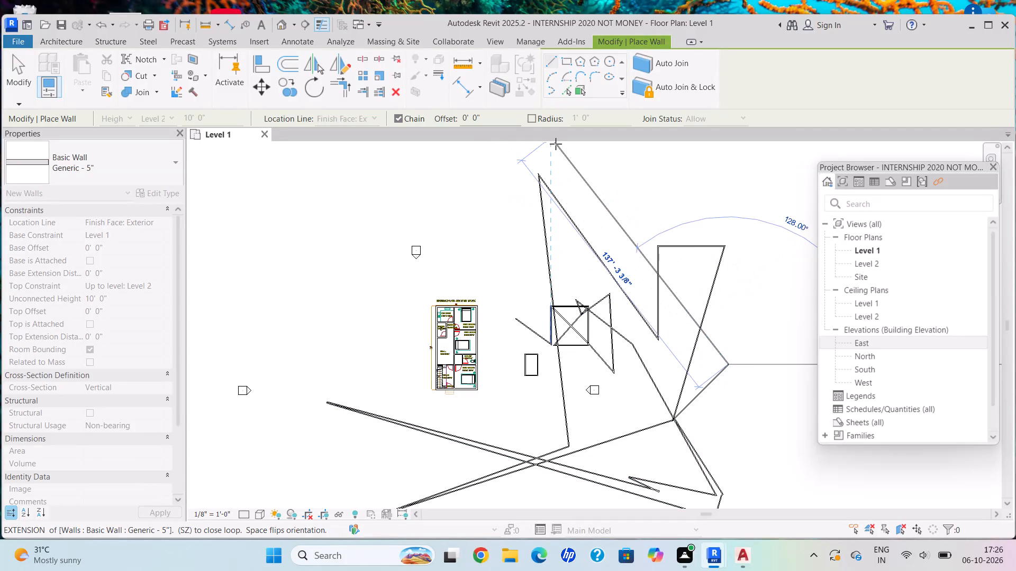
# Extend the wall chain into a four-sided outline northeast of the plan, with a 184' horizontal north wall and a south wall about 195' 7" long.
pyautogui.scroll(-2, 791, 400)
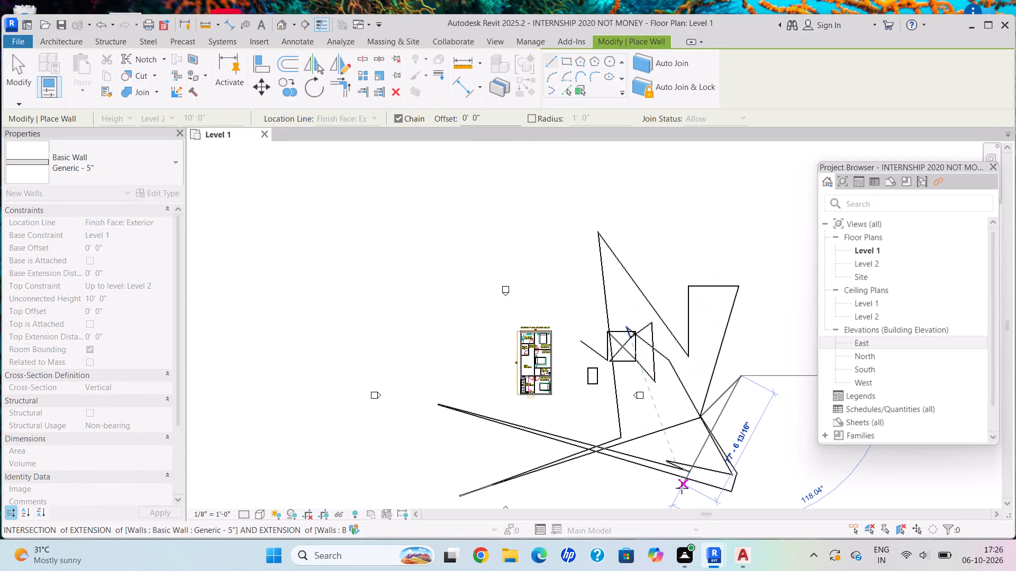
pyautogui.moveTo(732, 428); pyautogui.dragTo(708, 432, button='middle')
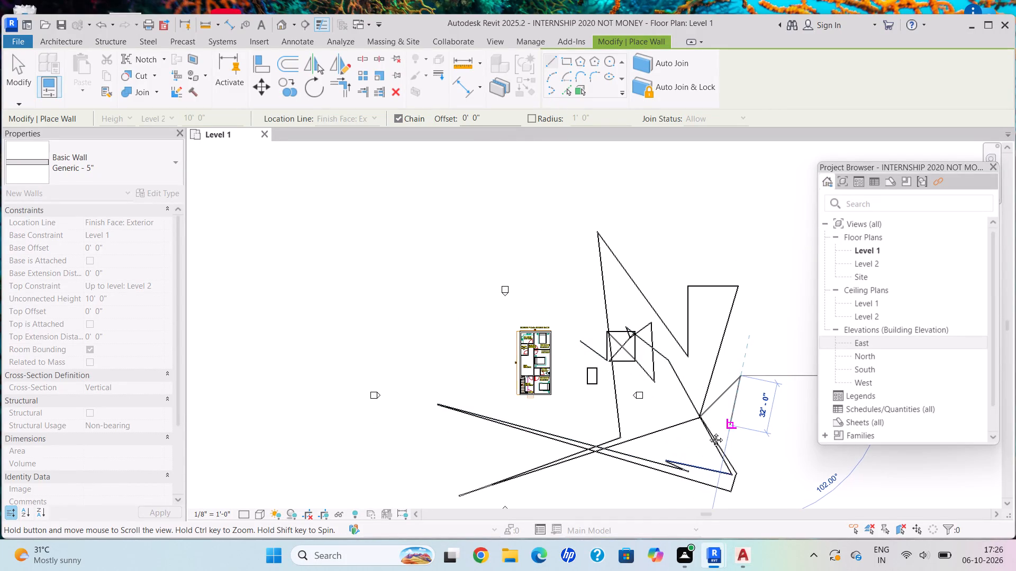
pyautogui.moveTo(708, 432); pyautogui.dragTo(288, 526, button='middle')
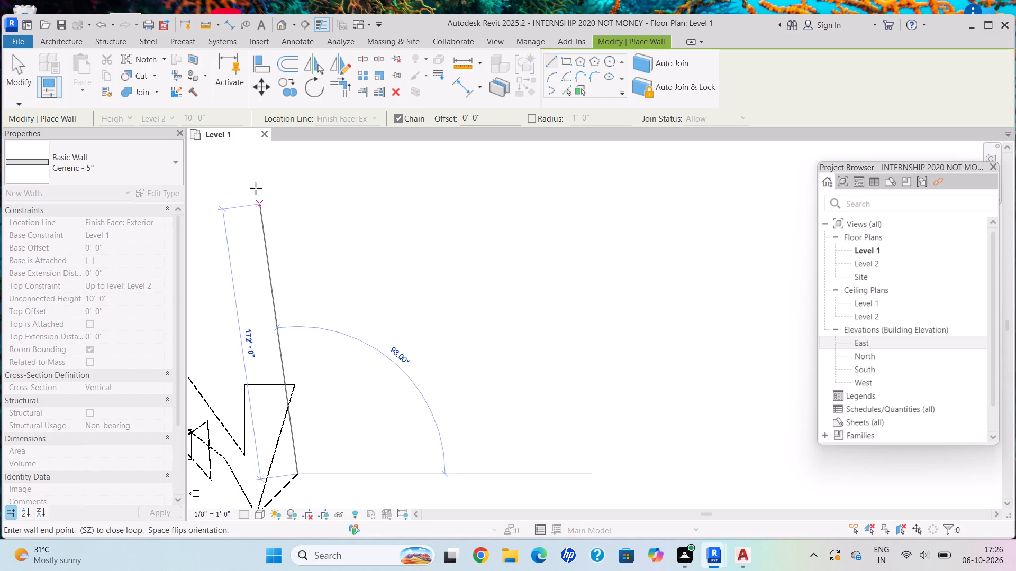
pyautogui.scroll(1, 355, 196)
pyautogui.scroll(-1, 355, 196)
pyautogui.scroll(1, 355, 196)
pyautogui.moveTo(361, 196); pyautogui.dragTo(371, 196)
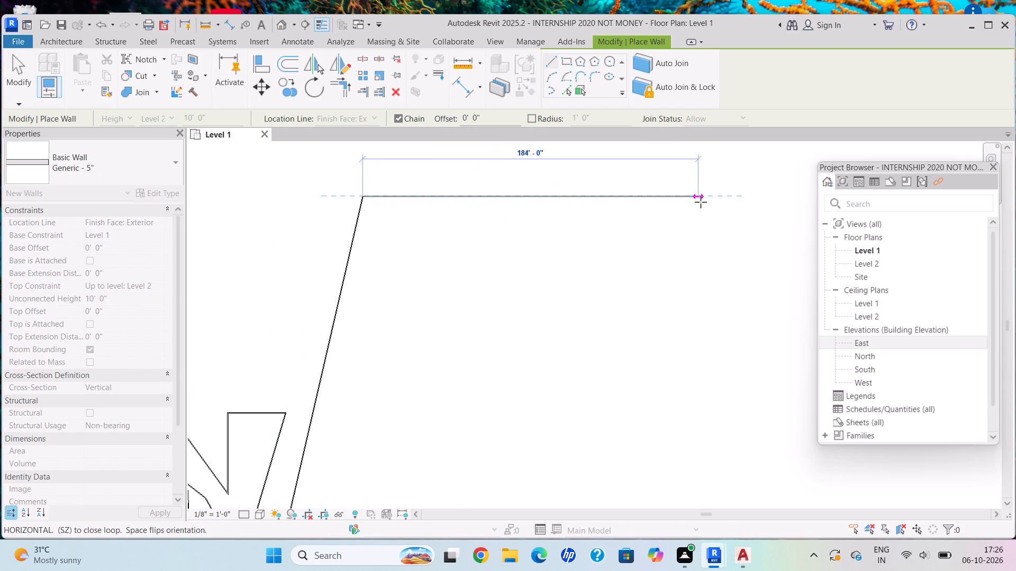
pyautogui.click(701, 202)
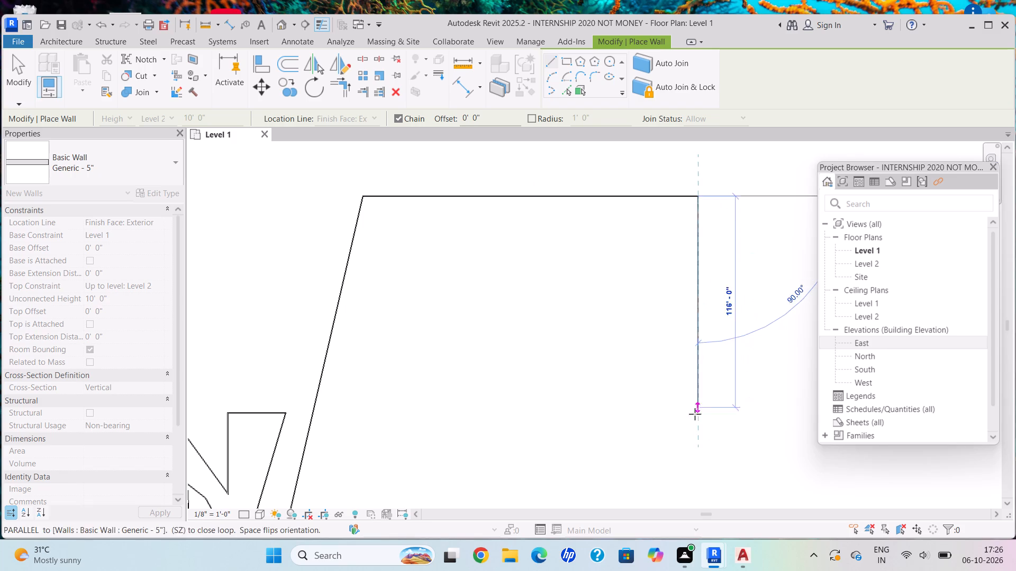
pyautogui.click(671, 429)
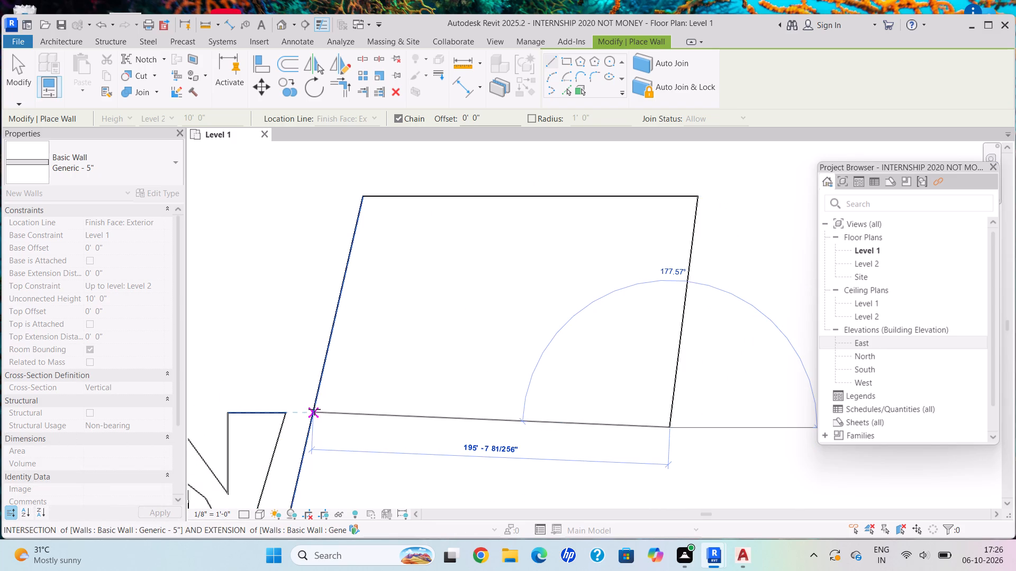
pyautogui.moveTo(308, 407); pyautogui.dragTo(313, 407)
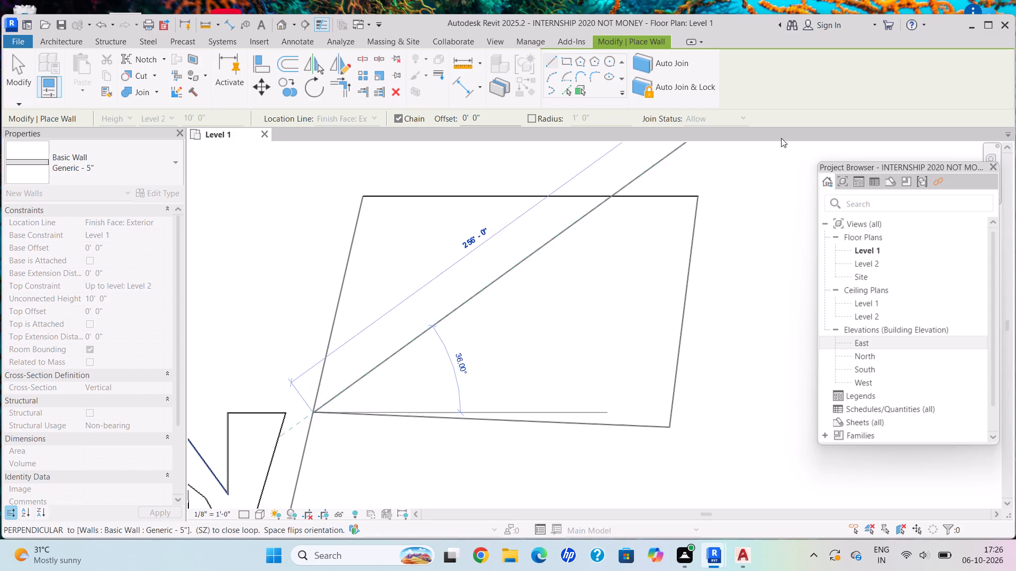
# Add a diagonal wall about 241' 2" long at 29 degrees from the outline's southwest corner to its northeast corner.
pyautogui.click(693, 200)
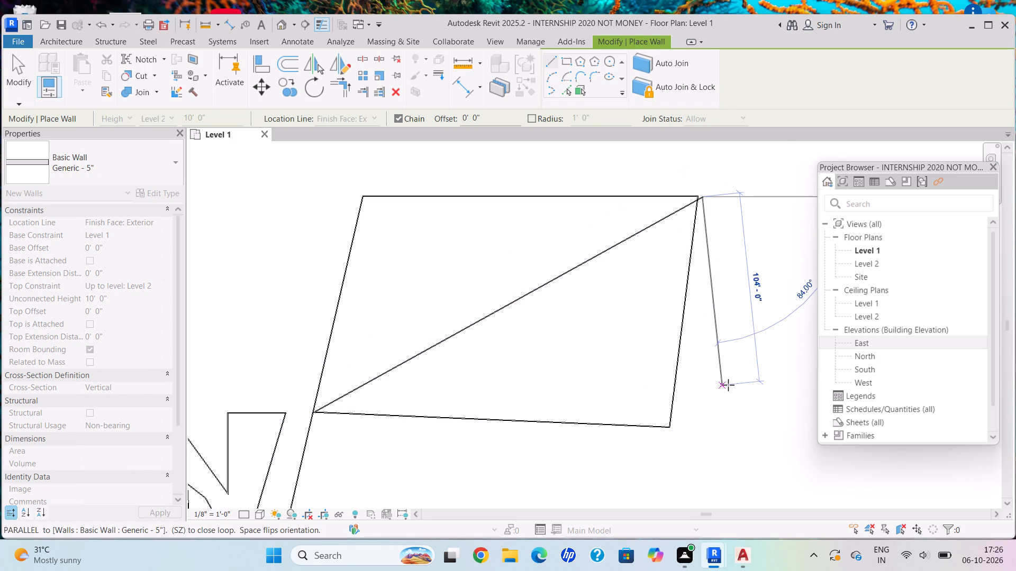
# Draw a triangular spur east of the outline, running southeast from the northeast corner and returning about 94' at 135 degrees to the southeast corner.
pyautogui.scroll(-6, 736, 363)
pyautogui.scroll(1, 737, 370)
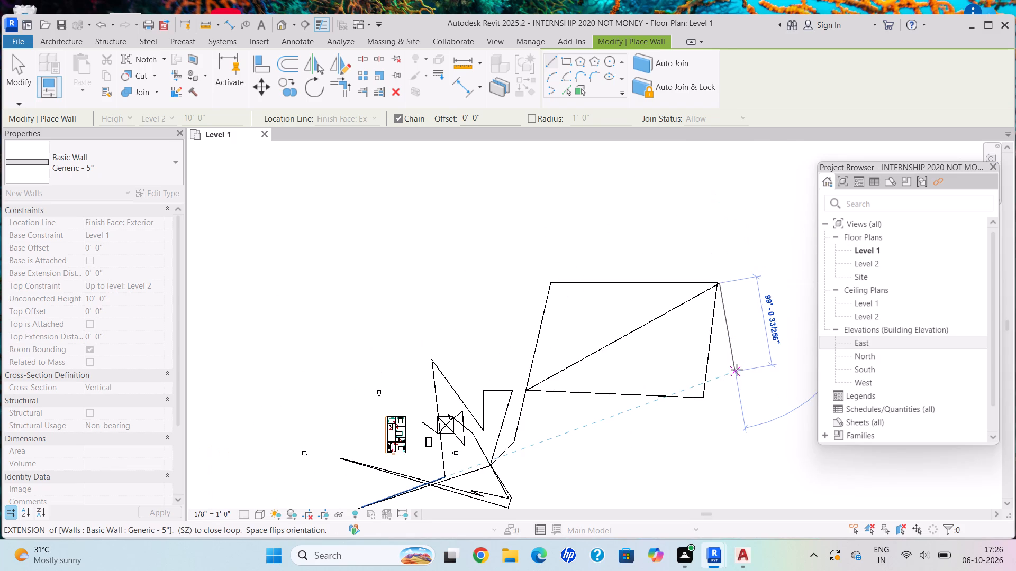
pyautogui.moveTo(736, 370); pyautogui.dragTo(674, 353, button='middle')
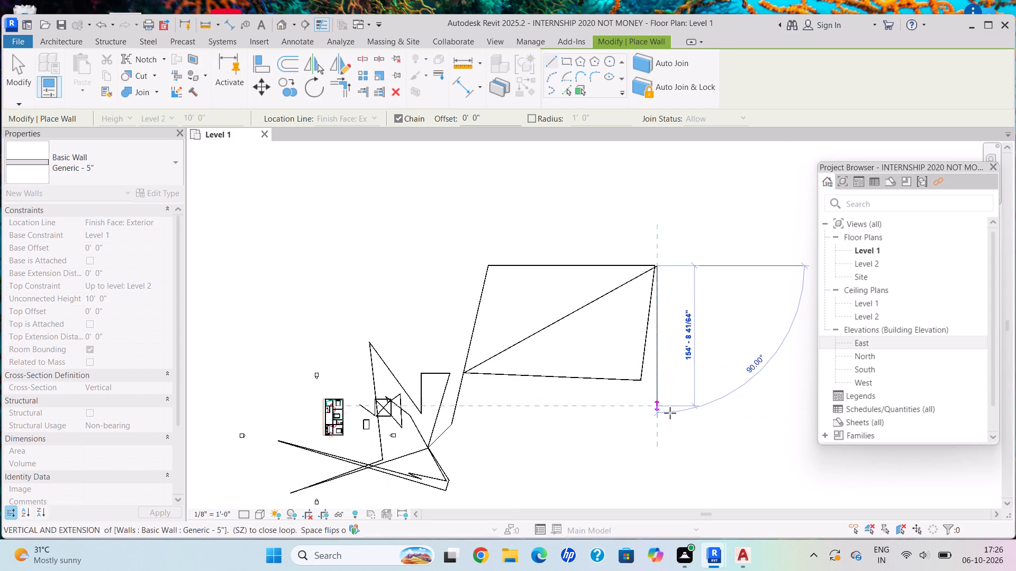
pyautogui.click(700, 443)
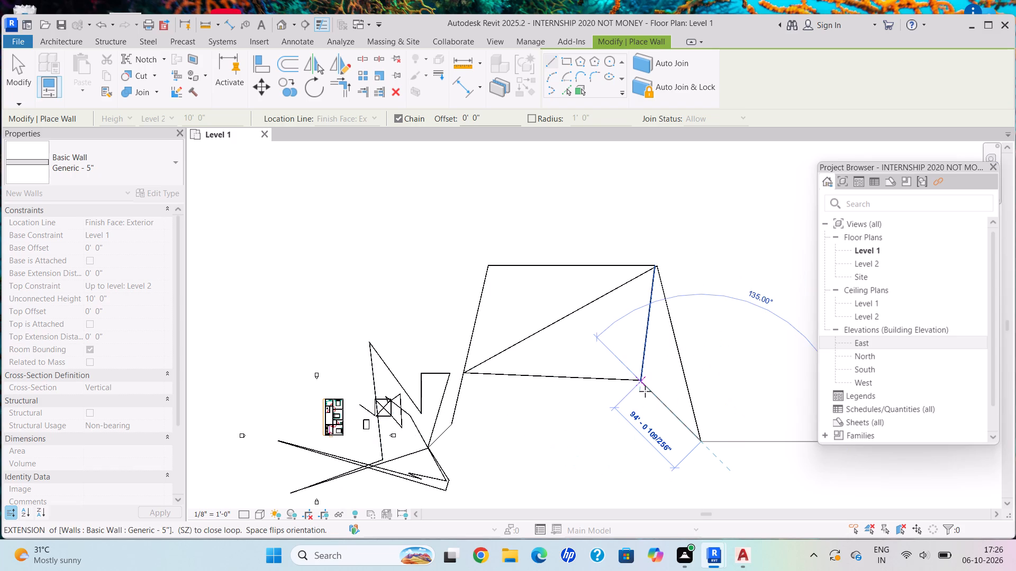
pyautogui.moveTo(645, 391); pyautogui.dragTo(657, 392)
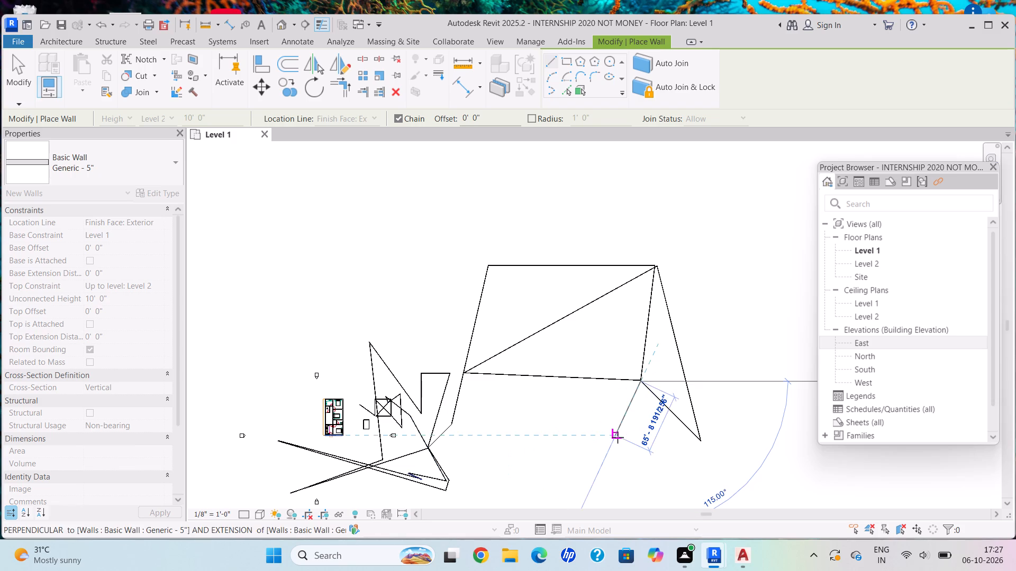
# Continue the chain from the outline's southeast corner with a long, slightly sloping wall west to the slanted wall east of the crossed square.
pyautogui.scroll(-1, 608, 431)
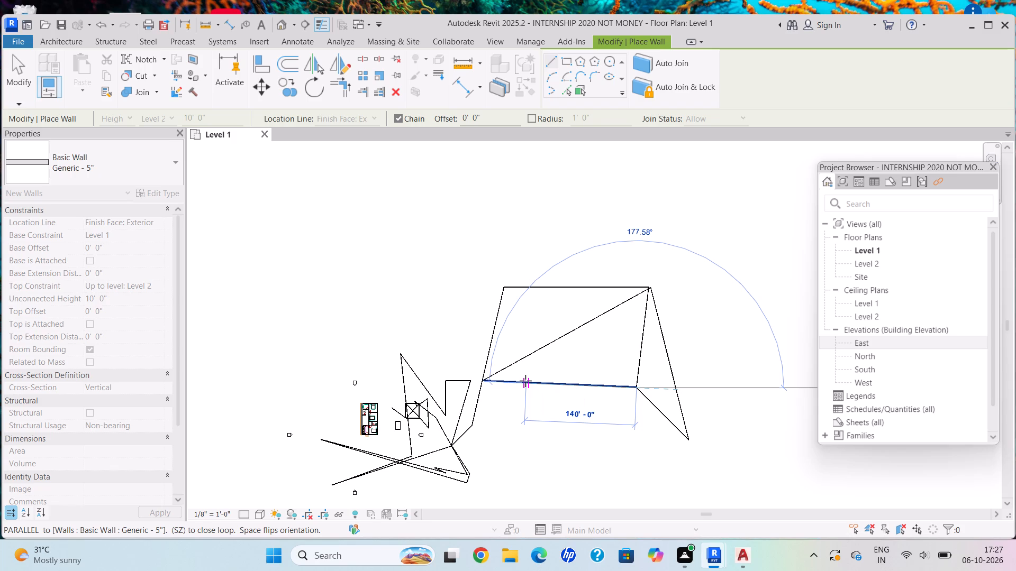
pyautogui.click(462, 402)
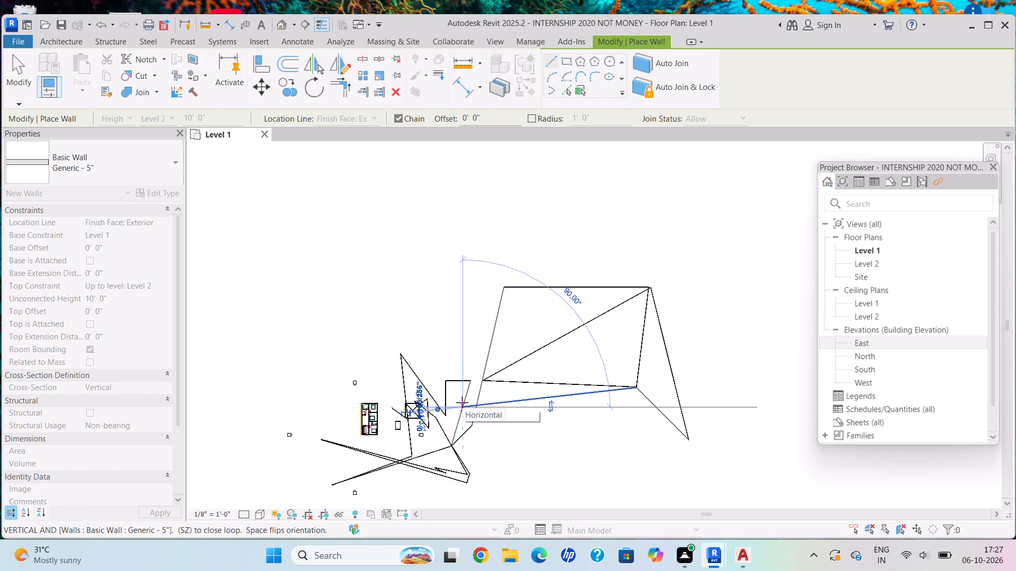
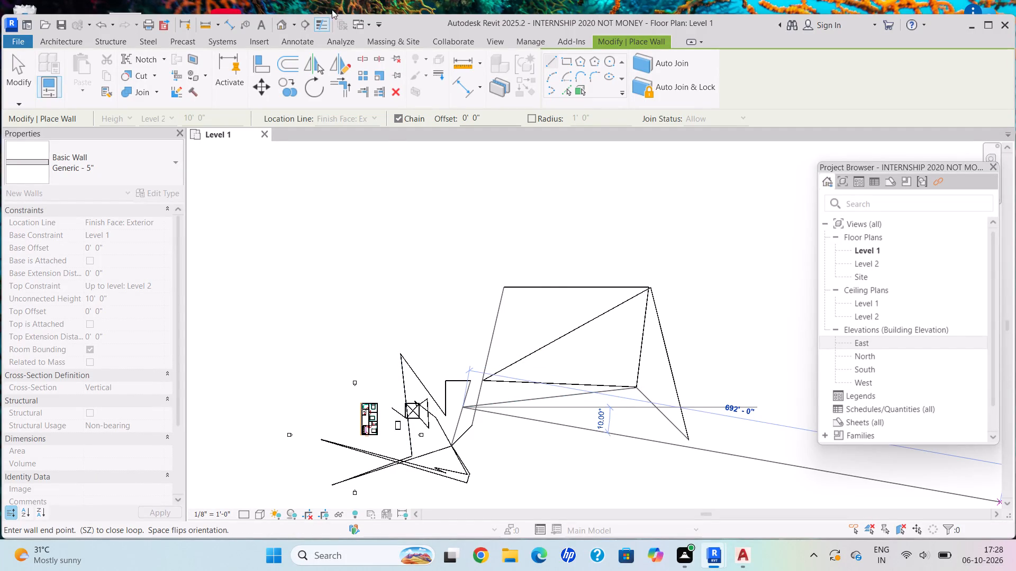
# Extend the chain northwest from the slanted wall into a five-wall zigzag north of the crossed square, including a horizontal wall about 108' 7" long.
pyautogui.click(387, 309)
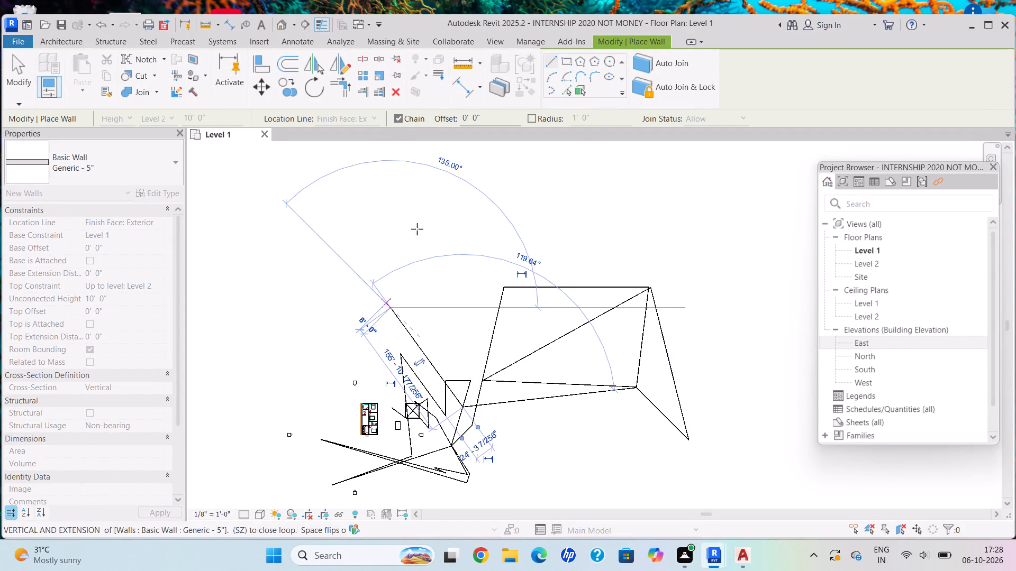
pyautogui.click(517, 229)
pyautogui.click(431, 226)
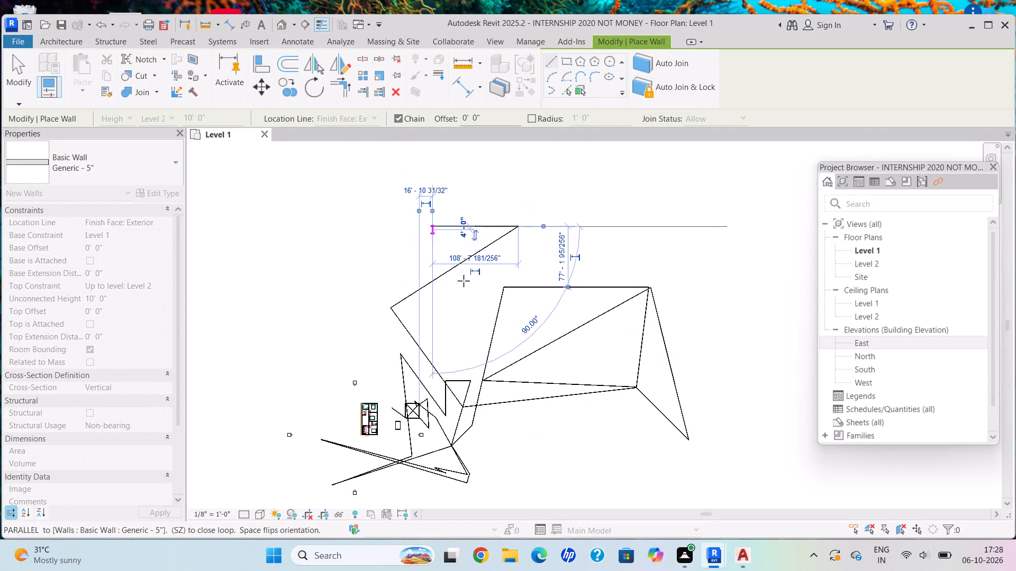
pyautogui.click(478, 303)
pyautogui.click(406, 257)
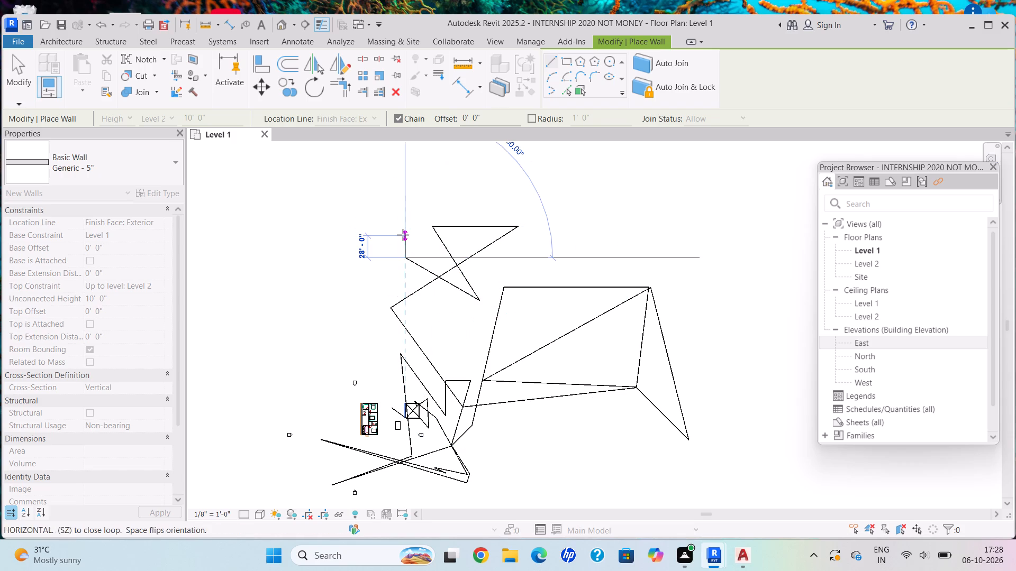
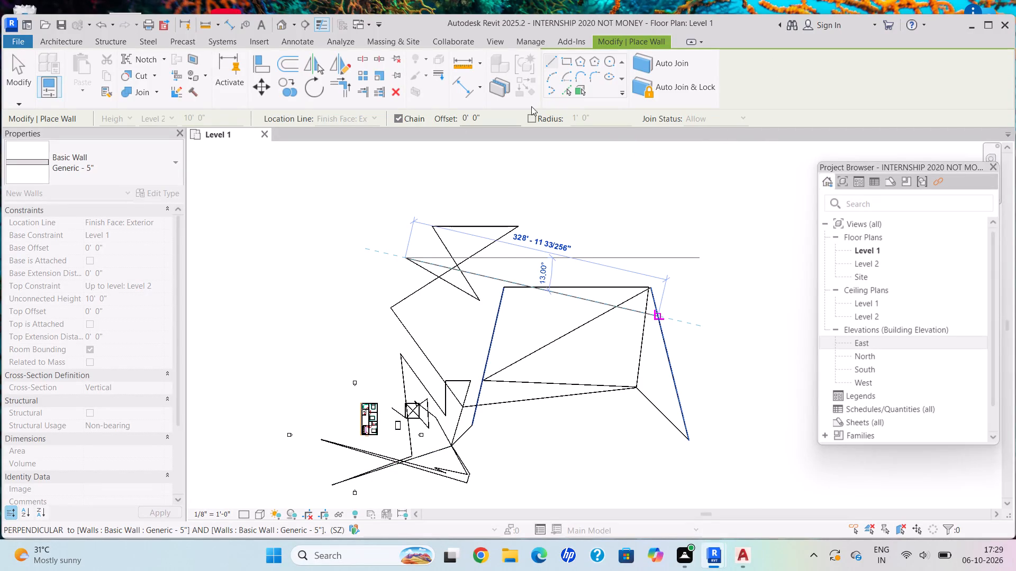
# Extend the wall chain east from the zigzag's west corner with a slightly sloping wall about 304' 9" long, above the large quadrilateral.
pyautogui.click(505, 121)
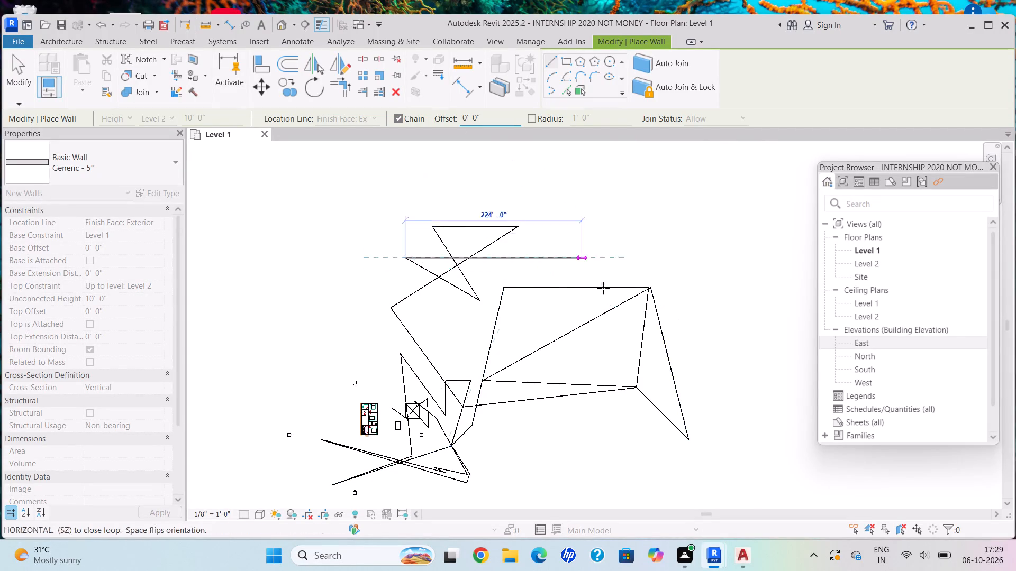
pyautogui.click(645, 275)
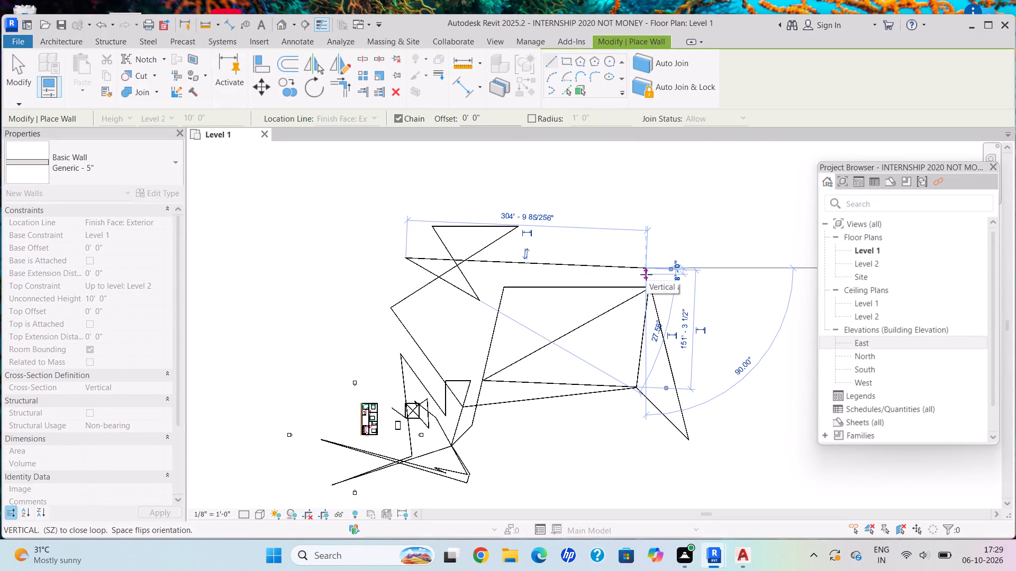
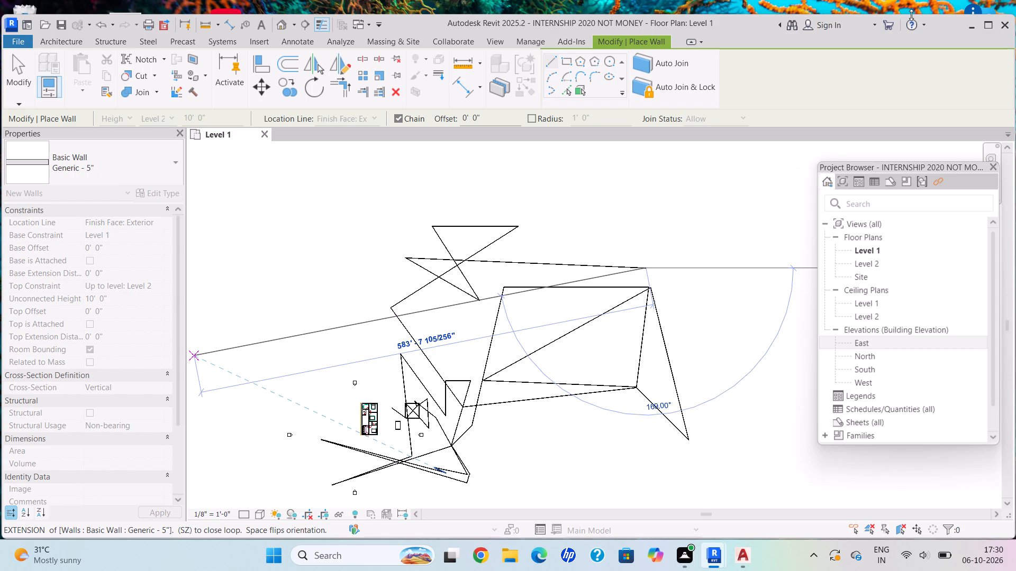
# Extend the wall chain to the quadrilateral's lower side, northwest, southwest beside the house plan, northwest again, and southeast to just below the house plan.
pyautogui.click(541, 387)
pyautogui.click(347, 263)
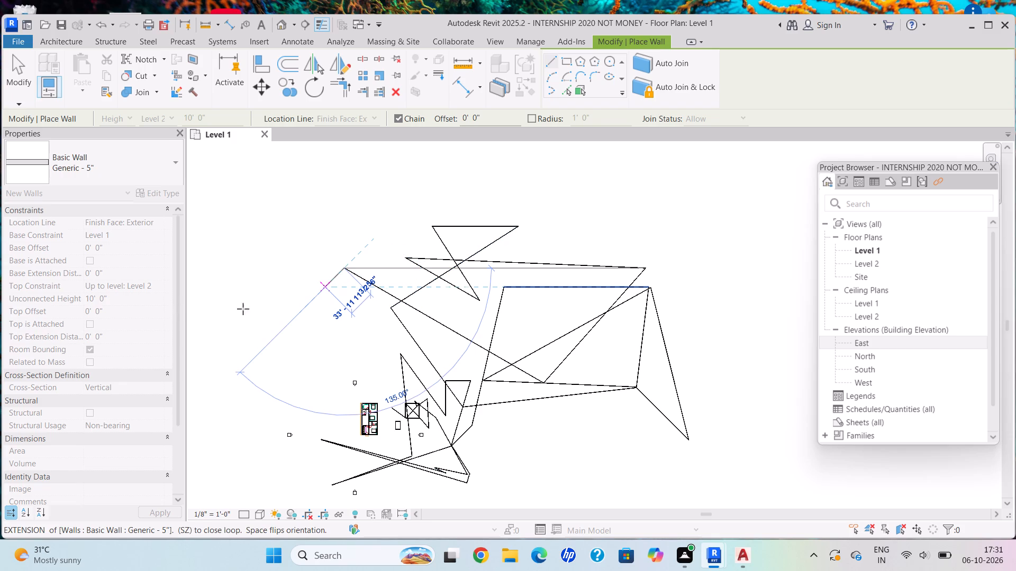
pyautogui.moveTo(296, 399); pyautogui.dragTo(297, 404)
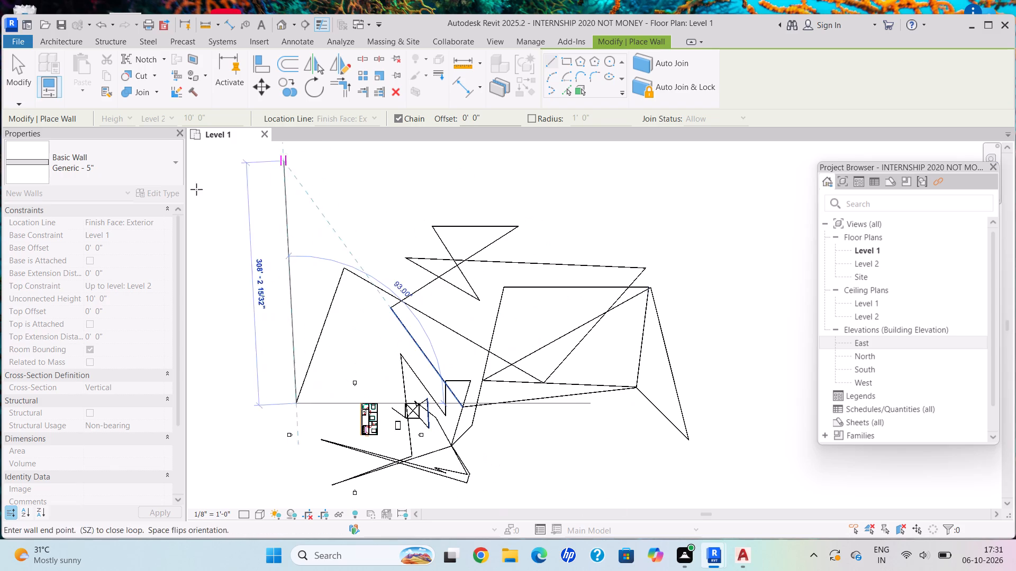
pyautogui.click(240, 226)
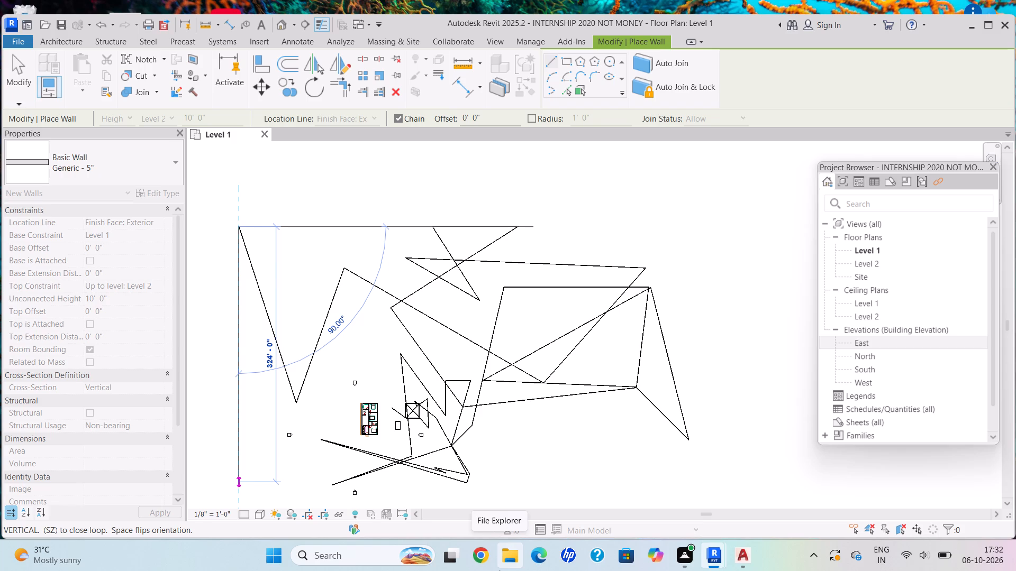
pyautogui.click(380, 476)
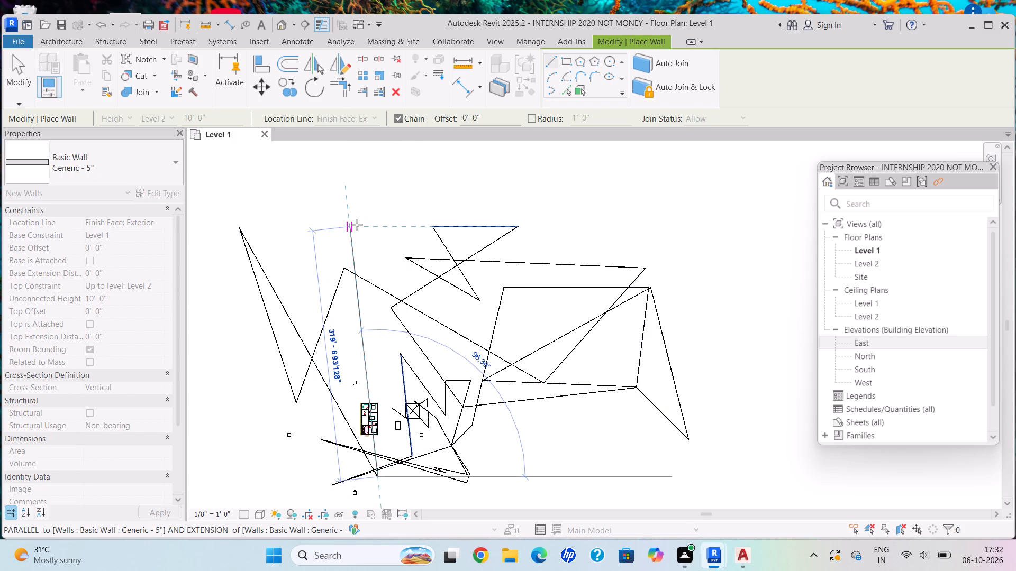
# Extend the wall chain north across the house plan, east to the upper far corner, southwest, northeast, and back to the far northwest.
pyautogui.click(357, 225)
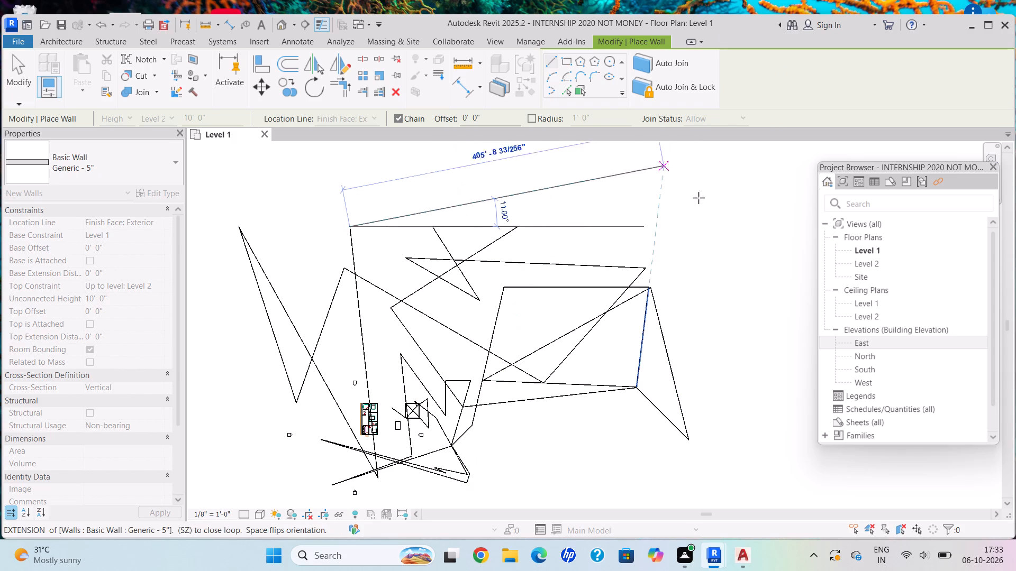
pyautogui.click(722, 190)
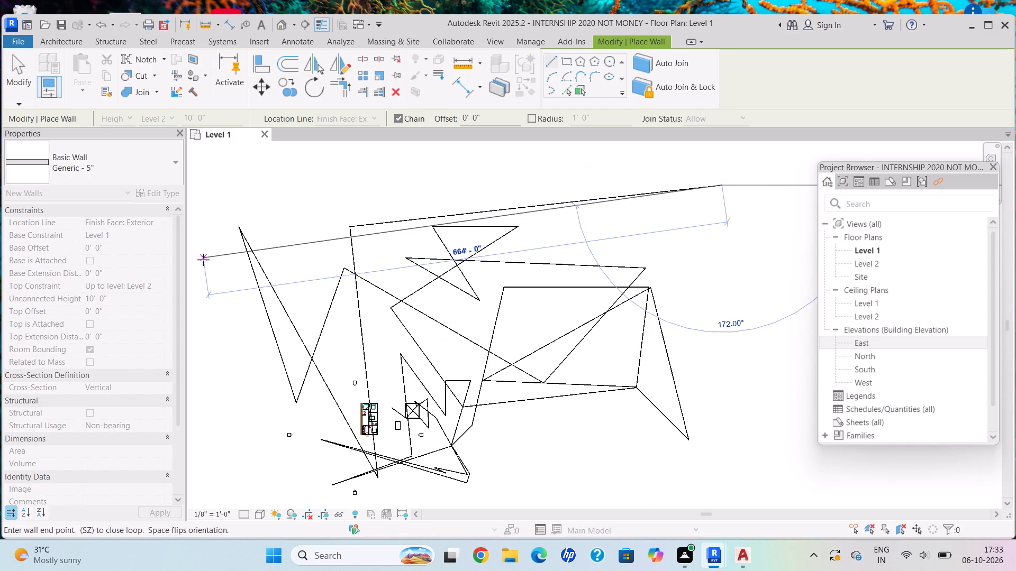
pyautogui.click(547, 472)
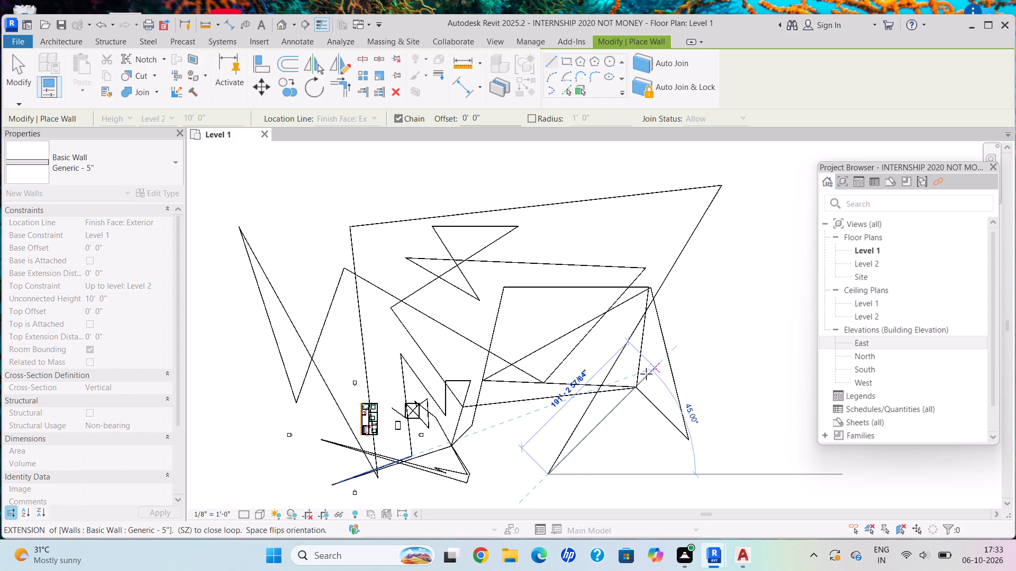
pyautogui.click(709, 267)
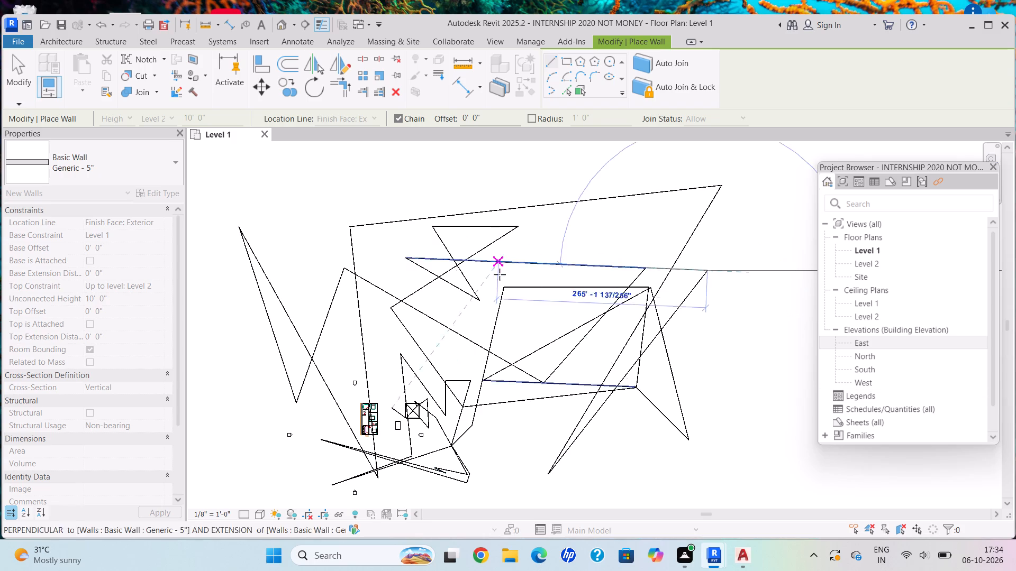
pyautogui.click(275, 192)
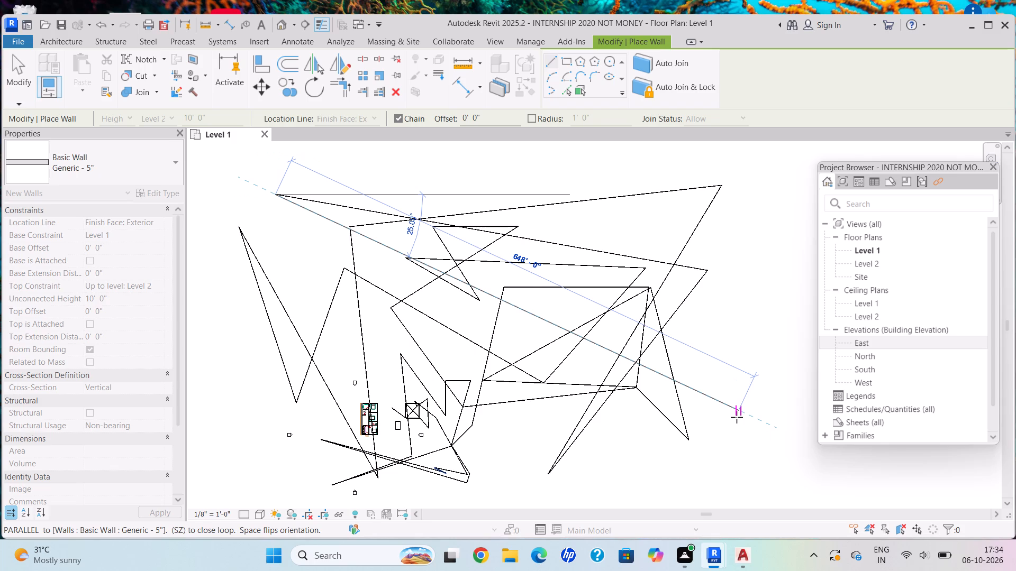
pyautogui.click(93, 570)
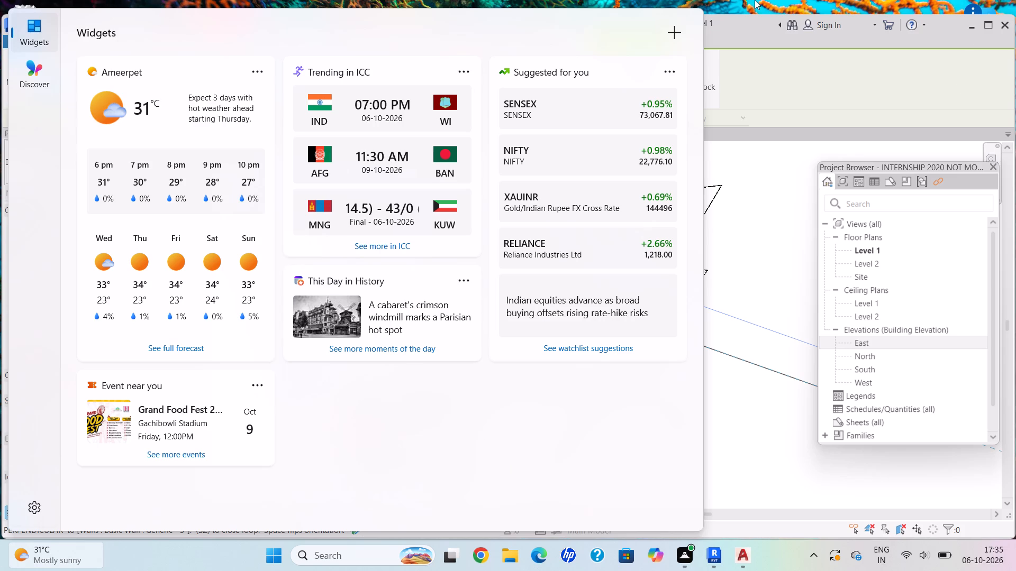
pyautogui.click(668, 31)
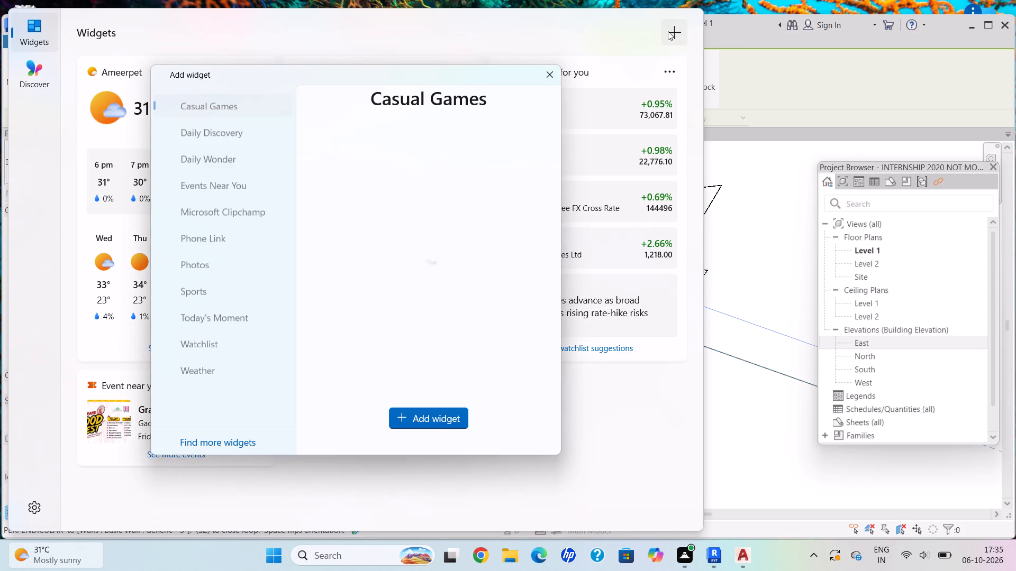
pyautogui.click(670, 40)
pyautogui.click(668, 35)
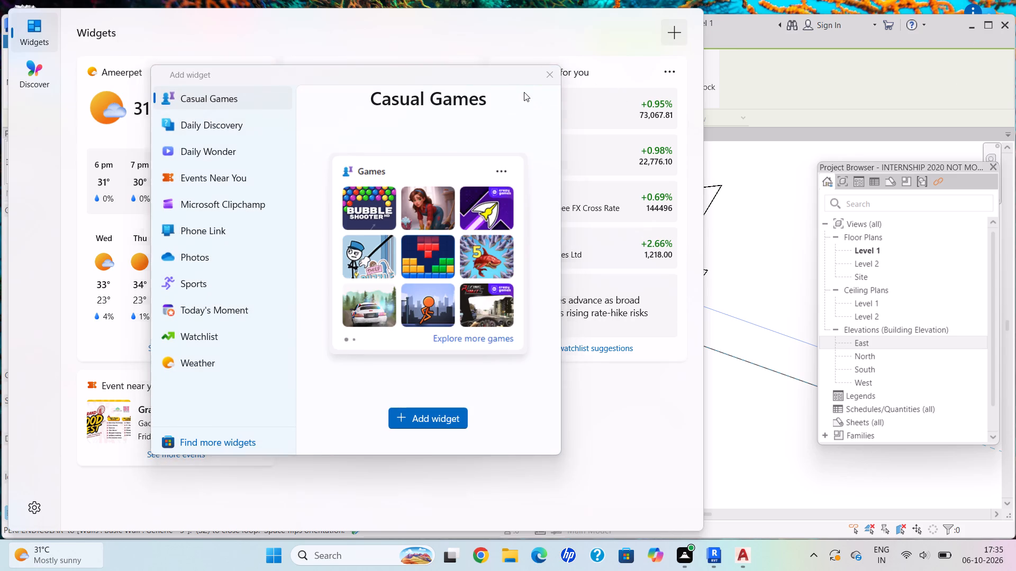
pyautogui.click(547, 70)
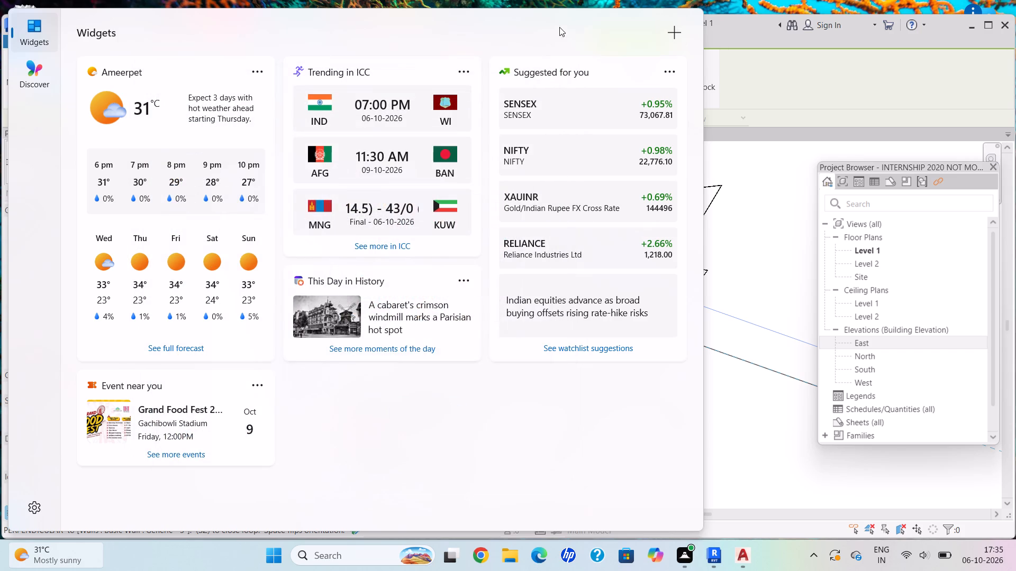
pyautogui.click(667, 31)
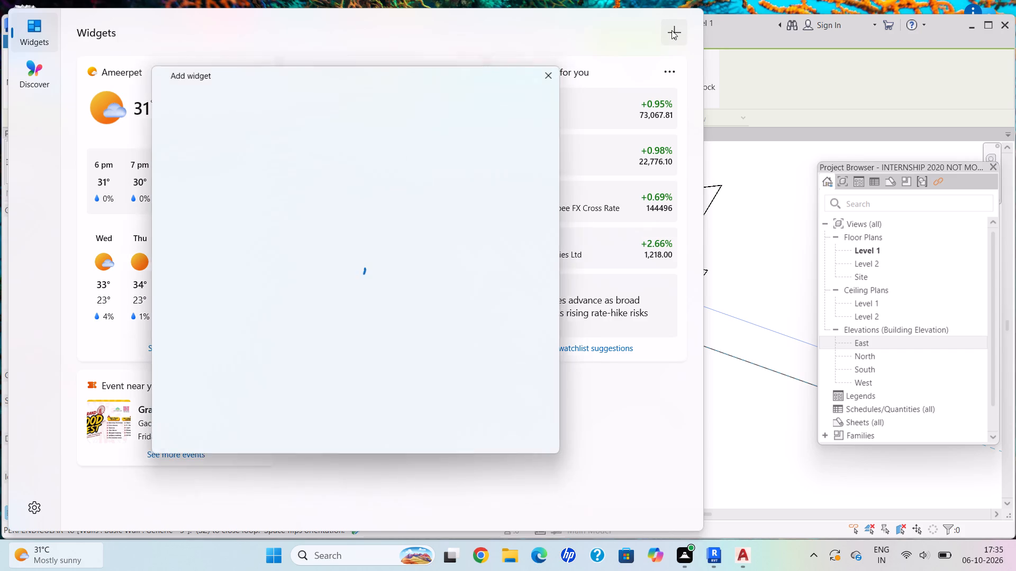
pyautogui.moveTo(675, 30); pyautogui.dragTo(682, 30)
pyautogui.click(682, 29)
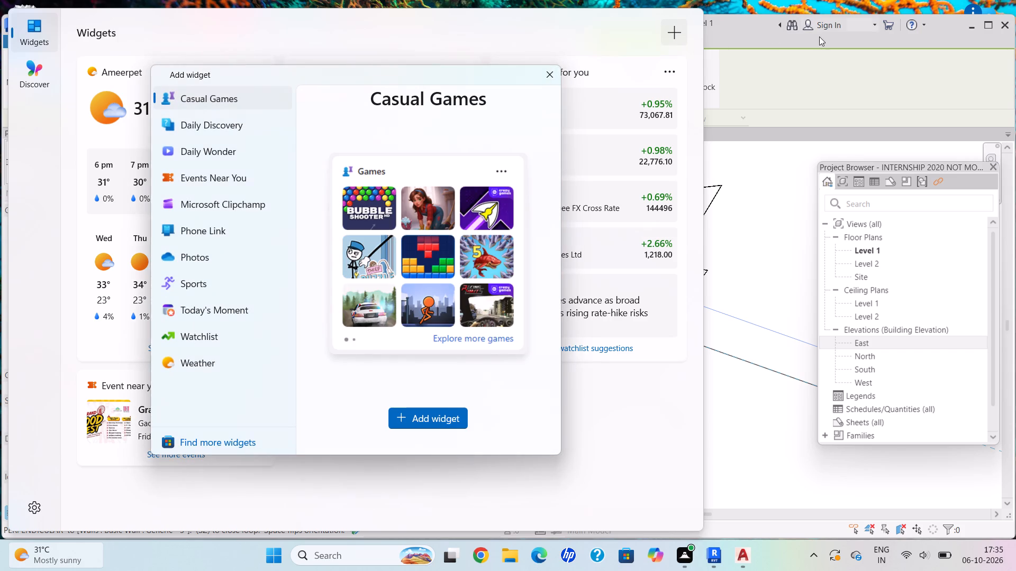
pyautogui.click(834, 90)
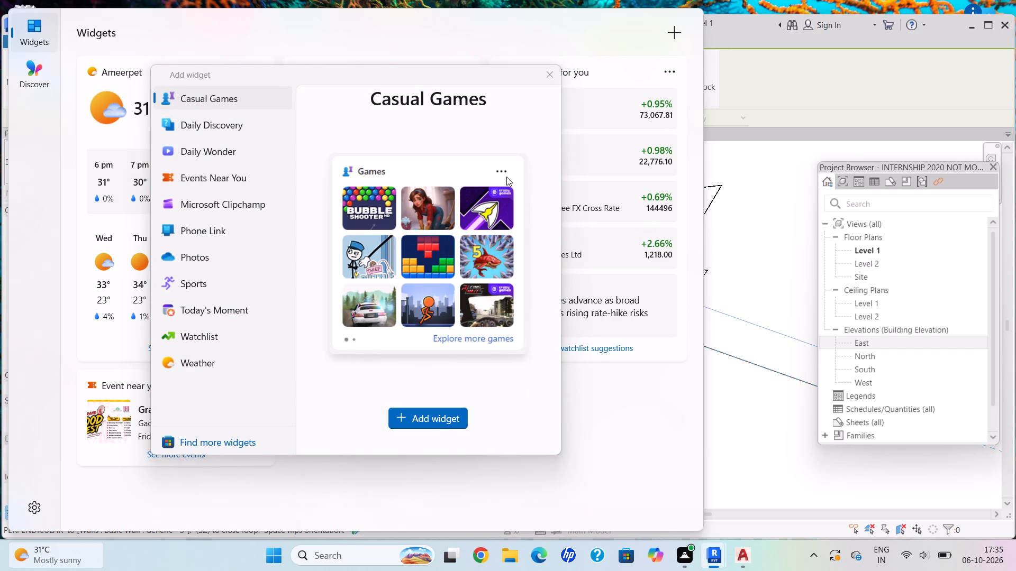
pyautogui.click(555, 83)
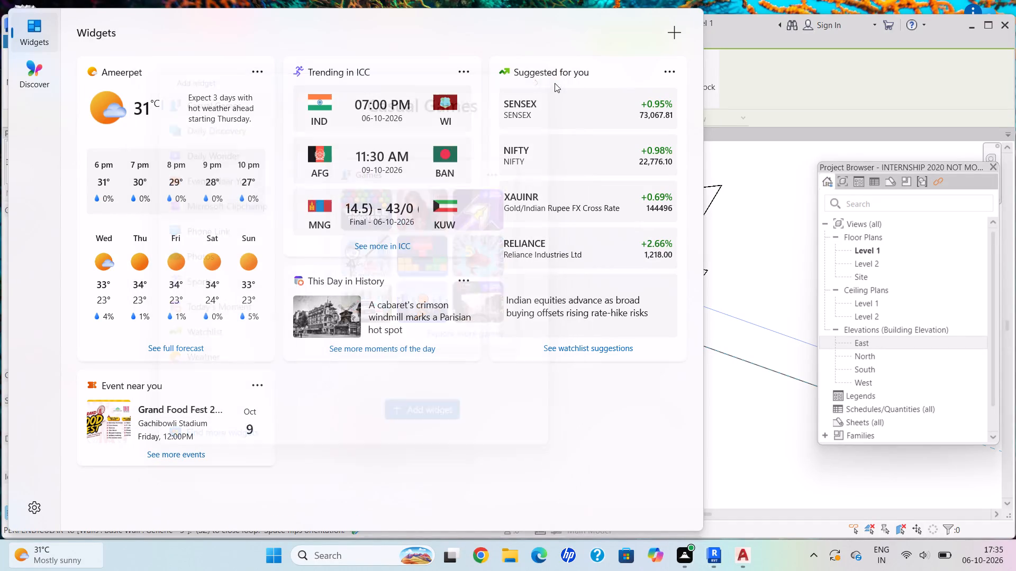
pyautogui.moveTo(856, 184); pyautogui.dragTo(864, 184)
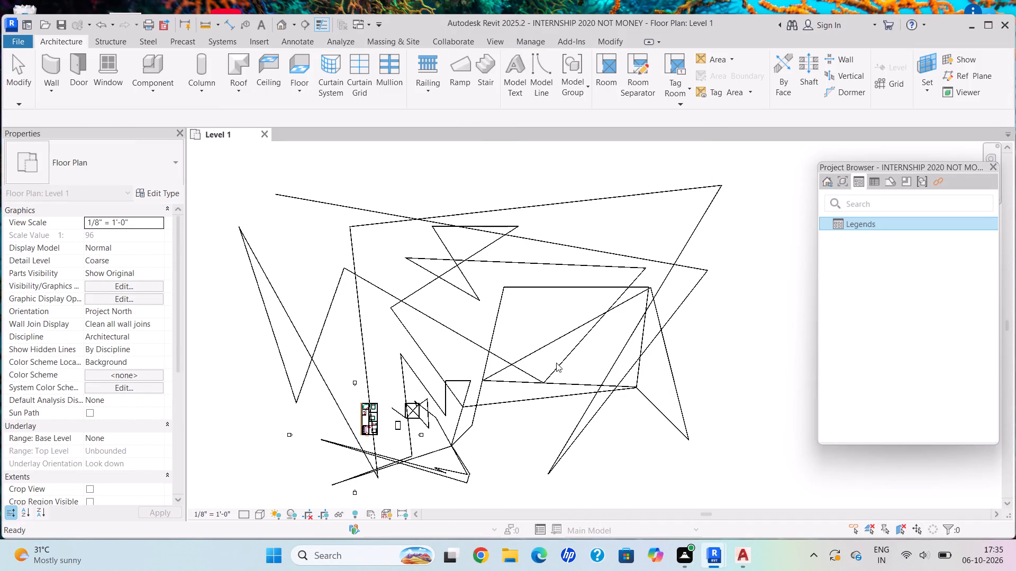
# Start a chain of structural Generic - 5" walls south of the existing walls, running east and turning north-northeast beside them.
pyautogui.click(60, 95)
pyautogui.scroll(1, 661, 215)
pyautogui.scroll(-2, 661, 216)
pyautogui.scroll(1, 675, 272)
pyautogui.scroll(-1, 675, 273)
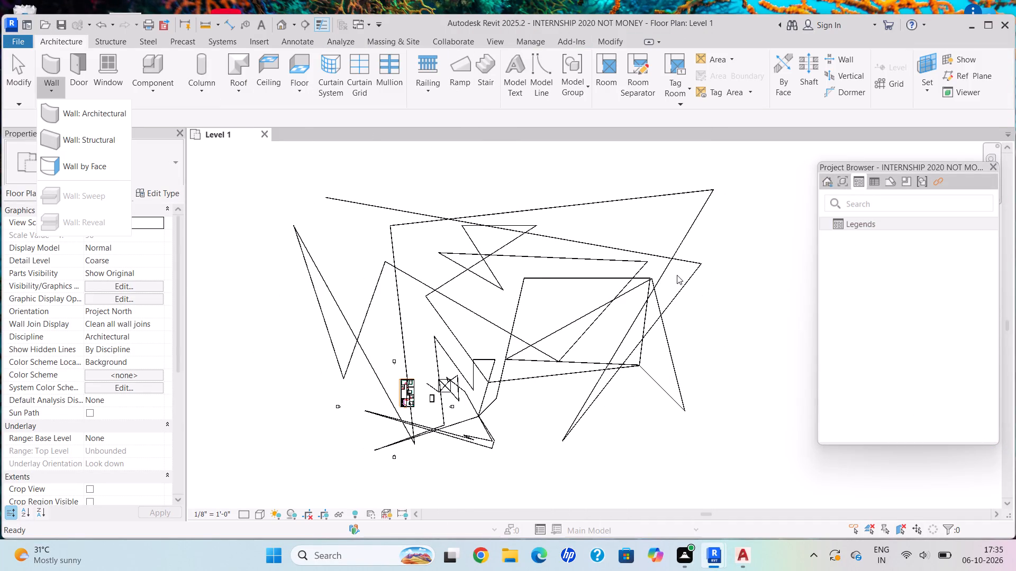
pyautogui.moveTo(677, 285); pyautogui.dragTo(386, 359, button='middle')
pyautogui.scroll(-4, 660, 294)
pyautogui.moveTo(330, 352); pyautogui.dragTo(205, 417, button='middle')
pyautogui.scroll(-1, 348, 383)
pyautogui.scroll(-3, 278, 290)
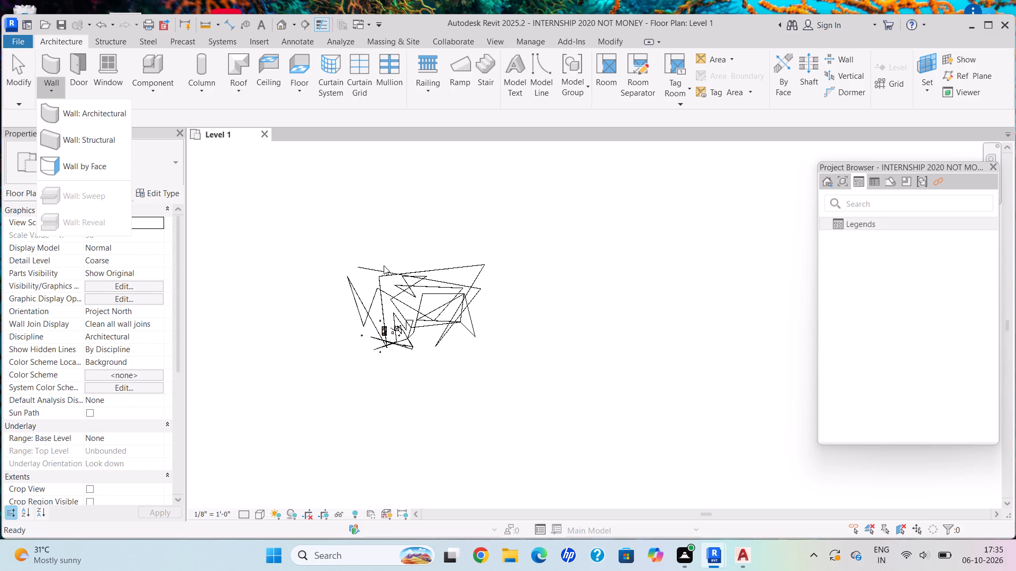
pyautogui.scroll(-3, 513, 246)
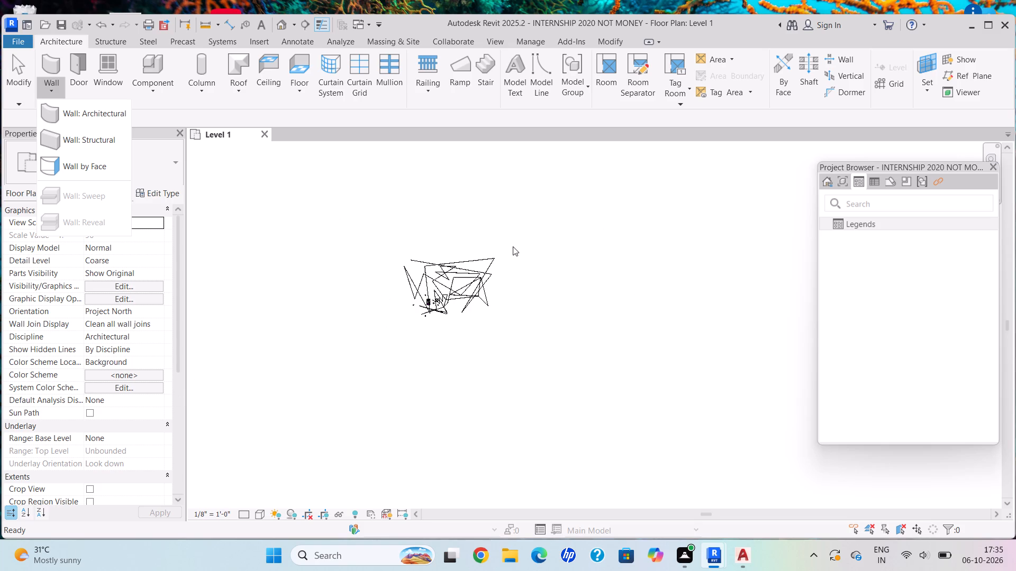
pyautogui.moveTo(513, 238); pyautogui.dragTo(41, 463, button='middle')
pyautogui.scroll(3, 542, 231)
pyautogui.scroll(-2, 495, 204)
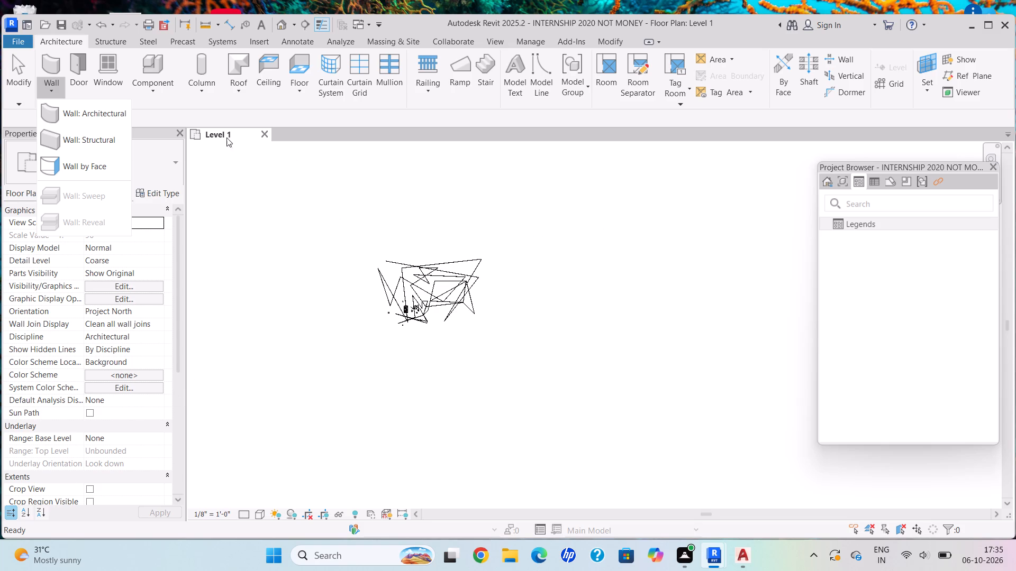
pyautogui.moveTo(114, 127); pyautogui.dragTo(116, 136)
pyautogui.click(359, 371)
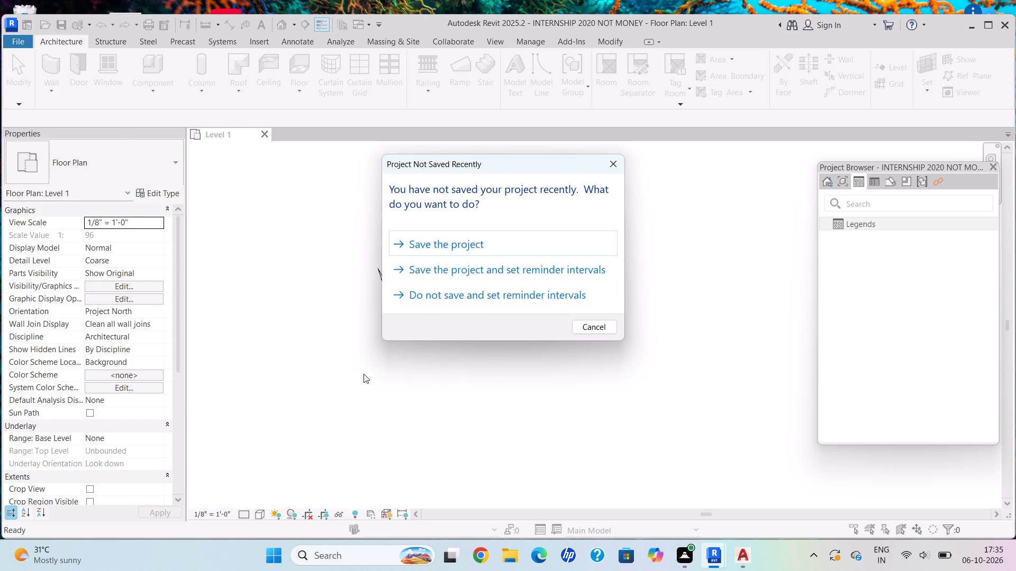
pyautogui.click(616, 166)
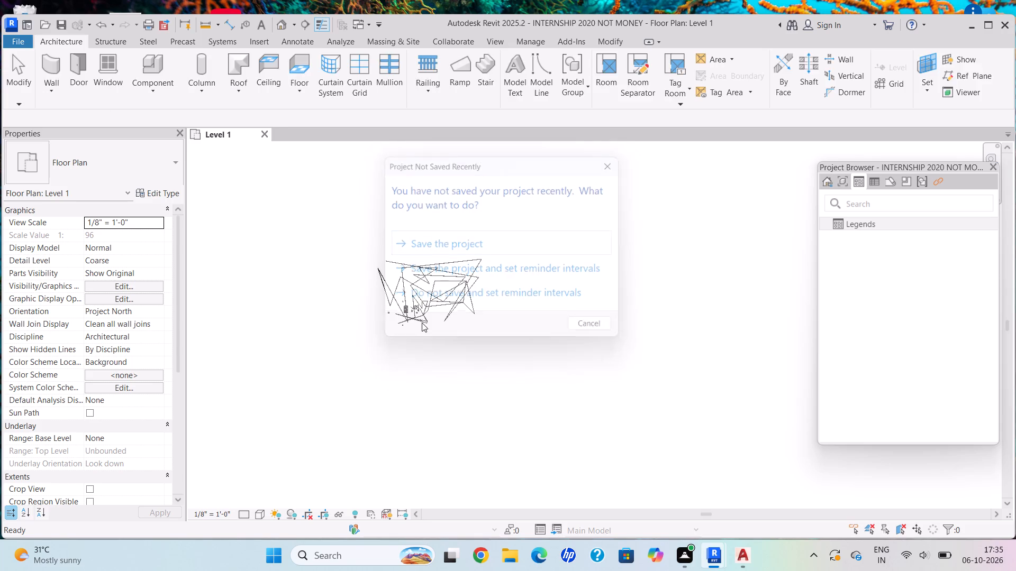
pyautogui.moveTo(313, 390); pyautogui.dragTo(348, 392)
pyautogui.moveTo(516, 371); pyautogui.dragTo(524, 381)
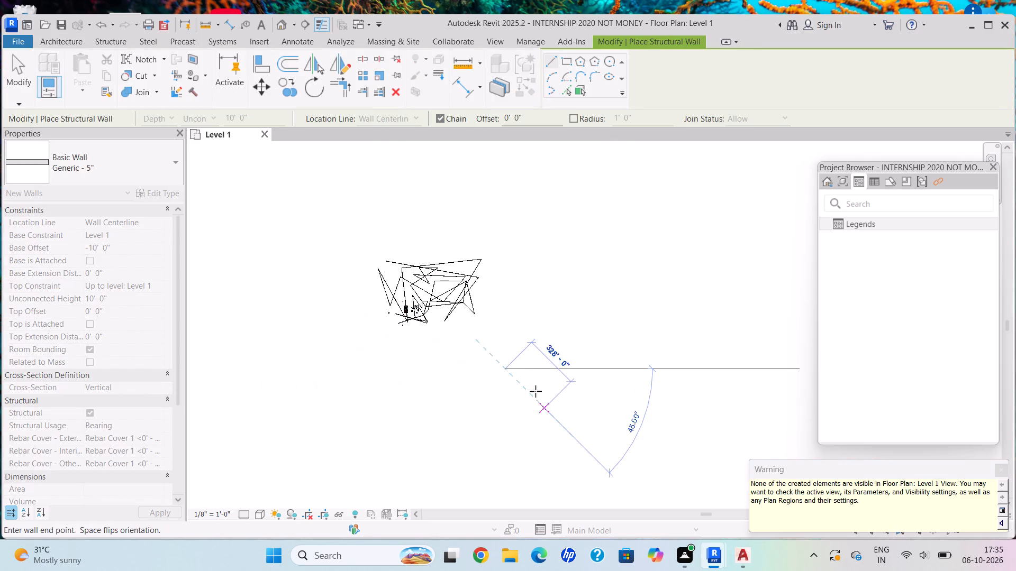
pyautogui.moveTo(553, 264); pyautogui.dragTo(560, 274)
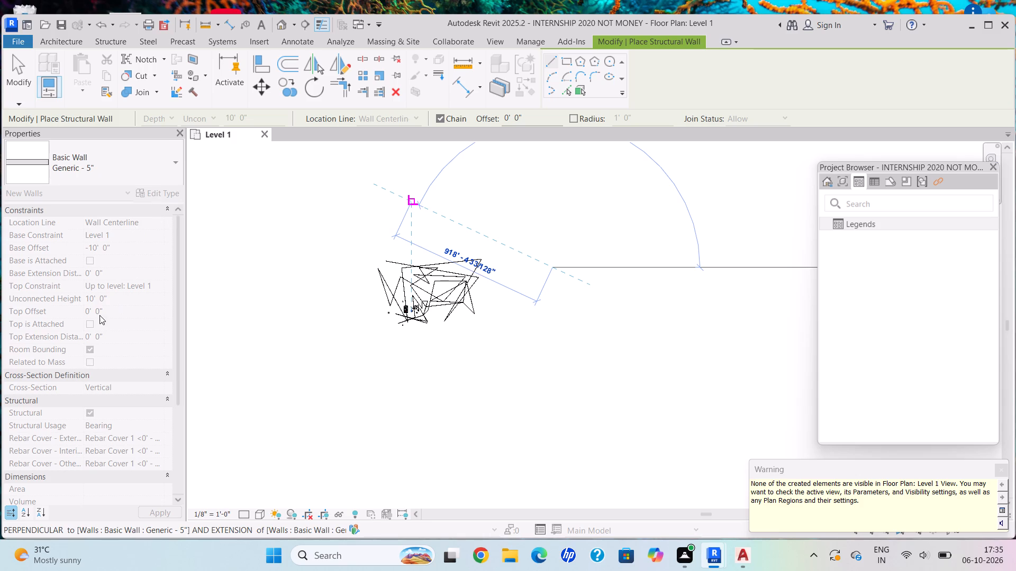
# Continue the structural wall chain about 1216' to the northwest, 364' south along the west side, briefly northeast, and east beyond the existing walls.
pyautogui.scroll(1, 365, 246)
pyautogui.scroll(-1, 365, 246)
pyautogui.scroll(2, 365, 246)
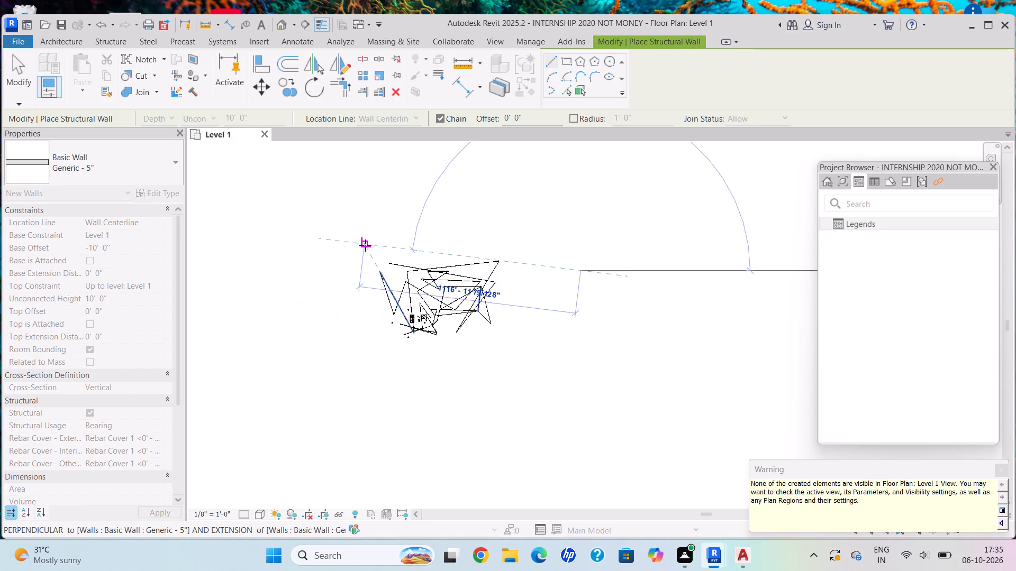
pyautogui.scroll(-1, 365, 233)
pyautogui.scroll(1, 365, 233)
pyautogui.scroll(-1, 365, 233)
pyautogui.scroll(5, 365, 233)
pyautogui.moveTo(330, 213); pyautogui.dragTo(332, 217)
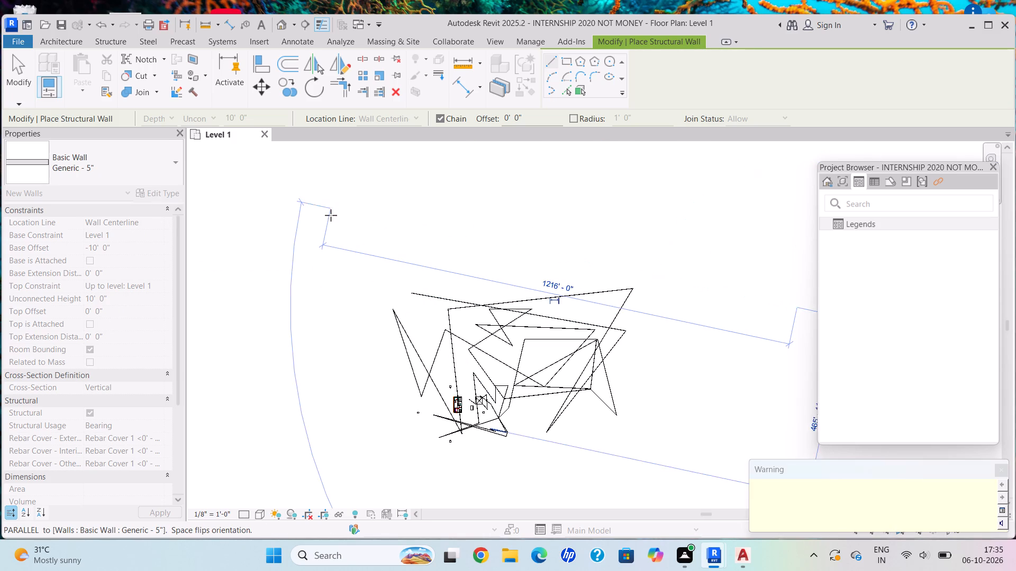
pyautogui.click(357, 348)
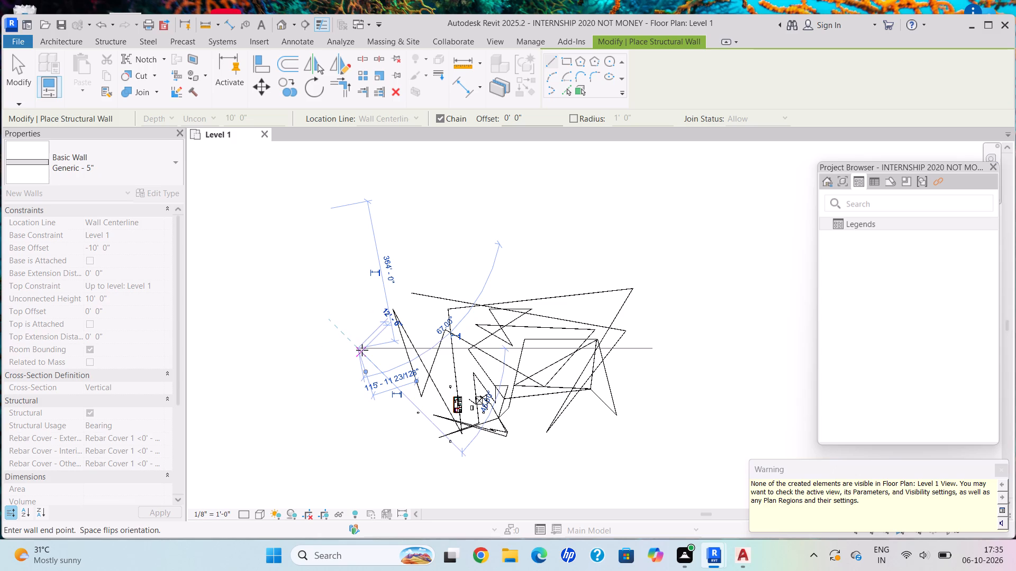
pyautogui.click(387, 331)
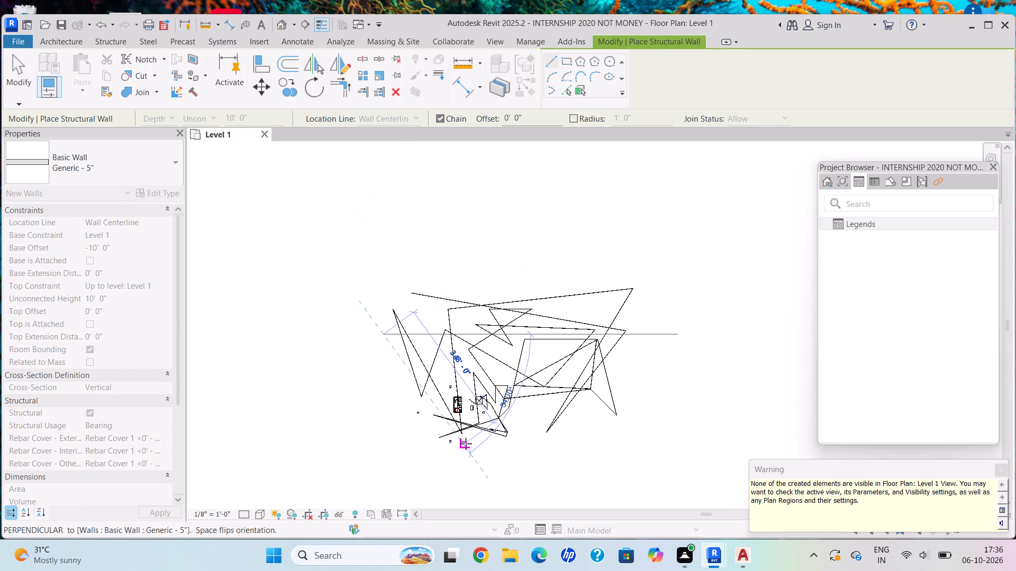
pyautogui.click(770, 324)
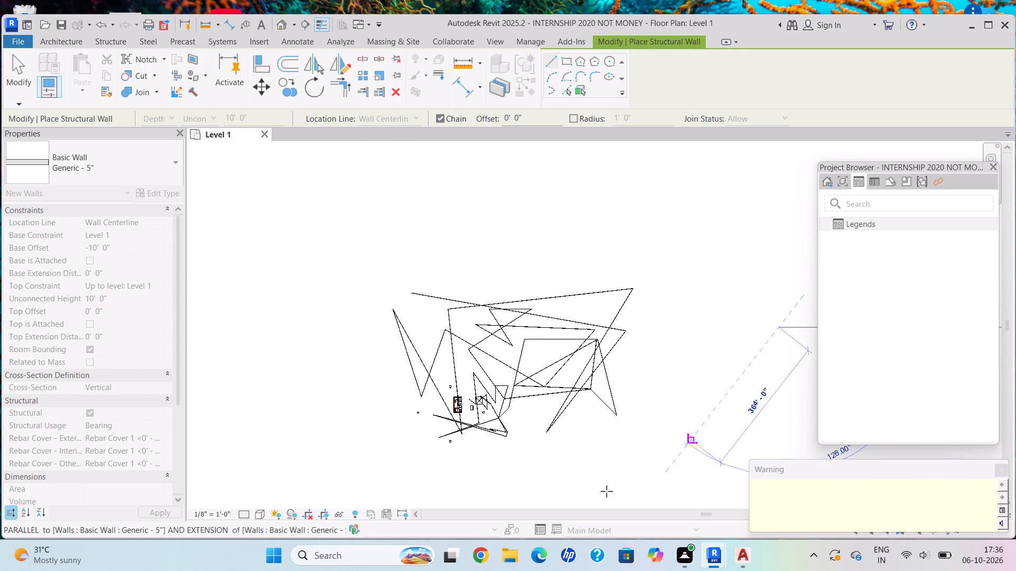
# Extend the structural wall chain from its far east corner to the house plan's west outer wall beside the hall.
pyautogui.scroll(3, 585, 406)
pyautogui.scroll(2, 456, 373)
pyautogui.scroll(-1, 520, 365)
pyautogui.scroll(1, 523, 365)
pyautogui.scroll(-1, 523, 365)
pyautogui.scroll(2, 523, 365)
pyautogui.scroll(2, 390, 395)
pyautogui.scroll(-1, 385, 402)
pyautogui.scroll(1, 385, 403)
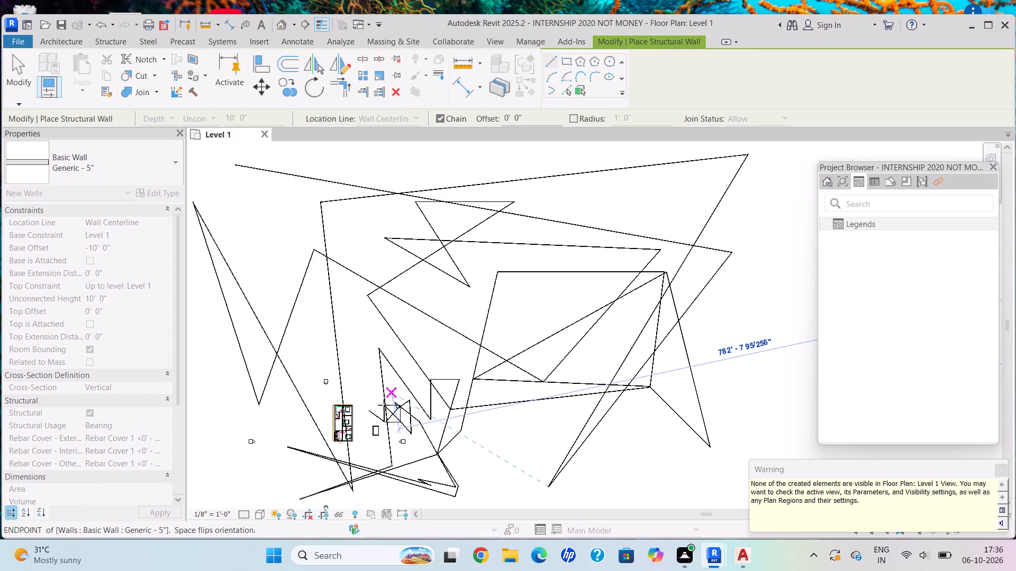
pyautogui.scroll(2, 309, 412)
pyautogui.scroll(-1, 319, 406)
pyautogui.scroll(2, 328, 403)
pyautogui.scroll(-1, 330, 403)
pyautogui.scroll(2, 330, 403)
pyautogui.scroll(-1, 341, 392)
pyautogui.scroll(1, 348, 414)
pyautogui.scroll(-1, 348, 415)
pyautogui.scroll(1, 348, 416)
pyautogui.scroll(-1, 348, 416)
pyautogui.scroll(4, 410, 400)
pyautogui.scroll(-2, 409, 400)
pyautogui.scroll(3, 409, 400)
pyautogui.moveTo(415, 390); pyautogui.dragTo(569, 231, button='middle')
pyautogui.scroll(2, 351, 311)
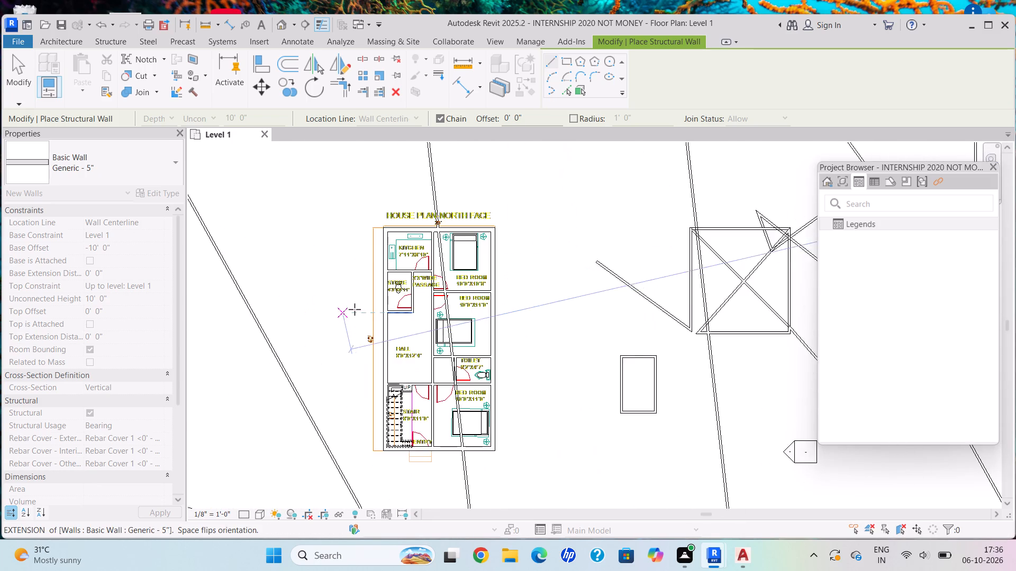
pyautogui.scroll(2, 355, 309)
pyautogui.scroll(-1, 398, 326)
pyautogui.scroll(4, 398, 326)
pyautogui.scroll(-2, 398, 326)
pyautogui.scroll(3, 398, 326)
pyautogui.scroll(-1, 376, 330)
pyautogui.scroll(3, 375, 331)
pyautogui.scroll(-1, 370, 338)
pyautogui.scroll(1, 370, 338)
pyautogui.scroll(-1, 369, 339)
pyautogui.scroll(1, 369, 339)
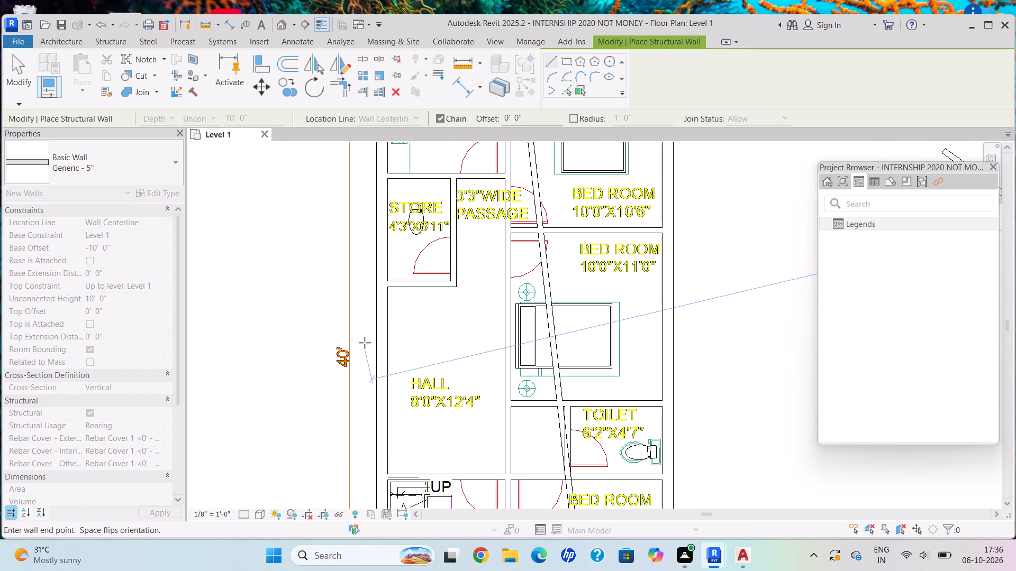
pyautogui.click(375, 347)
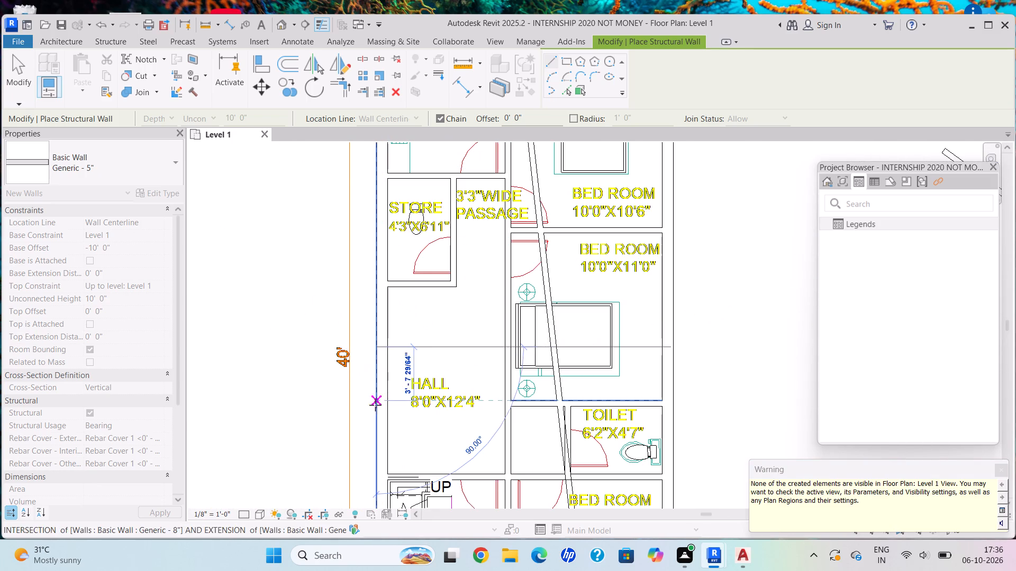
# Extend the structural Generic - 5" wall chain about 20' south along the house's west outer wall to the stair's southwest corner.
pyautogui.scroll(6, 144, 248)
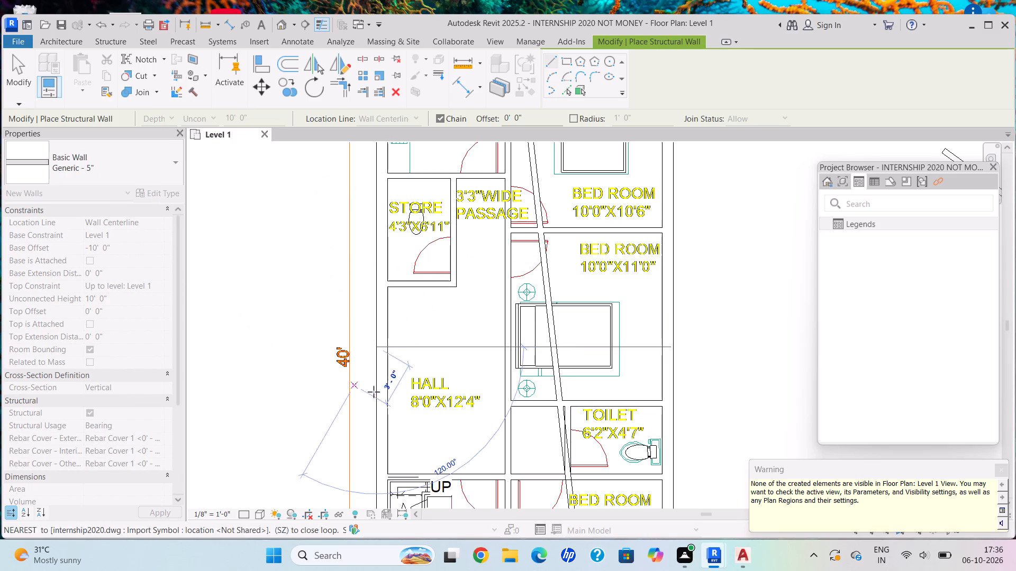
pyautogui.scroll(-1, 378, 401)
pyautogui.scroll(1, 378, 401)
pyautogui.scroll(-1, 378, 401)
pyautogui.scroll(2, 378, 401)
pyautogui.scroll(-1, 378, 401)
pyautogui.scroll(1, 397, 403)
pyautogui.scroll(-2, 379, 415)
pyautogui.moveTo(377, 415); pyautogui.dragTo(387, 262, button='middle')
pyautogui.middleClick(379, 227)
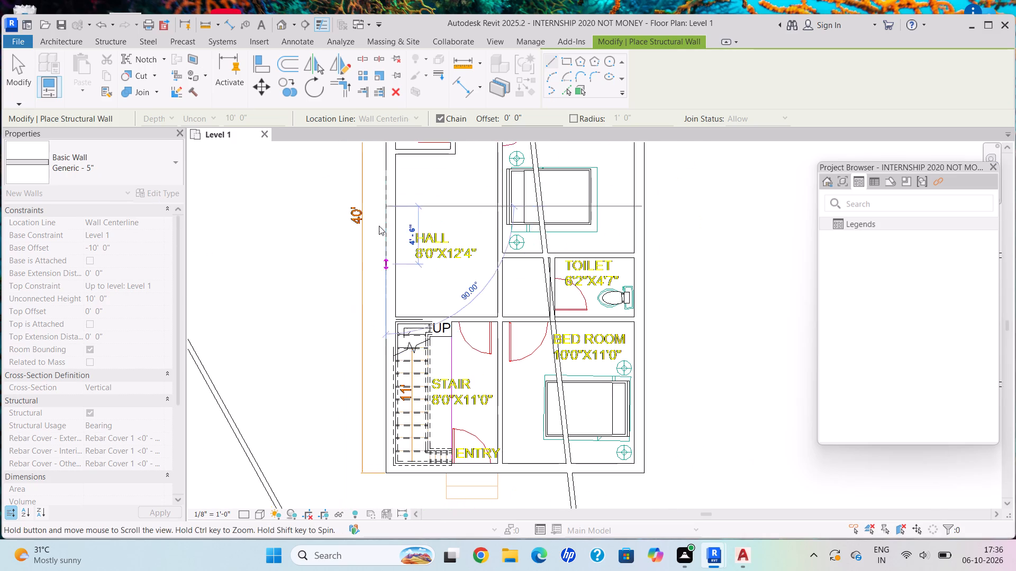
pyautogui.scroll(2, 401, 464)
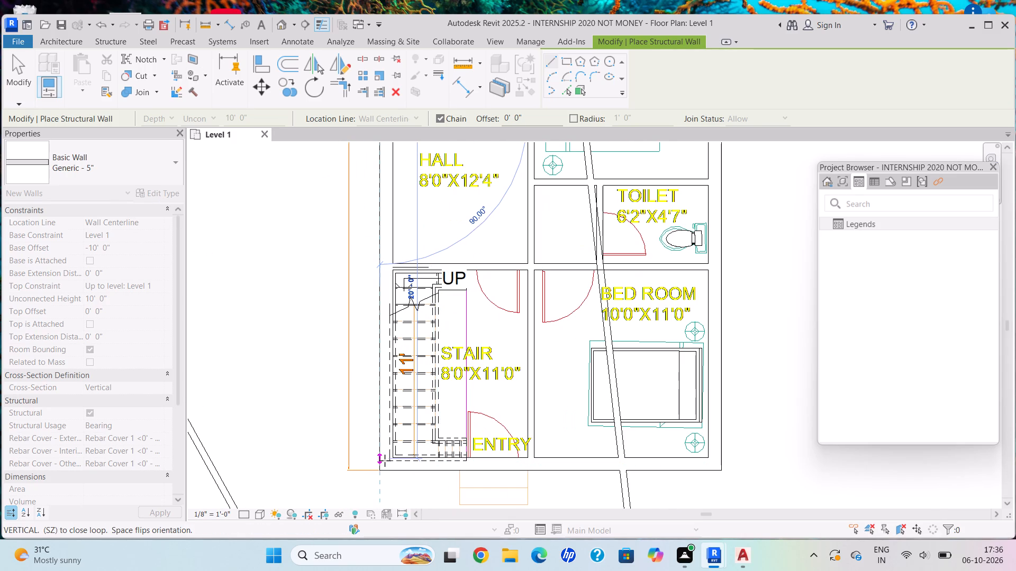
pyautogui.scroll(-1, 379, 463)
pyautogui.scroll(1, 379, 463)
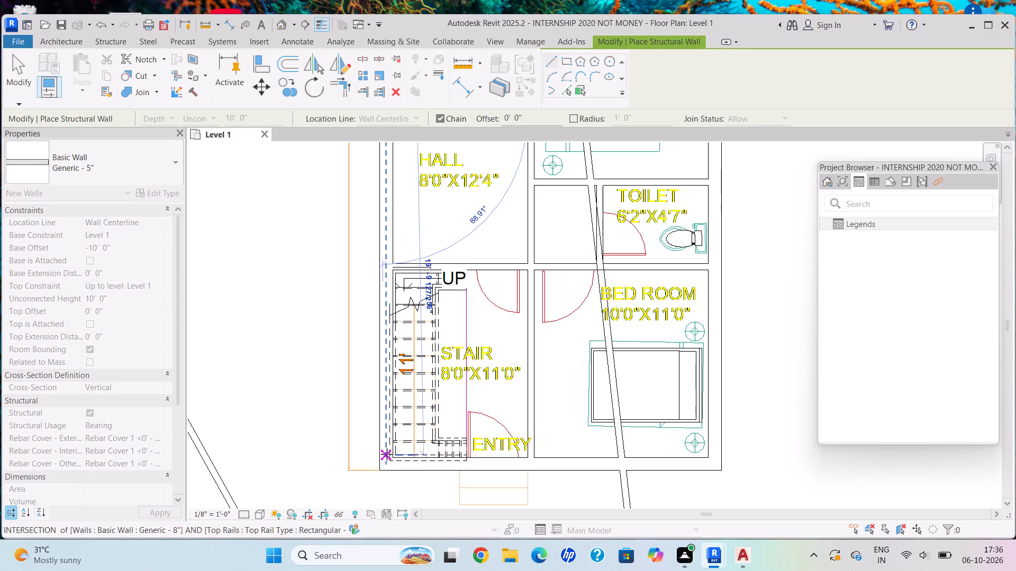
pyautogui.click(383, 458)
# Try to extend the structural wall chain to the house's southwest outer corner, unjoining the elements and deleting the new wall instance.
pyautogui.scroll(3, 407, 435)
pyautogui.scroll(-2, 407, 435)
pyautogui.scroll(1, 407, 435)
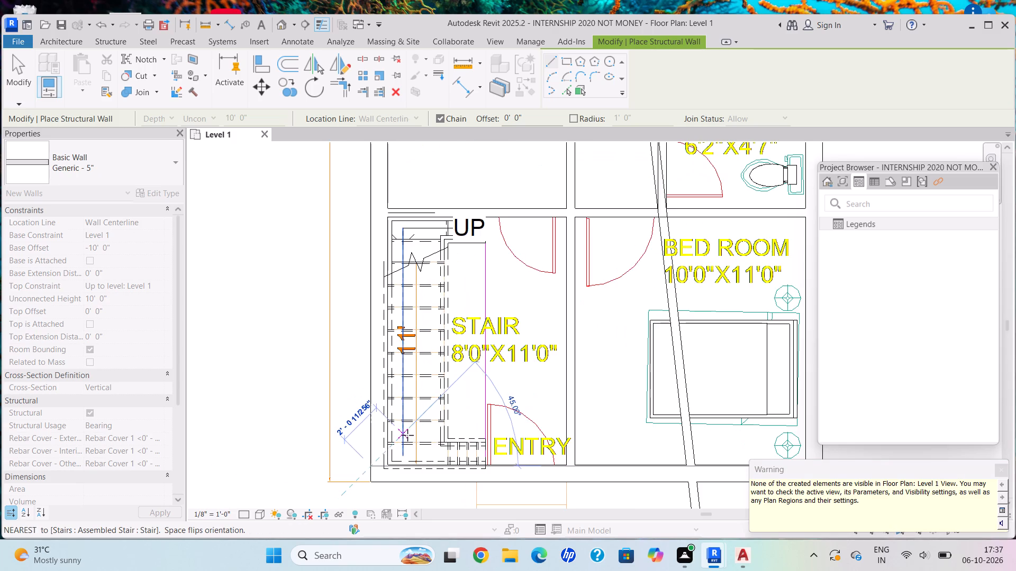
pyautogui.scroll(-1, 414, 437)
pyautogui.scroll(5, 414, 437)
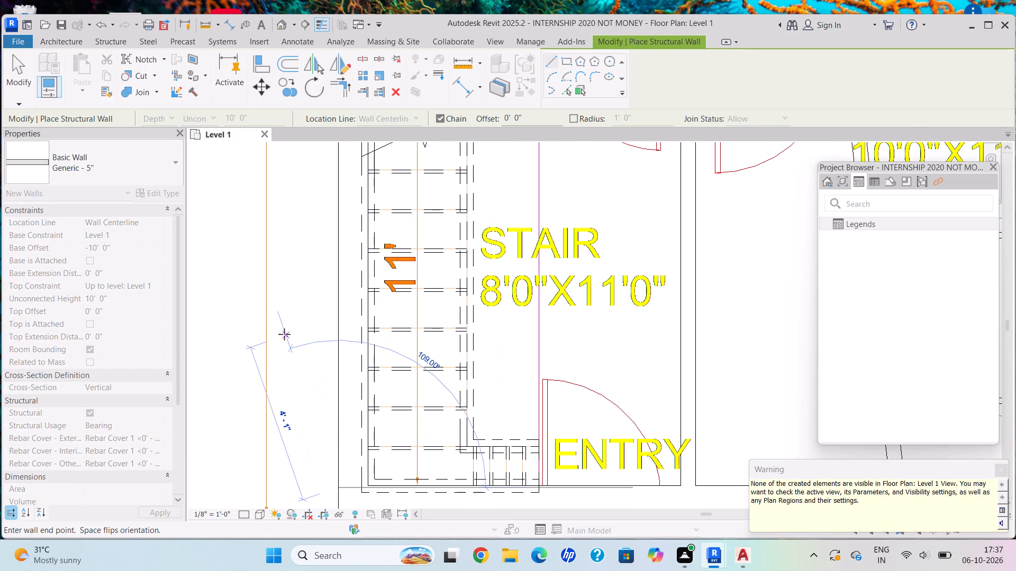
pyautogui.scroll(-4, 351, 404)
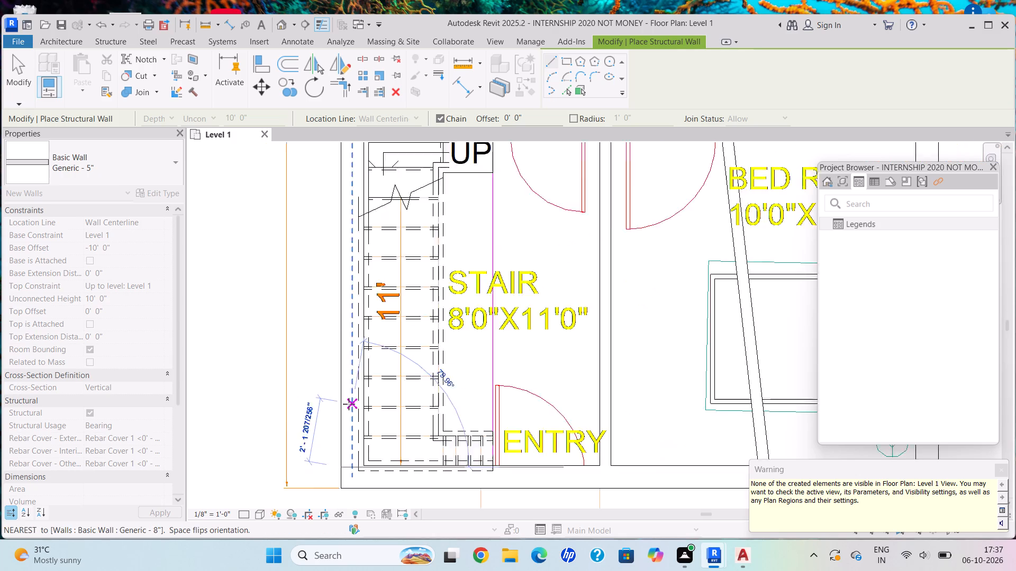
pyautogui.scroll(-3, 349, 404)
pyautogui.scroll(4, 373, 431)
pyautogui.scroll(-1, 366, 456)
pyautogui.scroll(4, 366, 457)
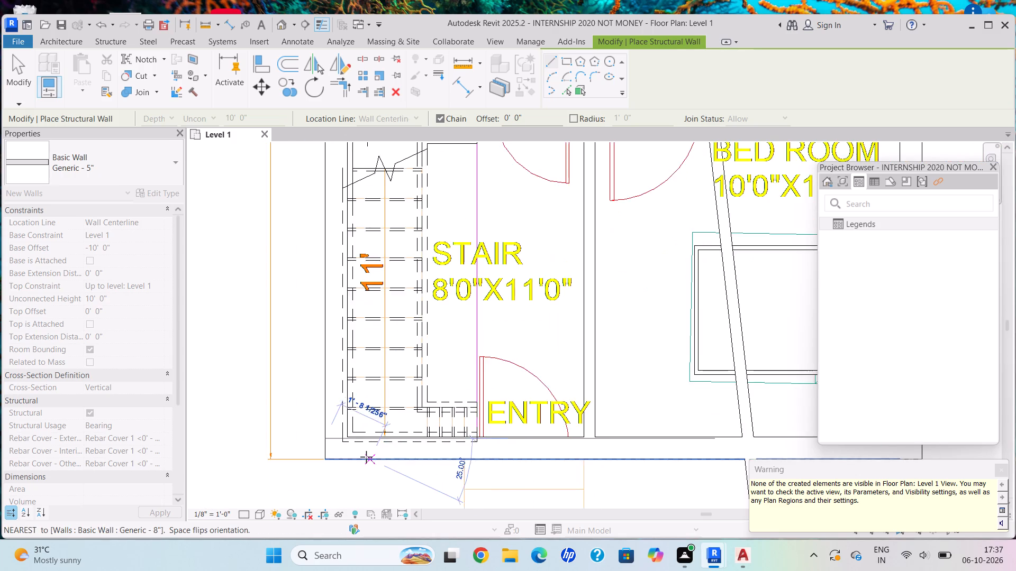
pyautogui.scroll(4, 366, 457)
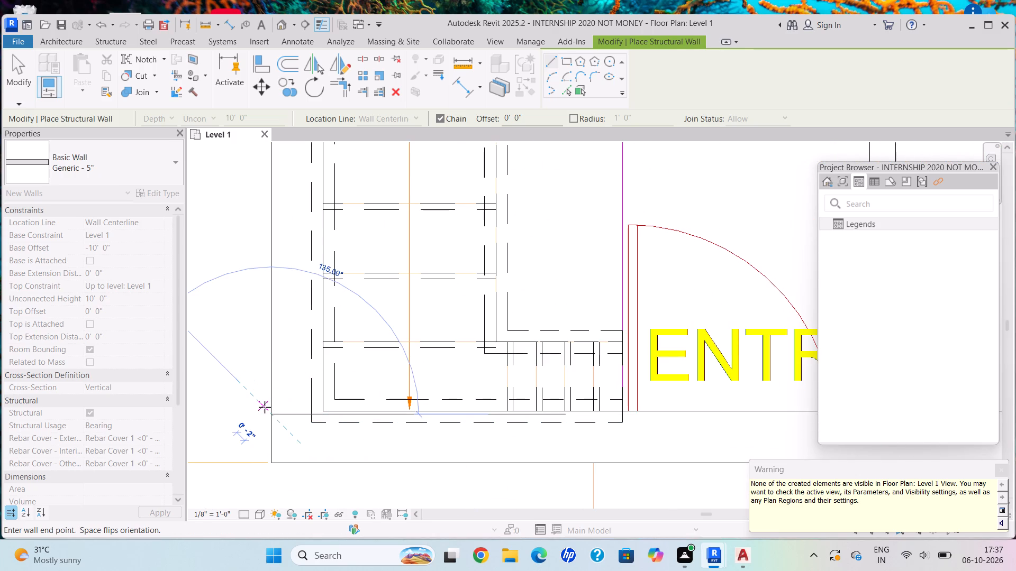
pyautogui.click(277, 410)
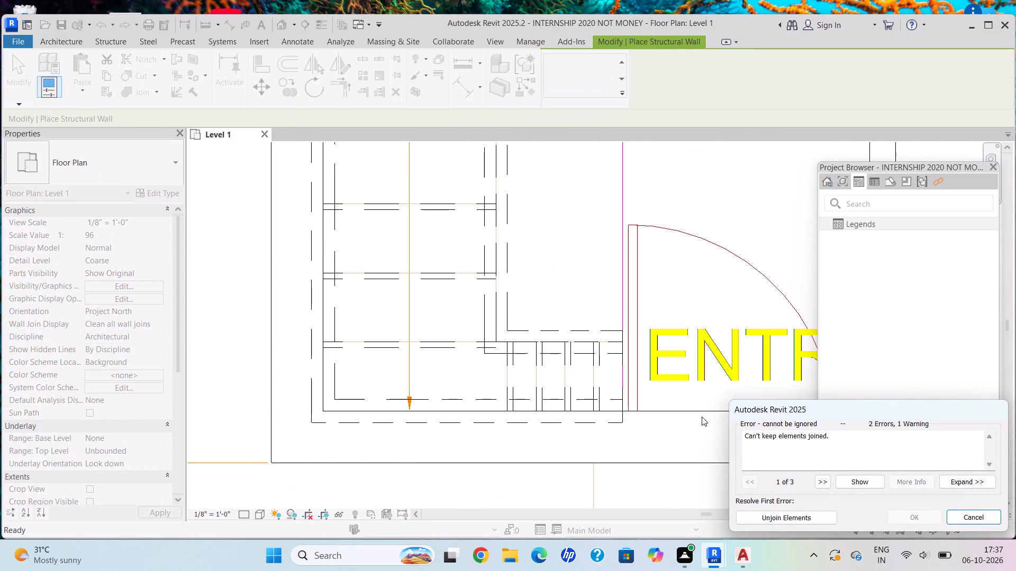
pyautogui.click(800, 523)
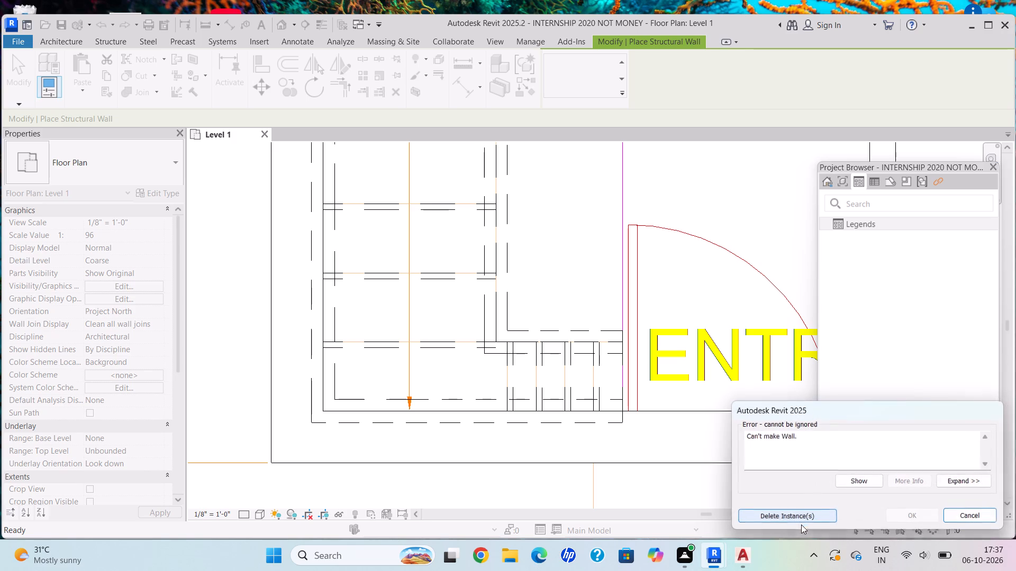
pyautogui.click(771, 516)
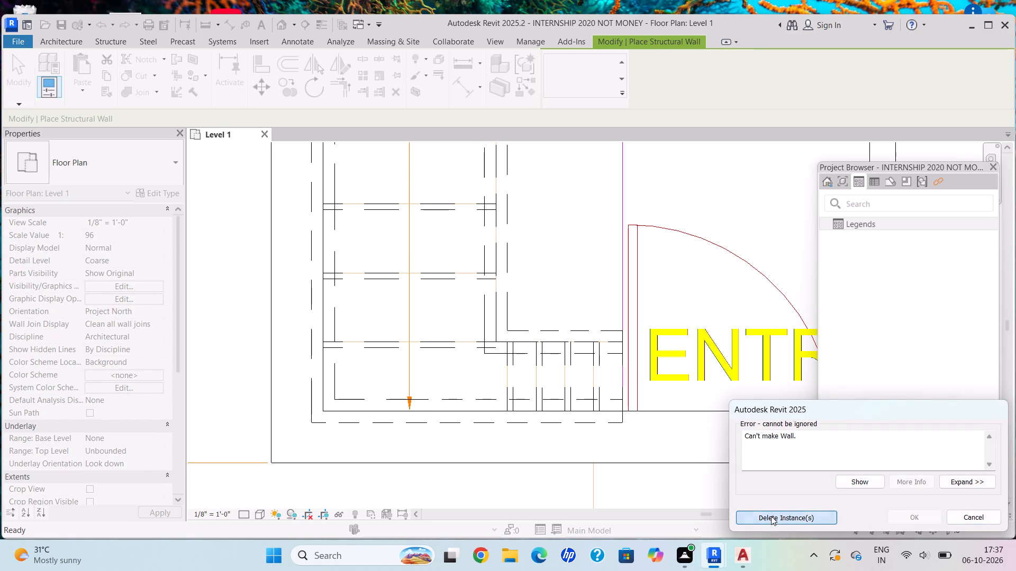
# Draw a chained architectural Generic - 5" wall from the house's southwest outer corner west-southwest across the long diagonal wall.
pyautogui.scroll(-2, 416, 407)
pyautogui.scroll(1, 411, 415)
pyautogui.scroll(-8, 411, 415)
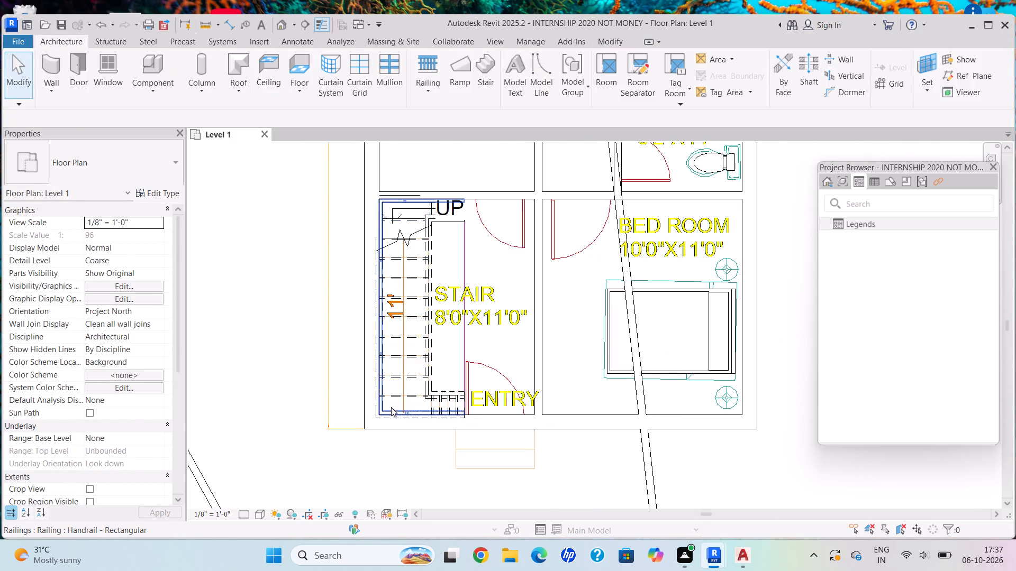
pyautogui.scroll(-4, 391, 407)
pyautogui.scroll(-6, 319, 435)
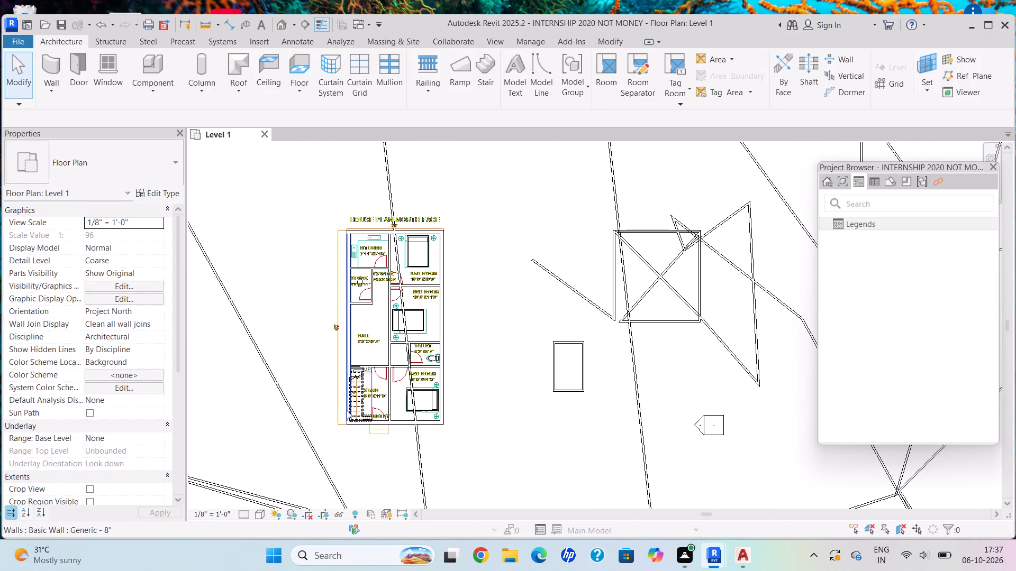
pyautogui.scroll(5, 349, 414)
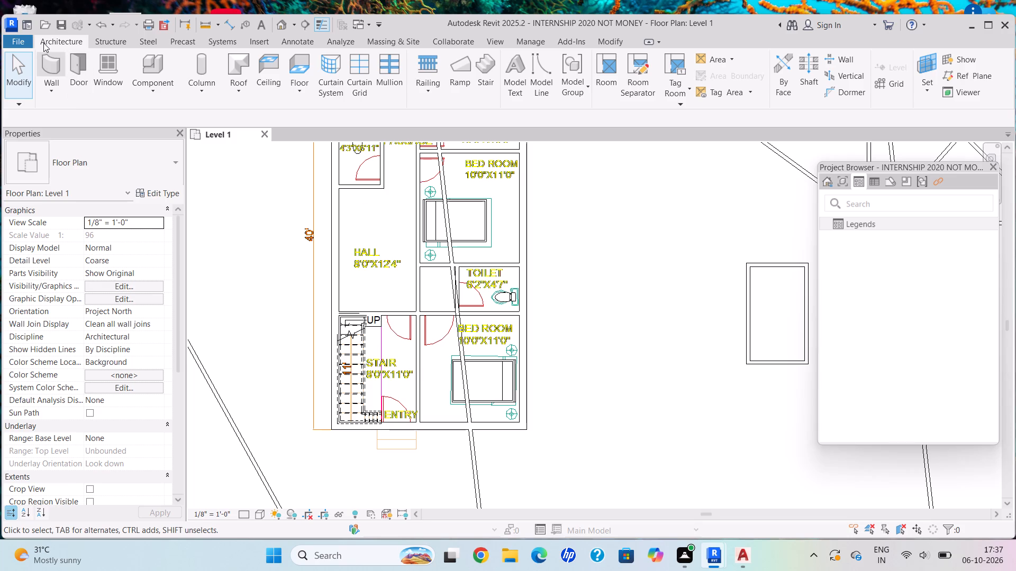
pyautogui.click(44, 82)
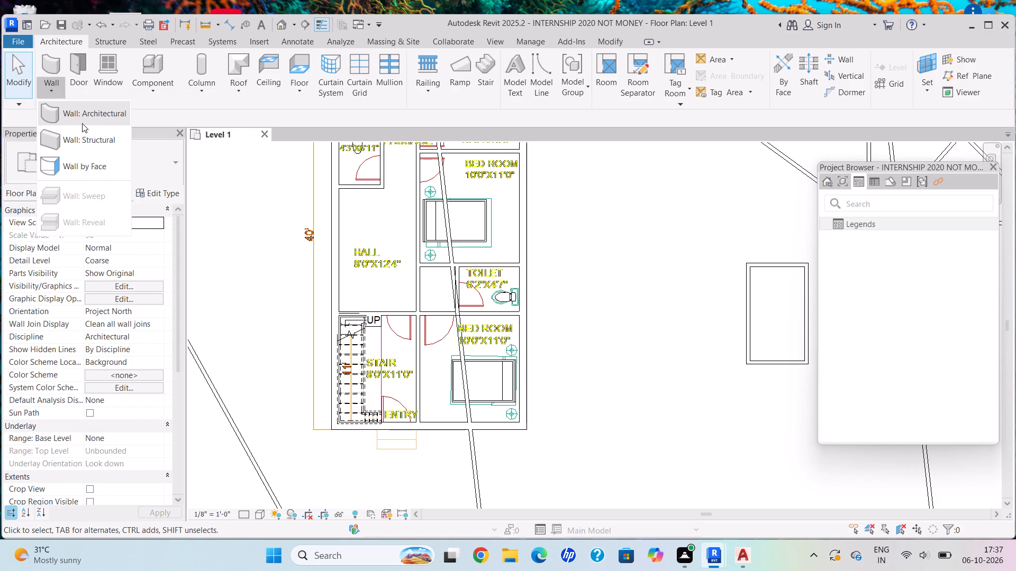
pyautogui.click(80, 119)
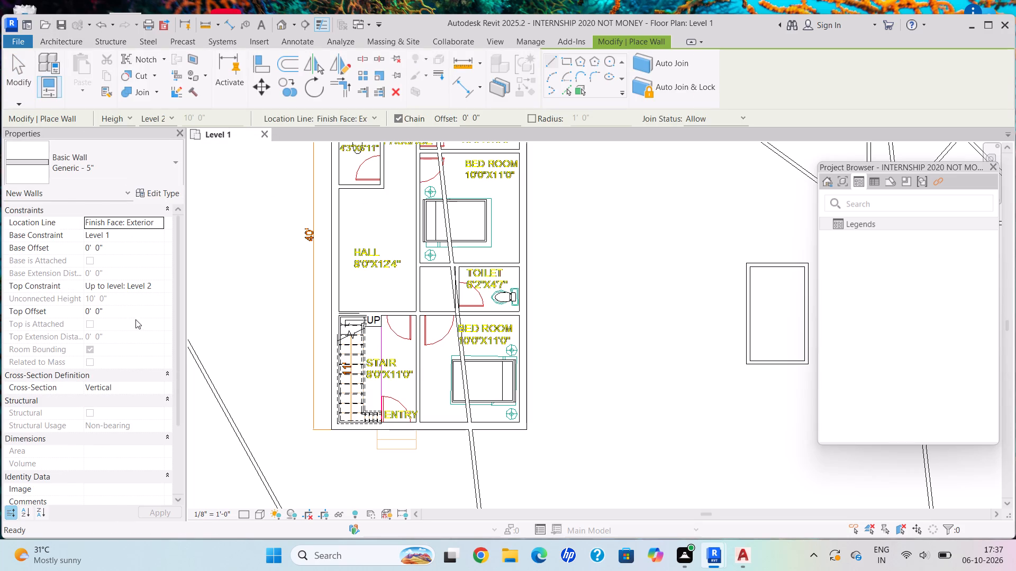
pyautogui.scroll(-1, 135, 320)
pyautogui.scroll(1, 135, 319)
pyautogui.click(173, 160)
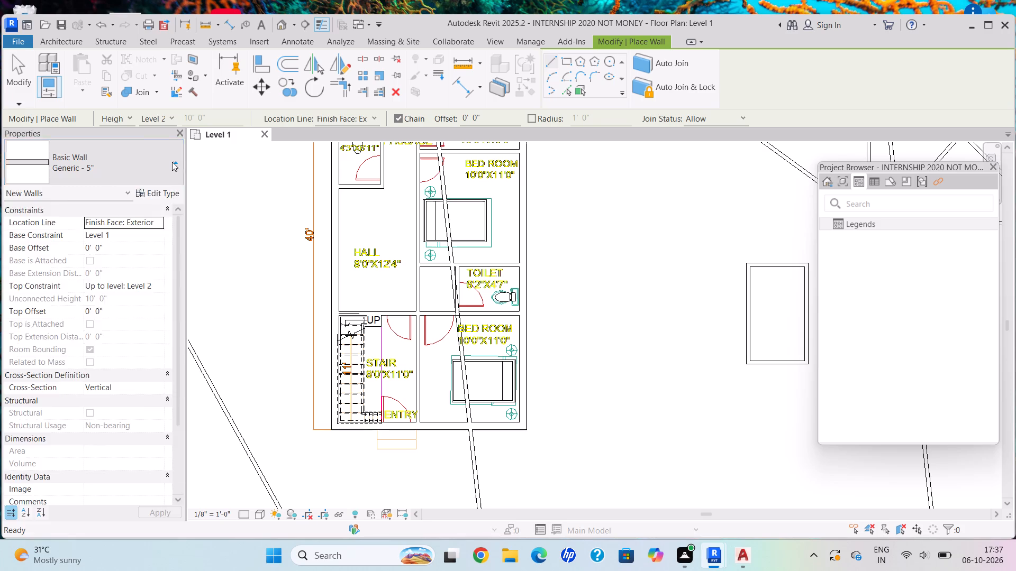
pyautogui.scroll(-2, 87, 249)
pyautogui.scroll(1, 89, 252)
pyautogui.scroll(-1, 89, 252)
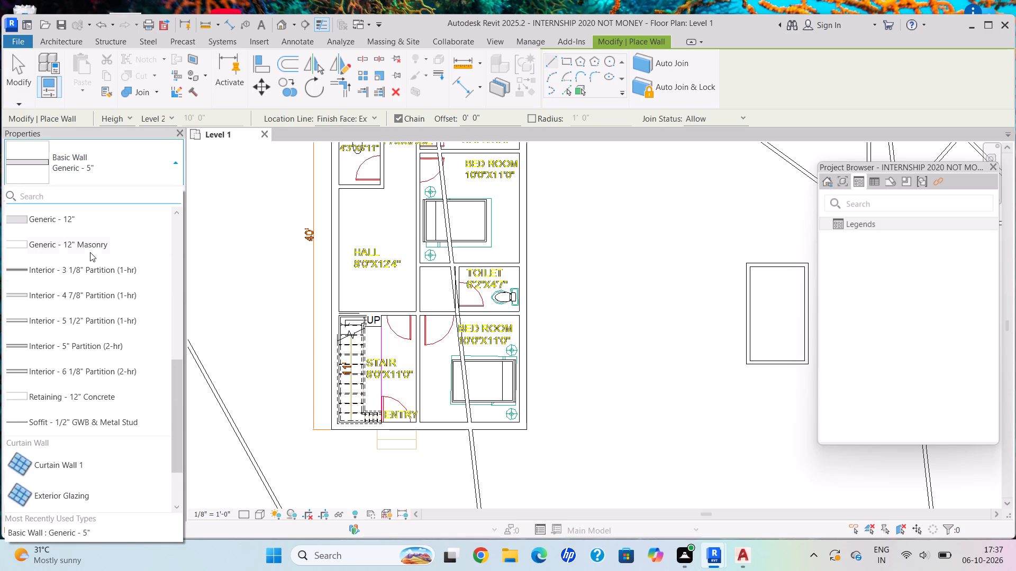
pyautogui.click(75, 531)
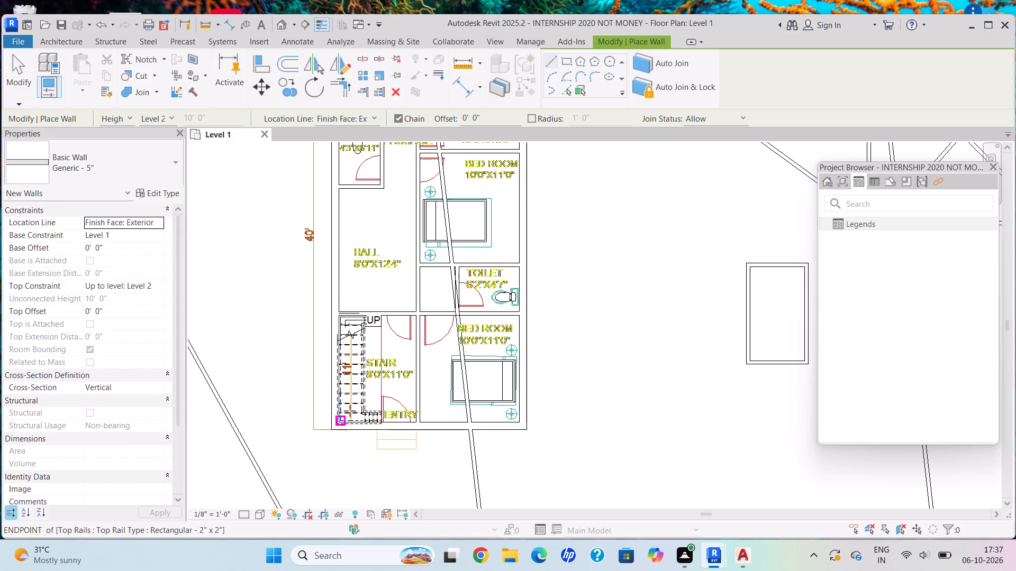
pyautogui.scroll(2, 359, 406)
pyautogui.scroll(-1, 360, 407)
pyautogui.scroll(3, 359, 408)
pyautogui.scroll(-1, 349, 449)
pyautogui.scroll(7, 348, 449)
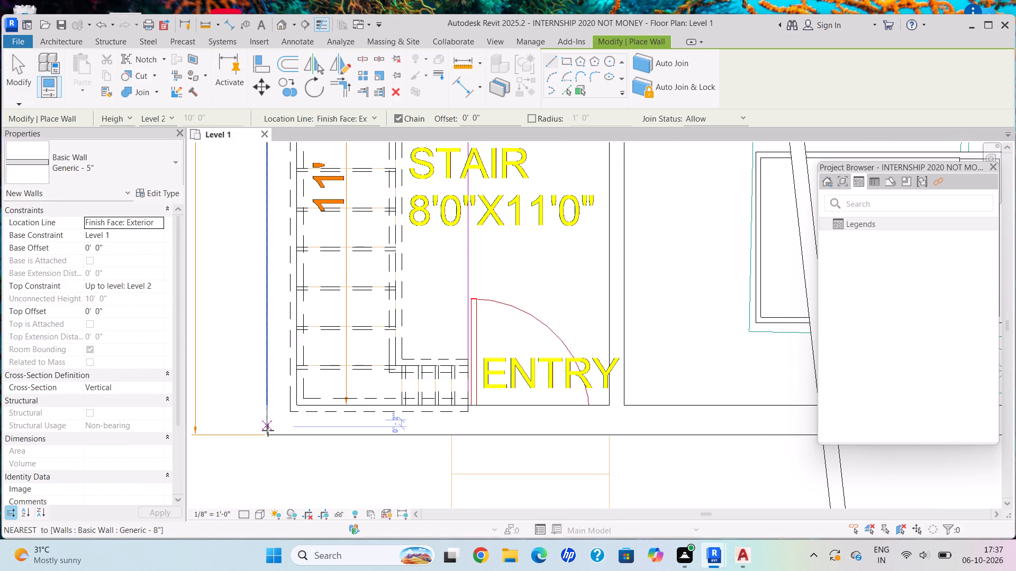
pyautogui.click(267, 432)
pyautogui.scroll(-2, 445, 441)
pyautogui.moveTo(446, 441); pyautogui.dragTo(772, 345, button='middle')
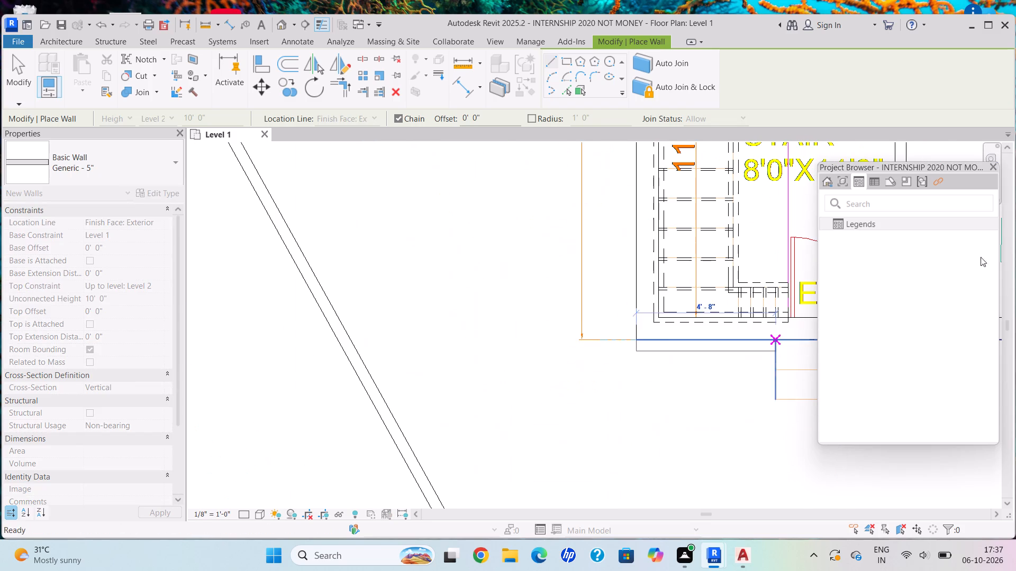
pyautogui.click(222, 428)
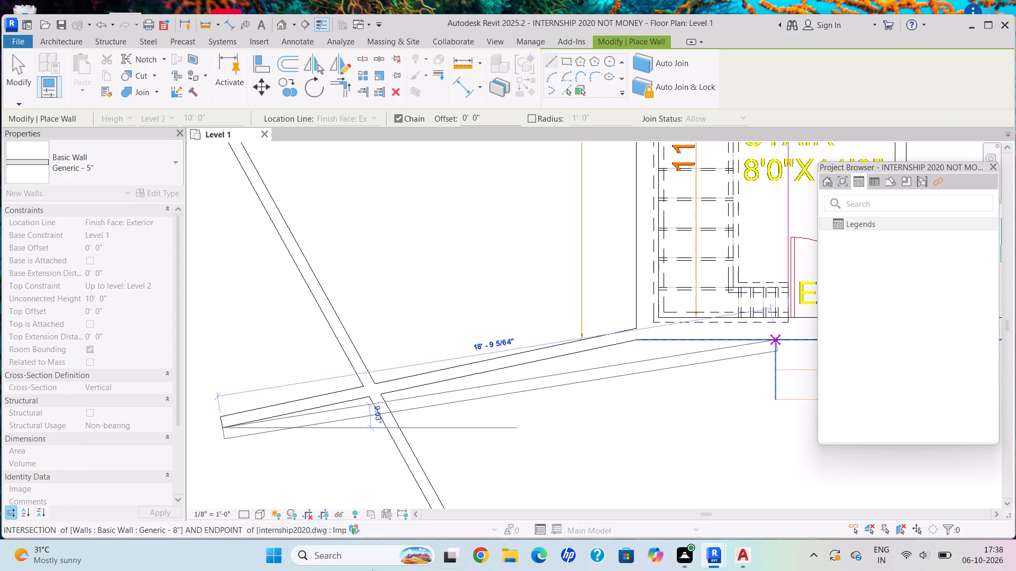
# Continue the architectural wall chain with a short segment north-northeast and a long segment east-southeast to a point south of the stair.
pyautogui.scroll(1, 373, 570)
pyautogui.click(246, 377)
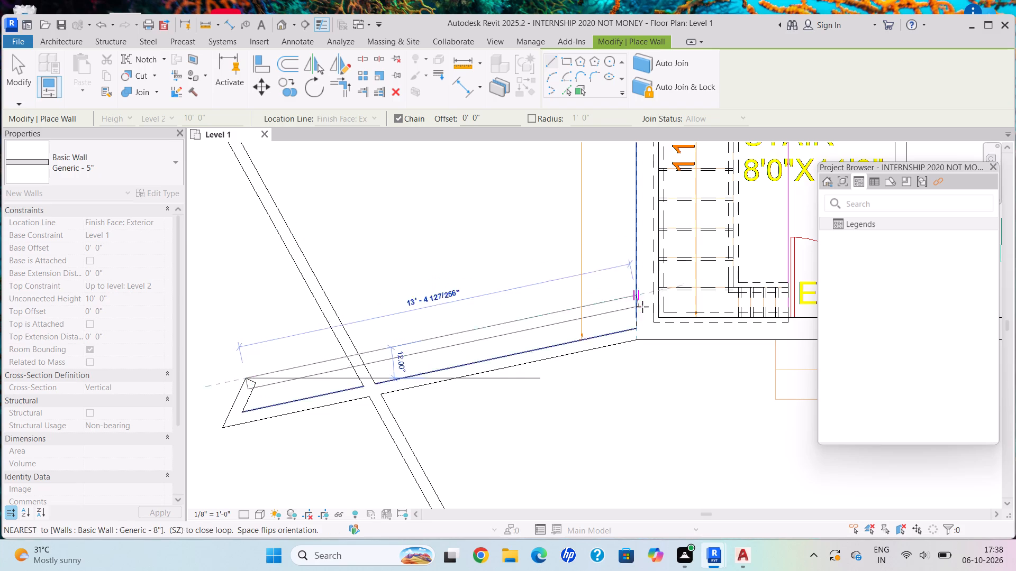
pyautogui.moveTo(677, 456); pyautogui.dragTo(679, 467)
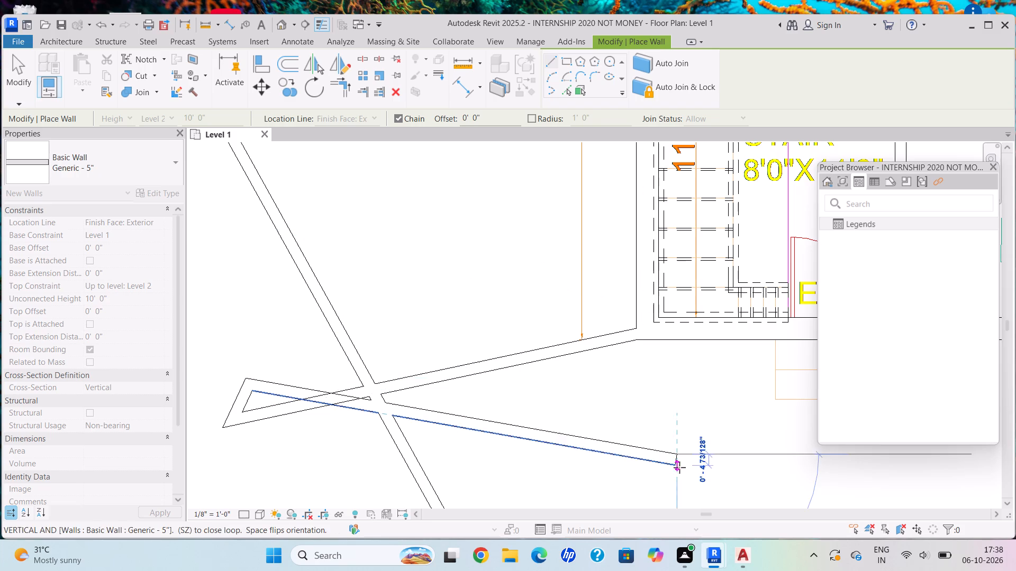
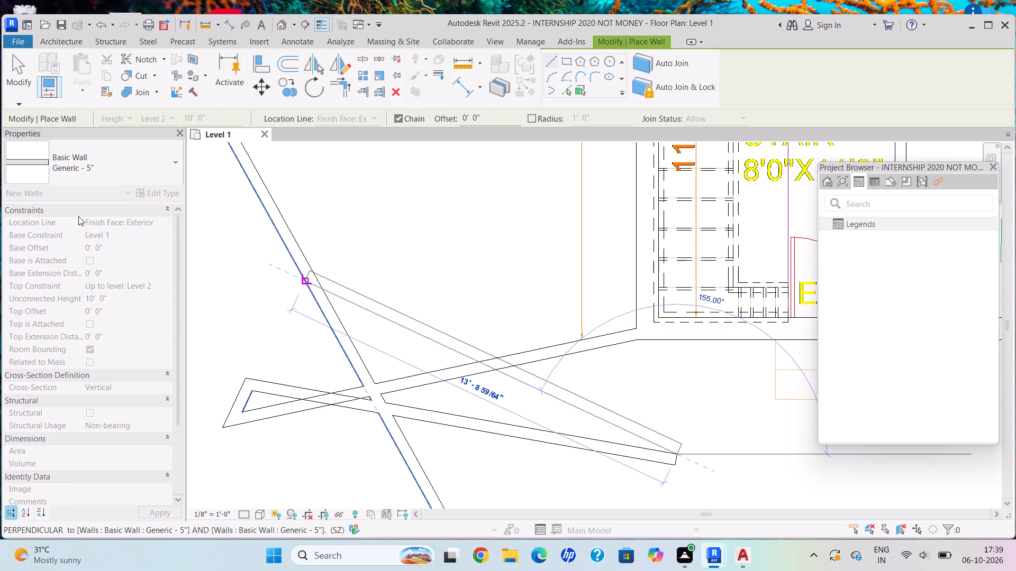
# Continue the architectural wall chain about 13' west-northwest to just east of the long diagonal wall, ending with a short northeast segment.
pyautogui.click(84, 7)
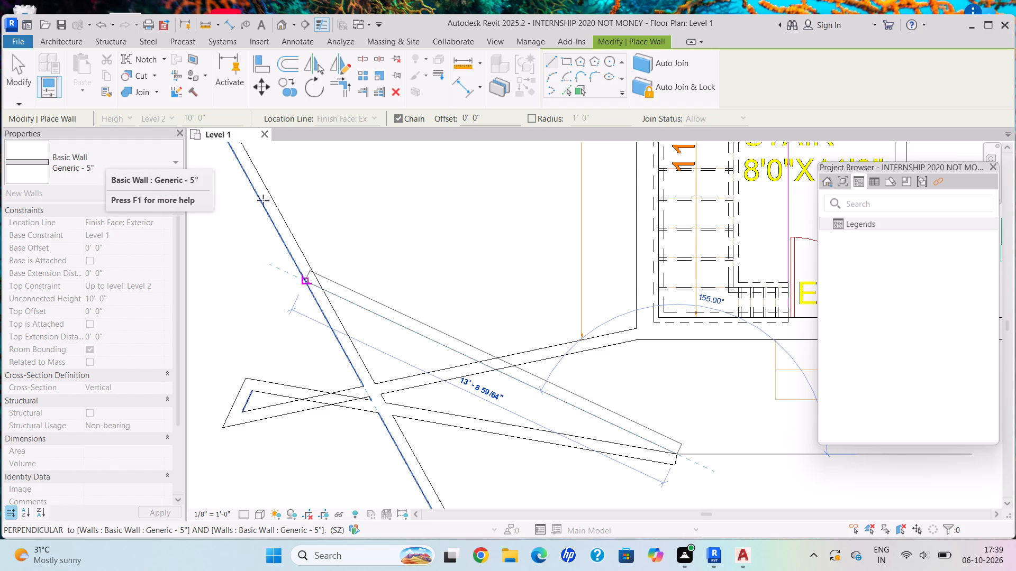
pyautogui.click(430, 173)
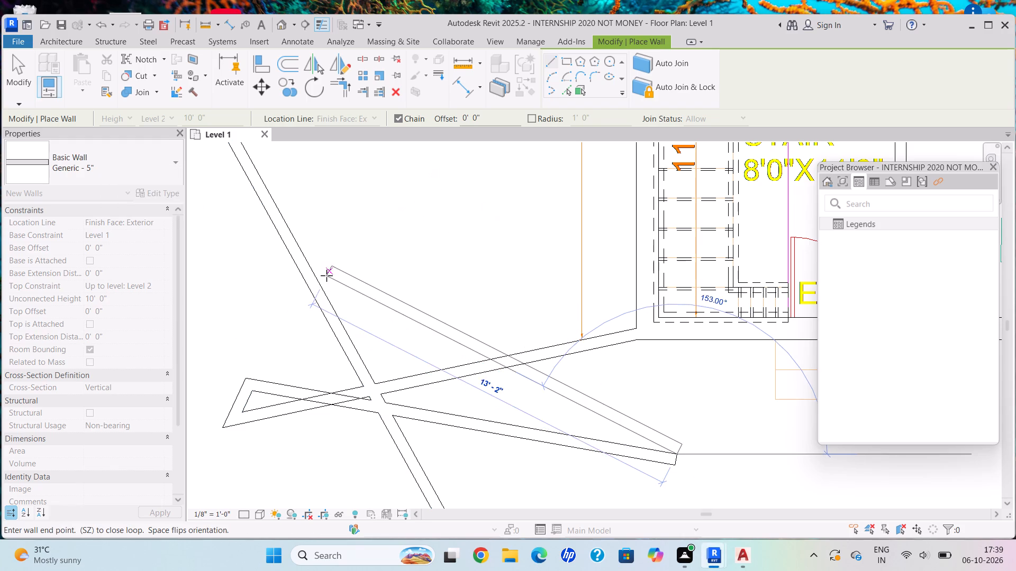
pyautogui.click(326, 262)
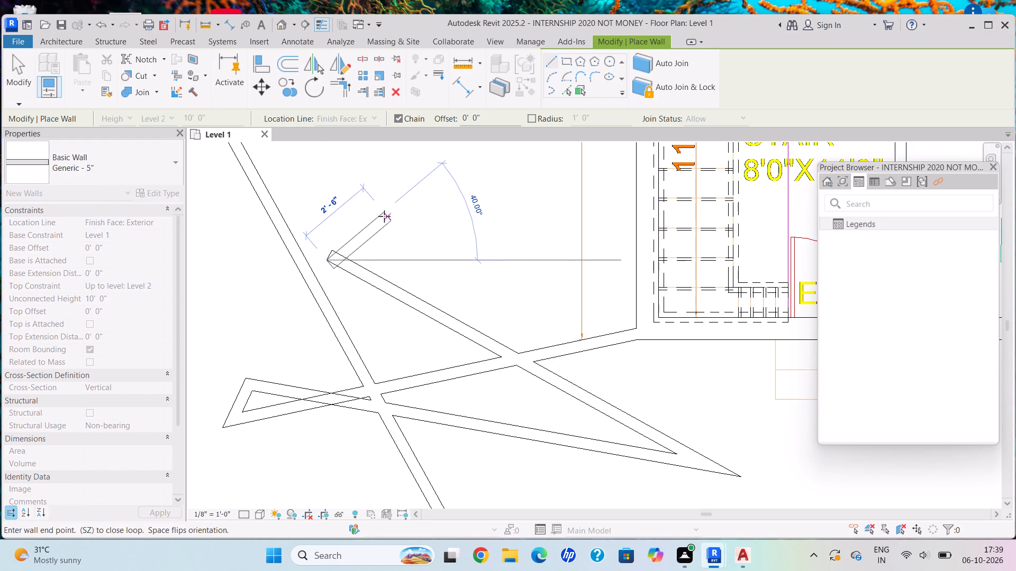
pyautogui.click(427, 190)
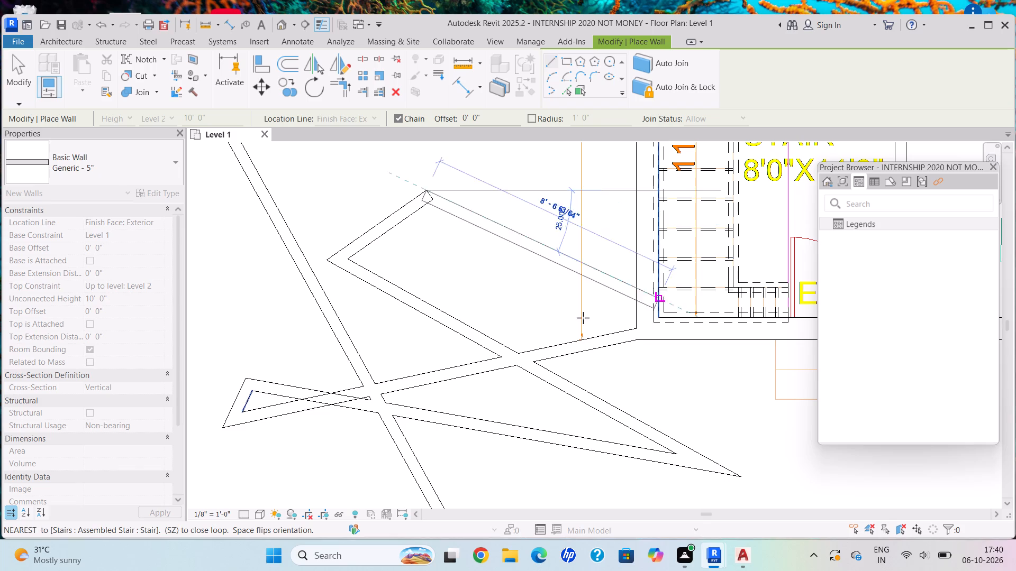
pyautogui.press('Escape')
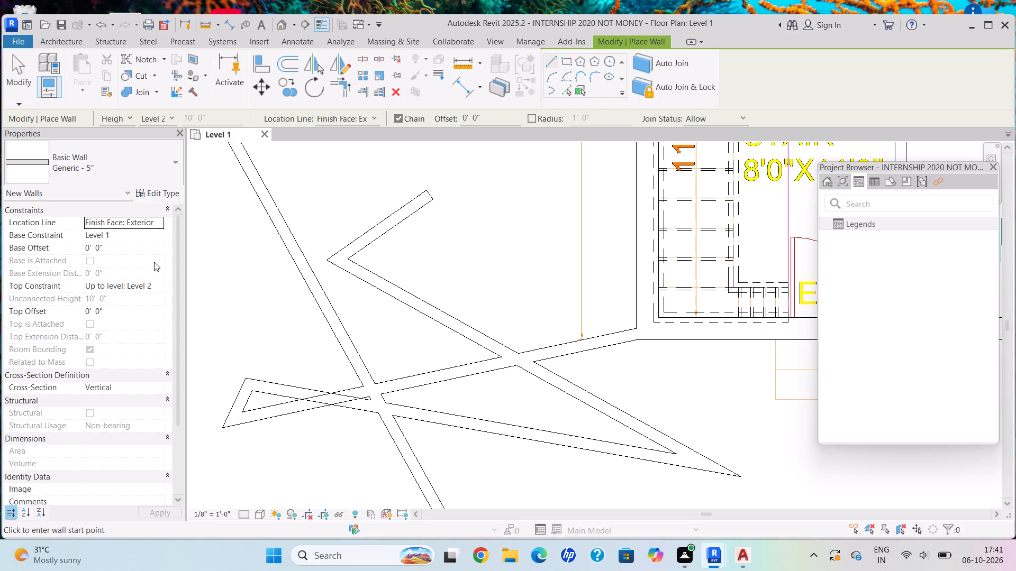
# Draw a separate wall about 3'-3" long across the long diagonal wall to the corner of the previous chain's last two segments.
pyautogui.scroll(1, 153, 261)
pyautogui.click(258, 246)
pyautogui.click(352, 261)
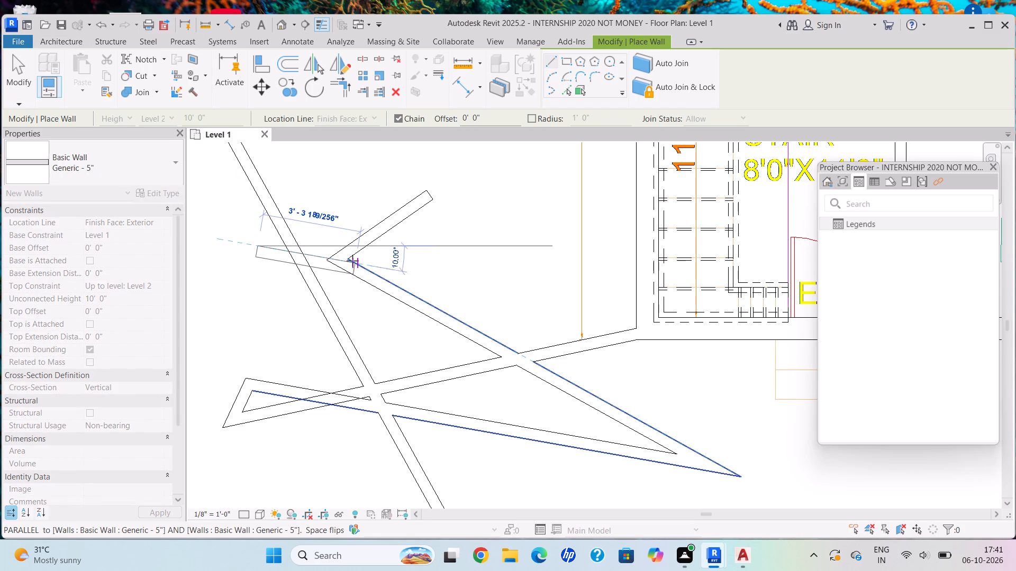
pyautogui.press('Escape')
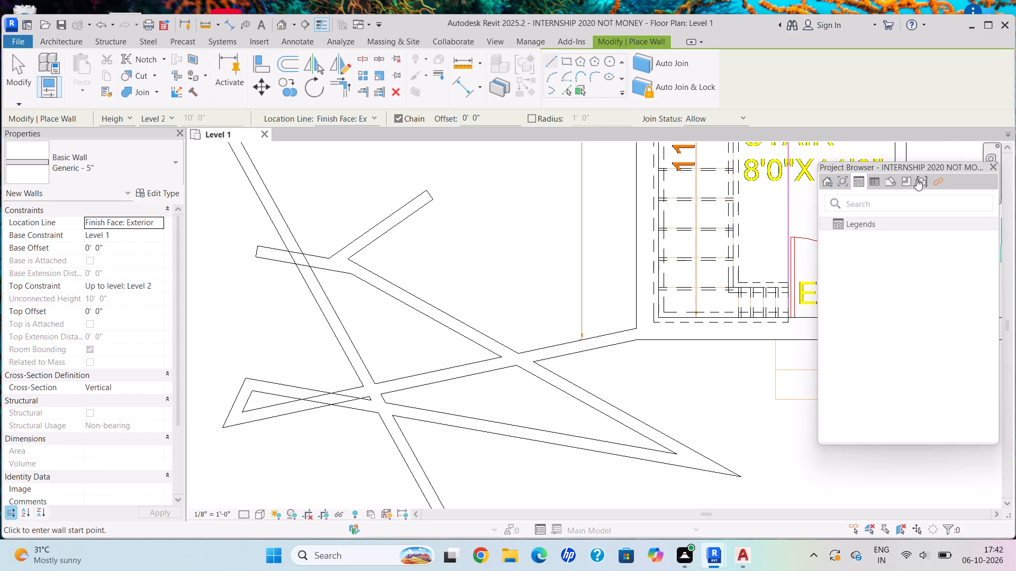
# Draw a new wall chain south-southwest to the wall crossing southwest of the stair, continuing southwest past the two long near-parallel walls.
pyautogui.moveTo(411, 261); pyautogui.dragTo(417, 266)
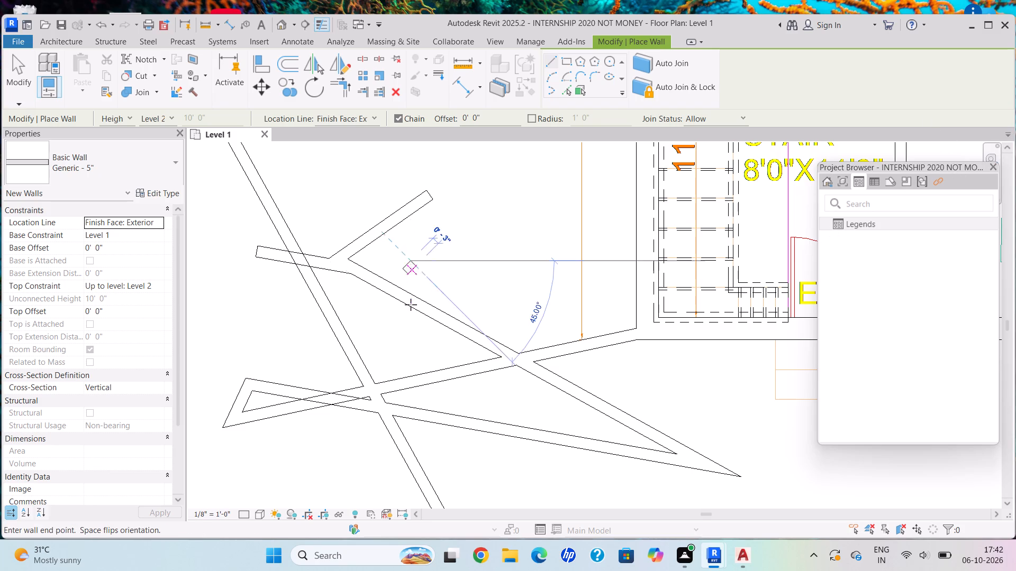
pyautogui.click(348, 392)
pyautogui.scroll(-3, 396, 343)
pyautogui.moveTo(396, 342); pyautogui.dragTo(633, 204, button='middle')
pyautogui.middleClick(640, 195)
pyautogui.scroll(-1, 424, 338)
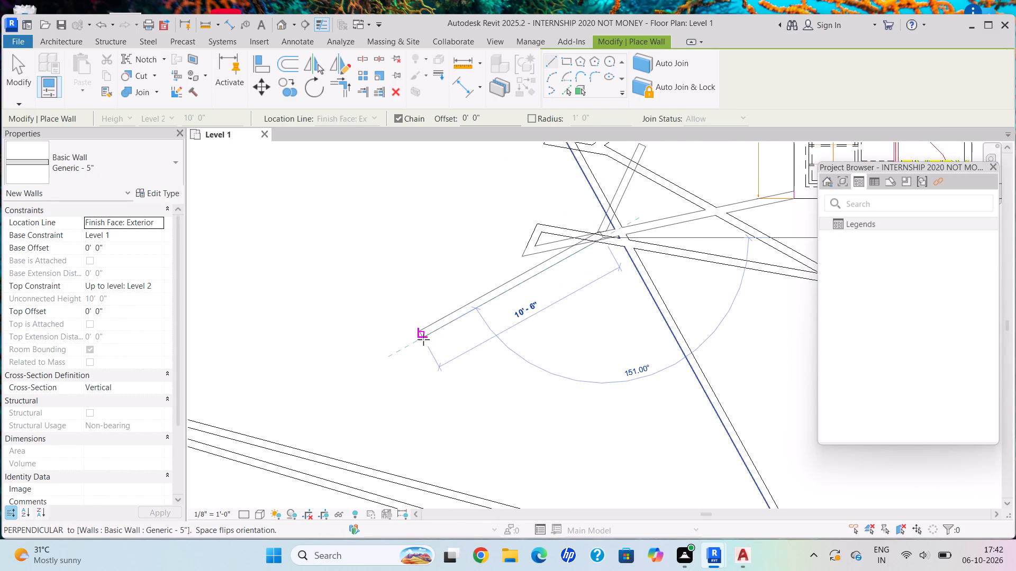
pyautogui.scroll(-7, 423, 339)
pyautogui.moveTo(422, 340); pyautogui.dragTo(548, 235, button='middle')
pyautogui.scroll(-2, 358, 407)
pyautogui.moveTo(358, 407); pyautogui.dragTo(378, 371, button='middle')
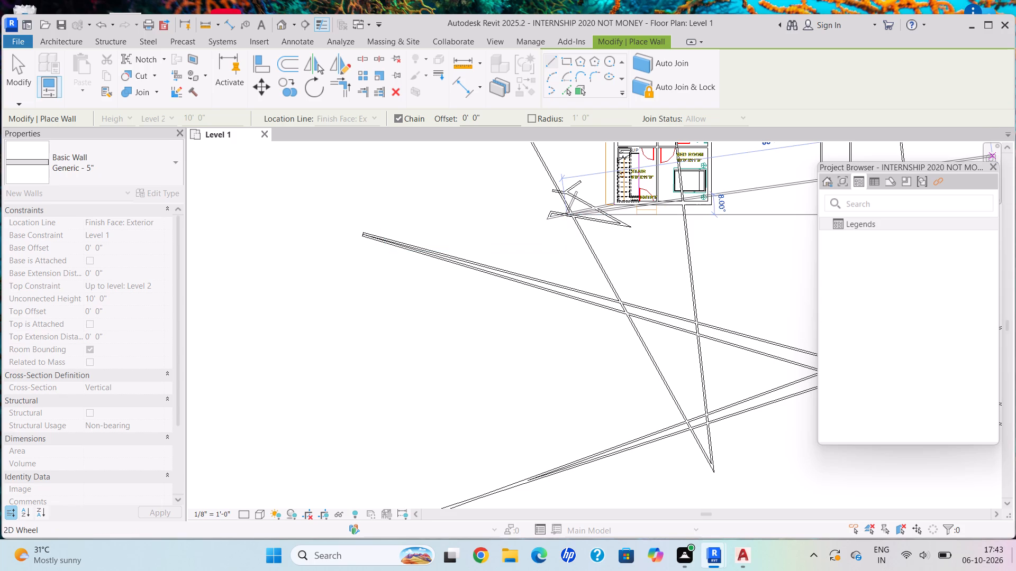
pyautogui.click(474, 335)
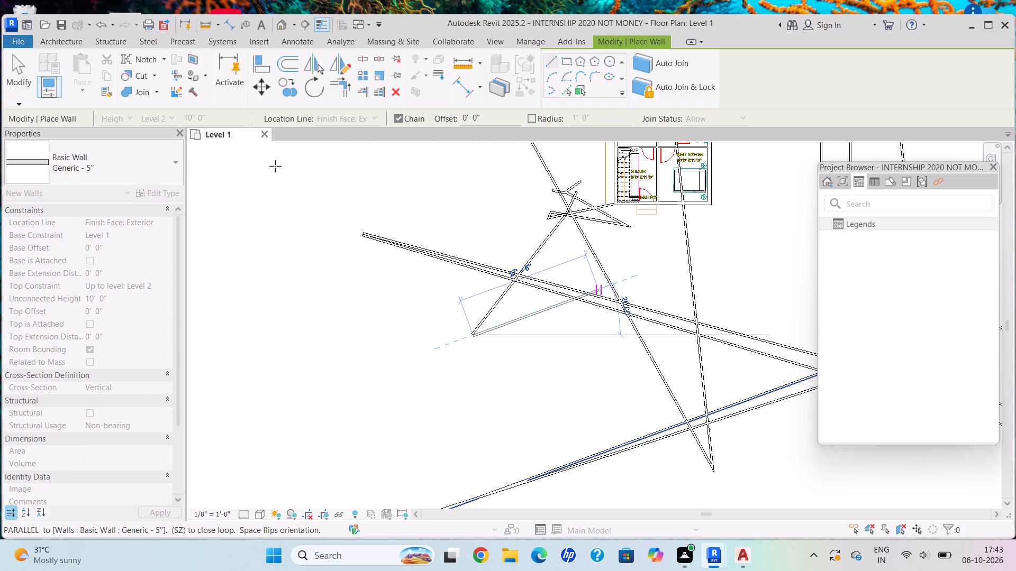
# Extend the wall chain with a west-southwest segment and a segment about 38' long running nearly north.
pyautogui.click(304, 438)
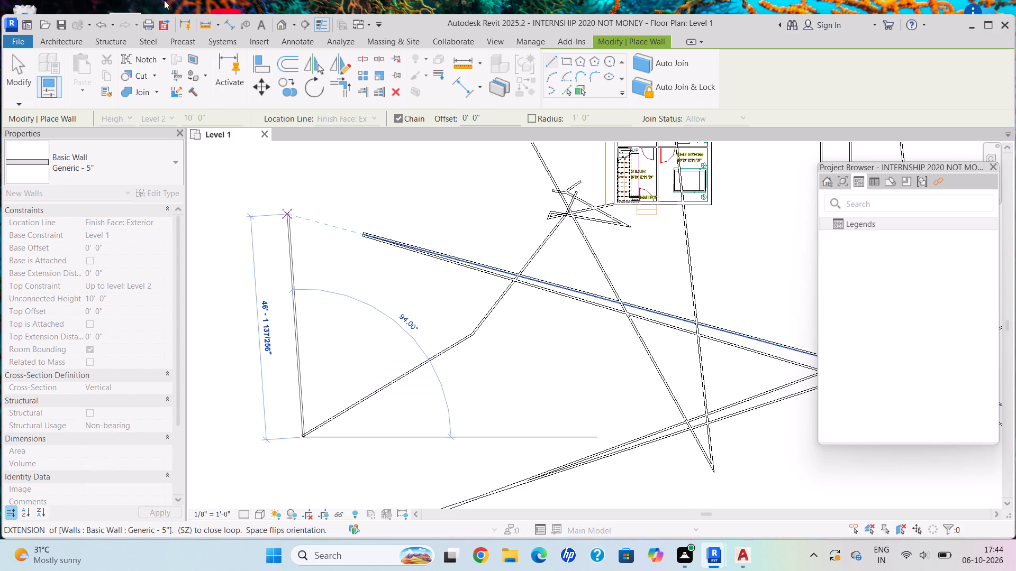
pyautogui.moveTo(286, 252); pyautogui.dragTo(287, 252)
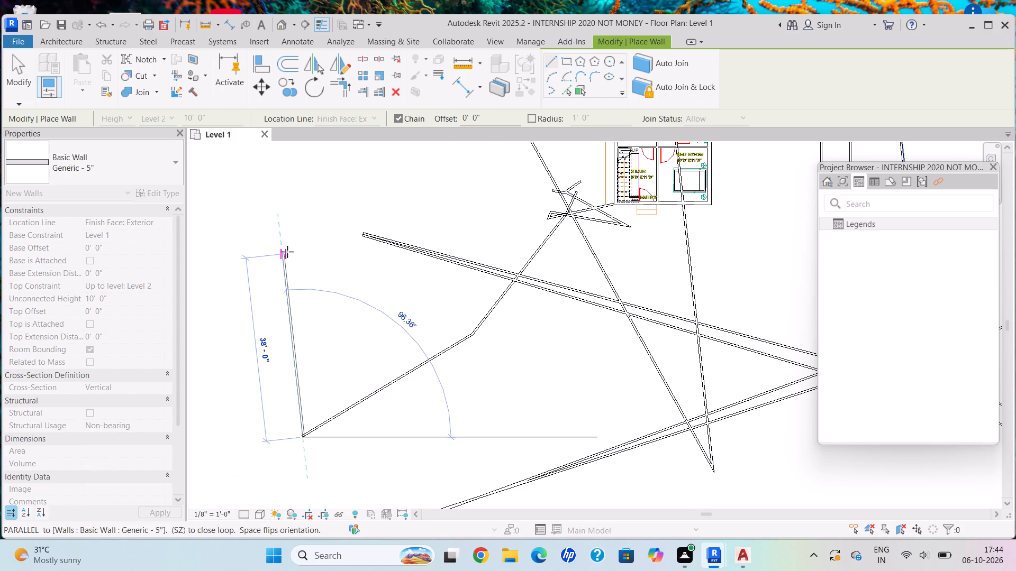
pyautogui.moveTo(287, 252); pyautogui.dragTo(292, 252)
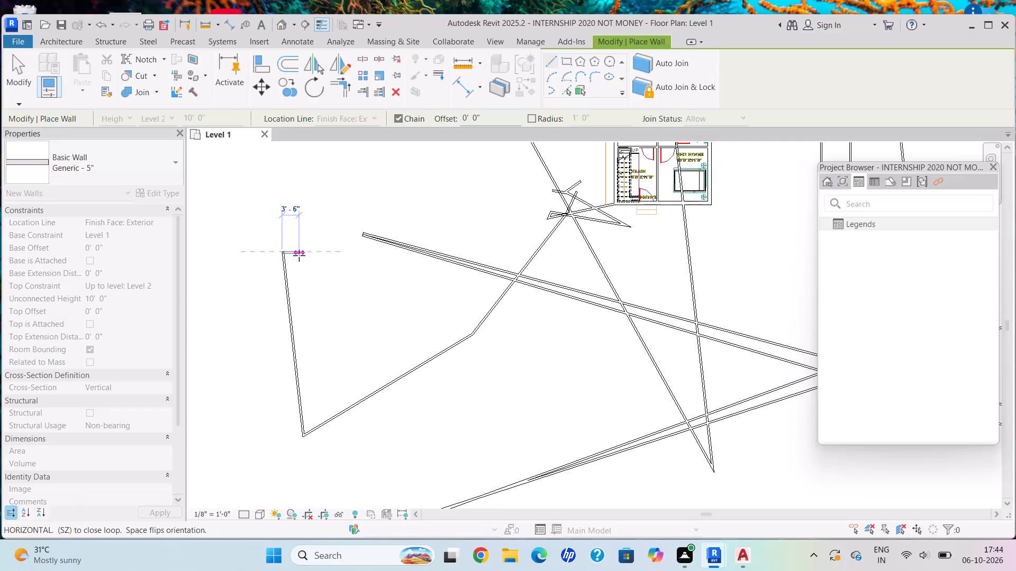
# Extend the wall chain southeast to a point south of the house and east-northeast to near the long walls' southeast corner.
pyautogui.click(708, 564)
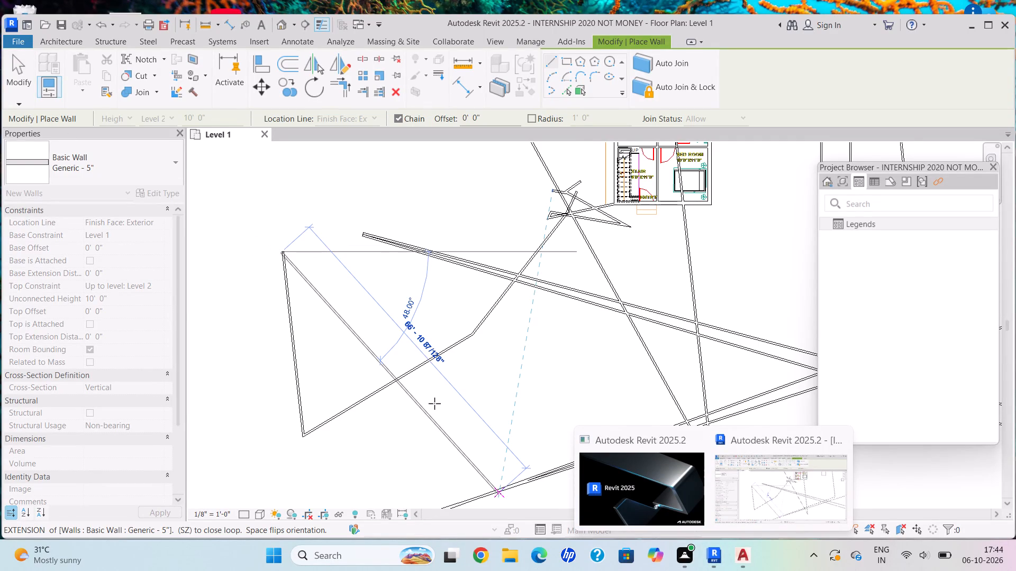
pyautogui.scroll(-2, 376, 251)
pyautogui.scroll(1, 375, 253)
pyautogui.scroll(-1, 375, 253)
pyautogui.scroll(-1, 509, 225)
pyautogui.scroll(-4, 368, 343)
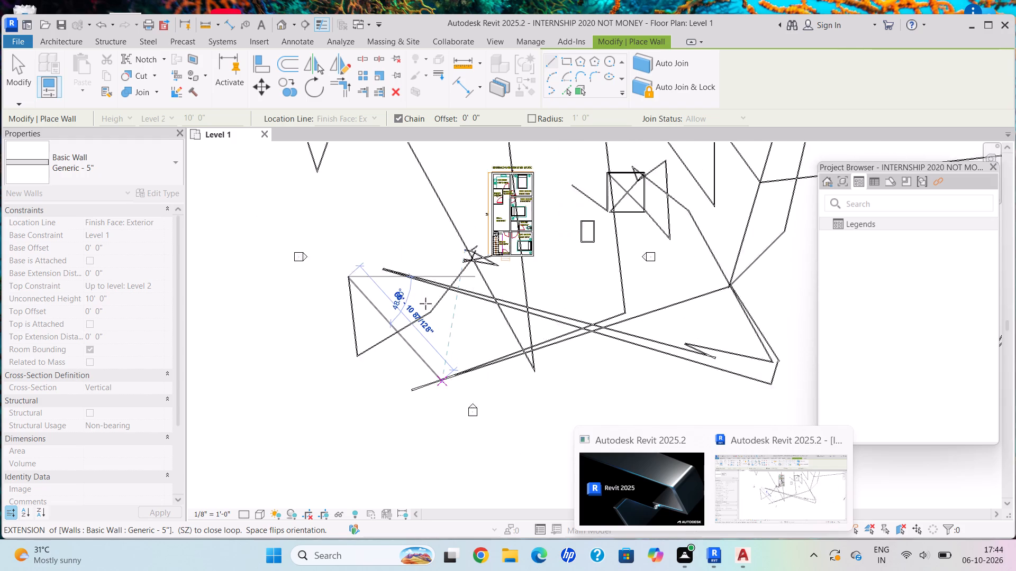
pyautogui.scroll(-1, 419, 325)
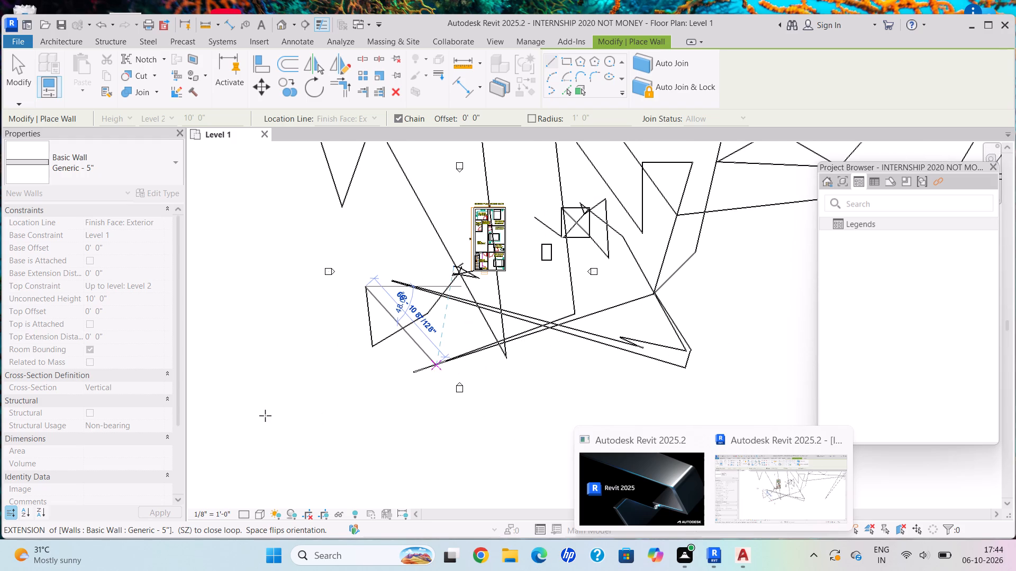
pyautogui.click(265, 416)
pyautogui.click(166, 357)
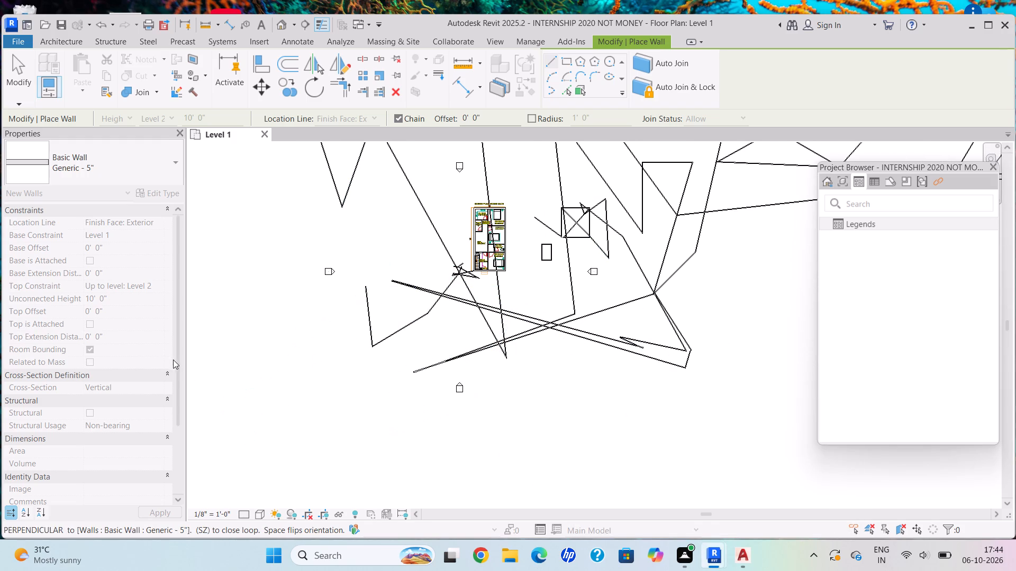
pyautogui.click(510, 415)
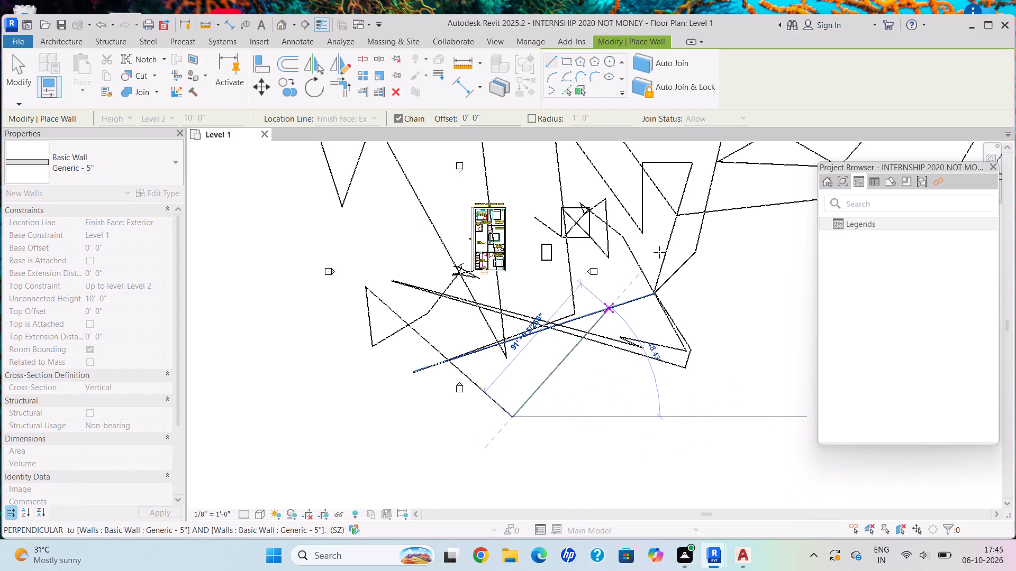
pyautogui.click(683, 122)
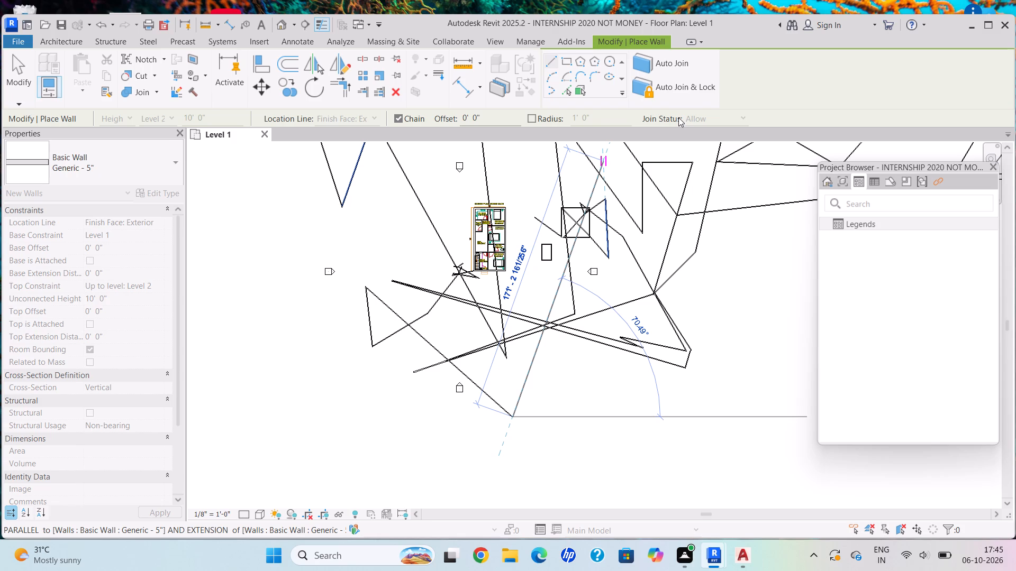
pyautogui.click(678, 117)
pyautogui.click(689, 357)
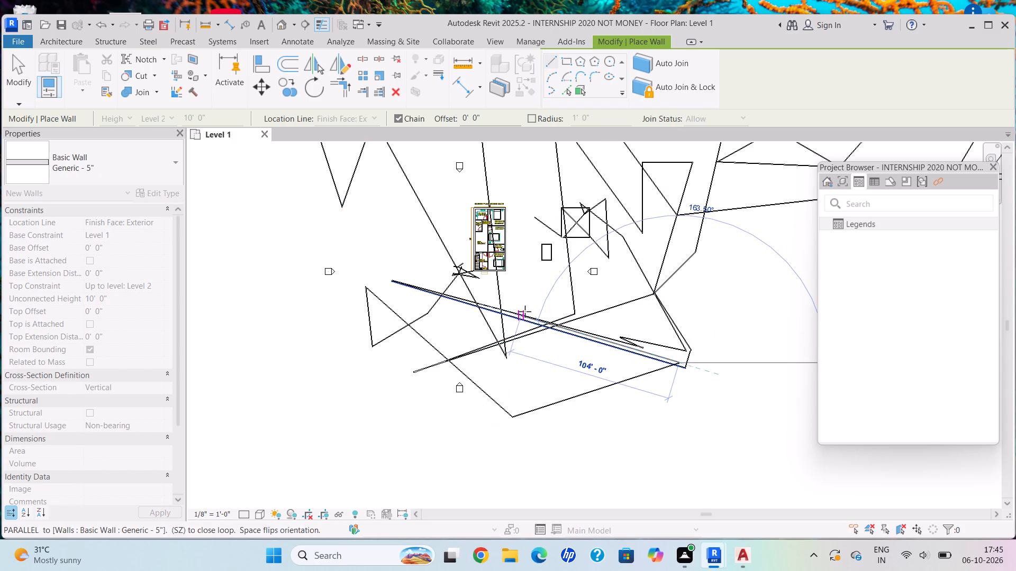
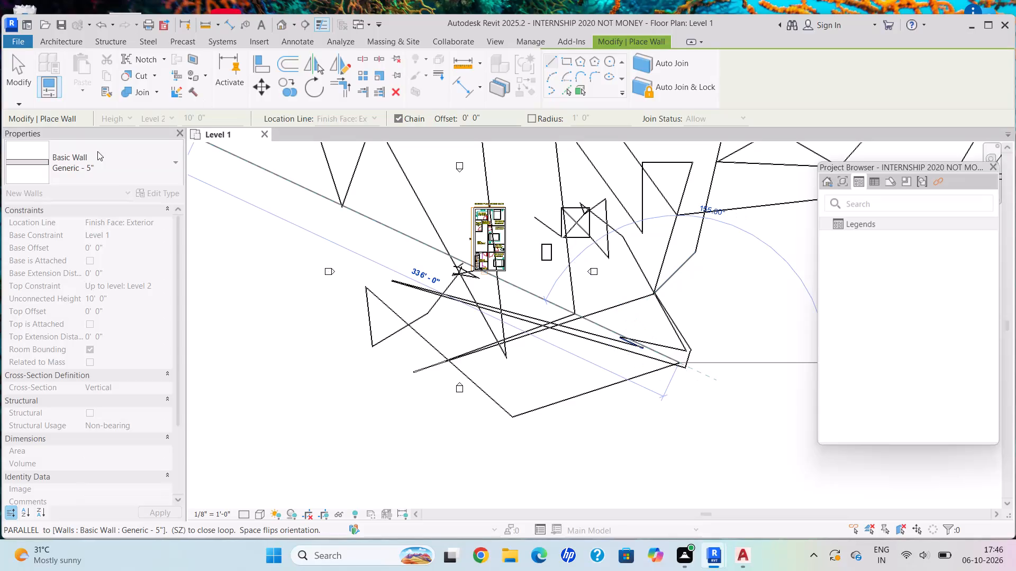
# Extend the wall chain northwest to a point southeast of the crossed square, southwest beyond the long walls, and with two short segments east-southeast and due east.
pyautogui.click(597, 258)
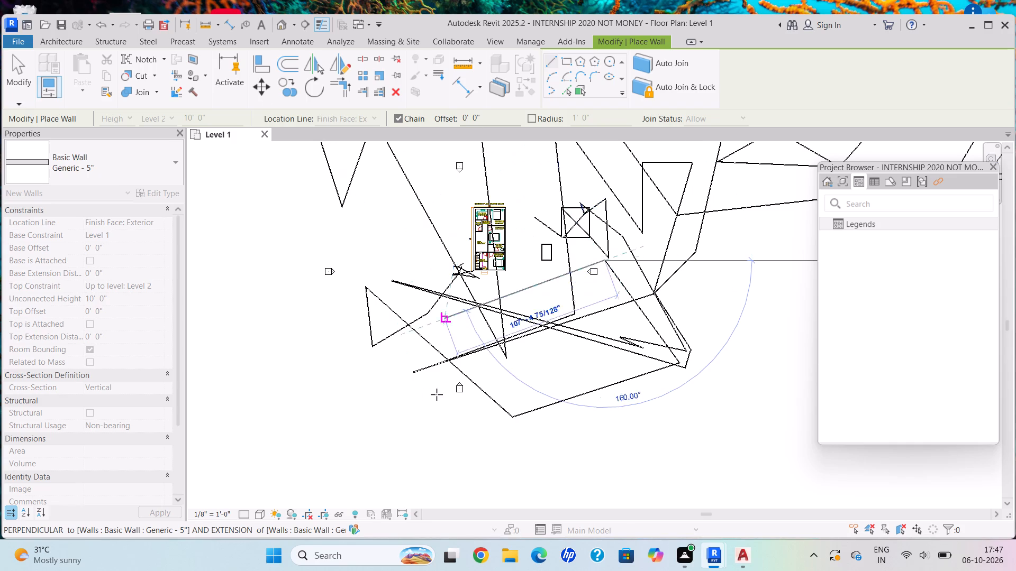
pyautogui.click(369, 444)
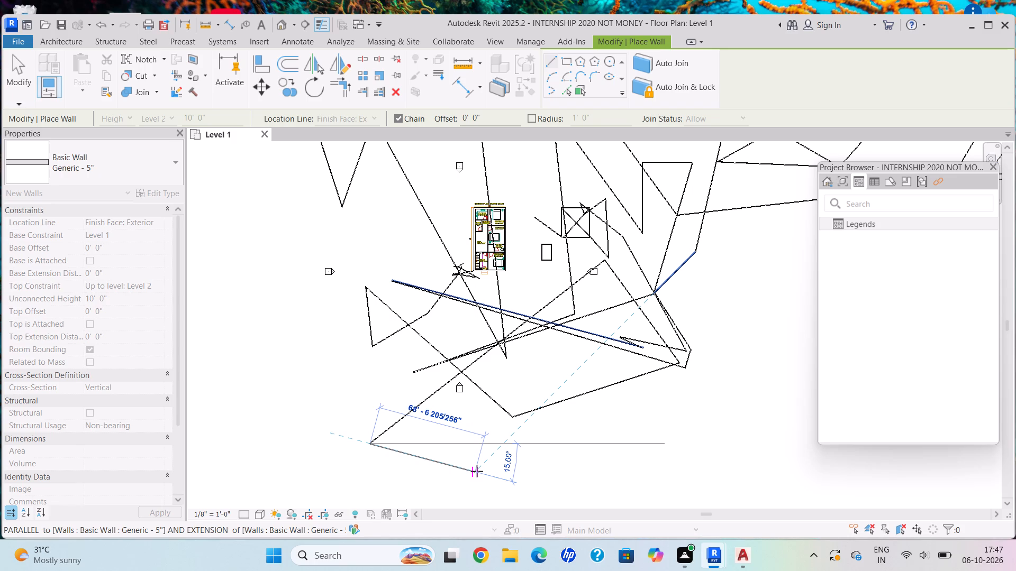
pyautogui.click(427, 465)
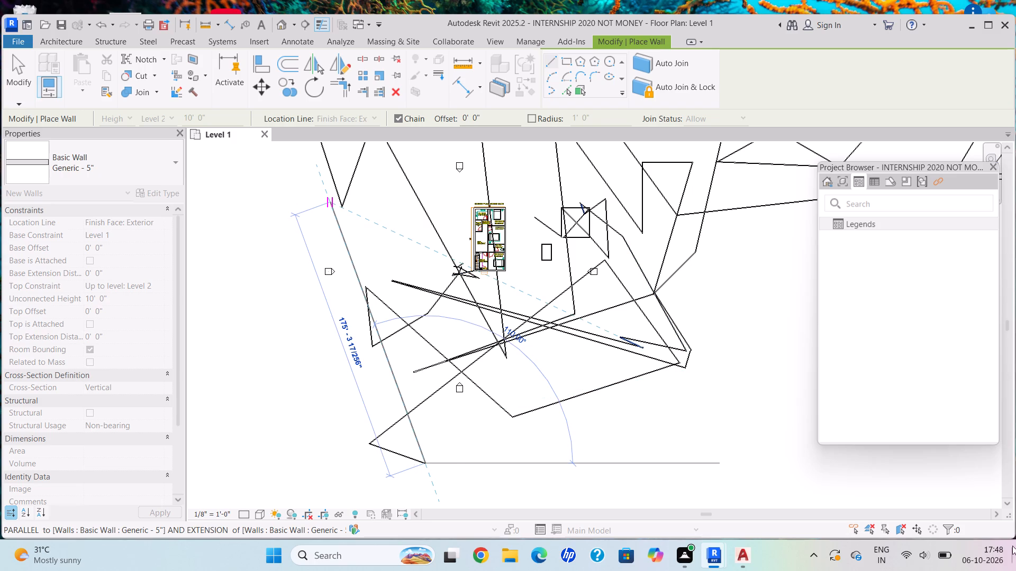
pyautogui.click(548, 456)
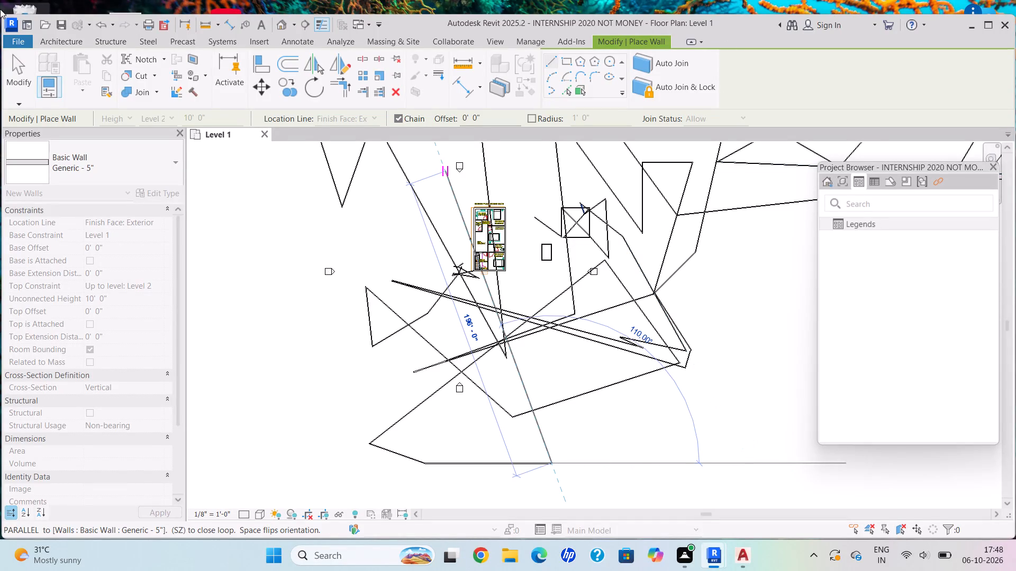
# Extend the wall chain west-northwest to a point southwest of the house and north-northeast to just below the V-shaped wall corner.
pyautogui.click(271, 382)
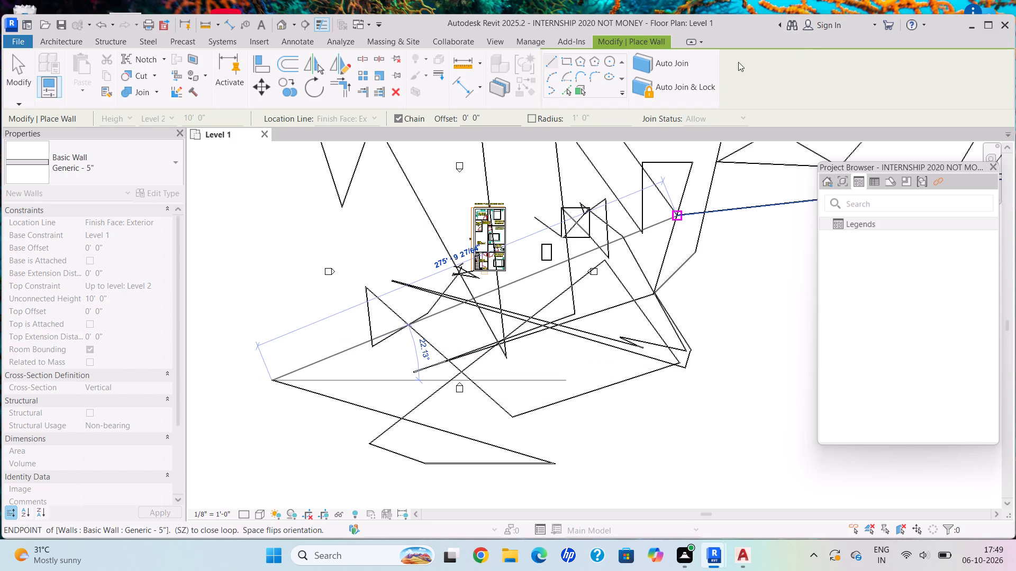
pyautogui.click(347, 220)
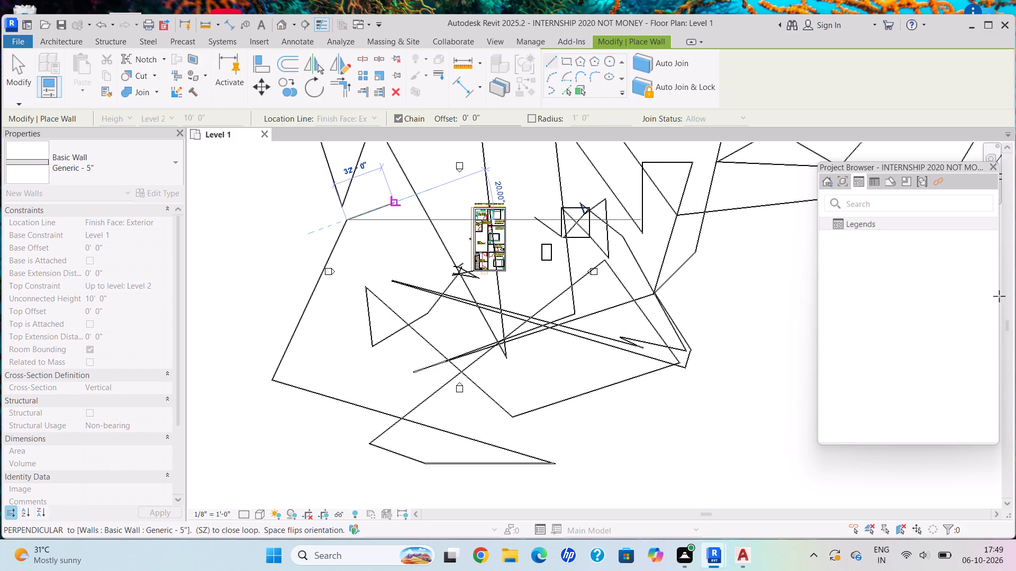
# Extend the wall chain far southeast, back west-northwest, and northeast at 45° to near the wall corner east of the crossed square.
pyautogui.click(683, 480)
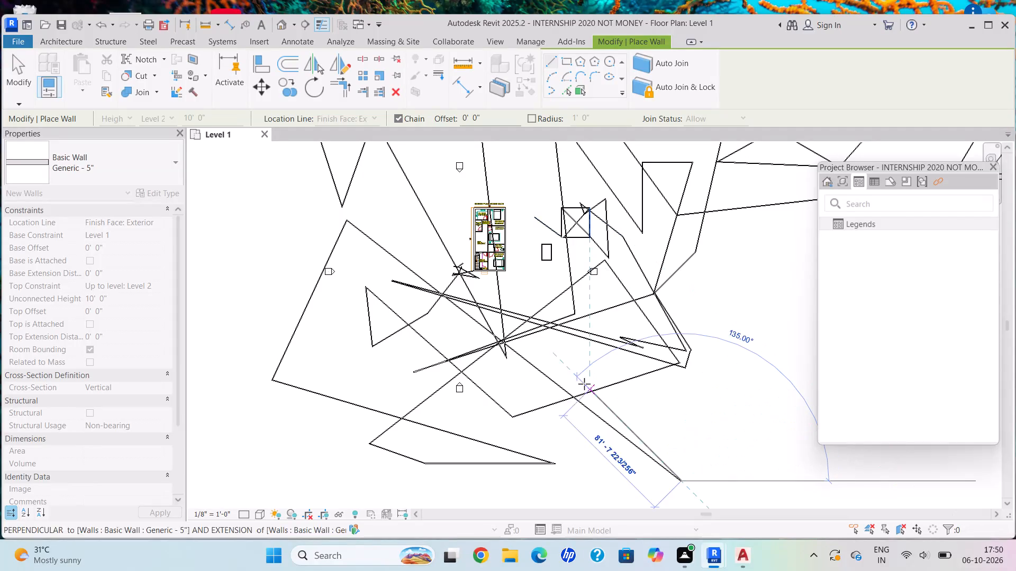
pyautogui.click(495, 389)
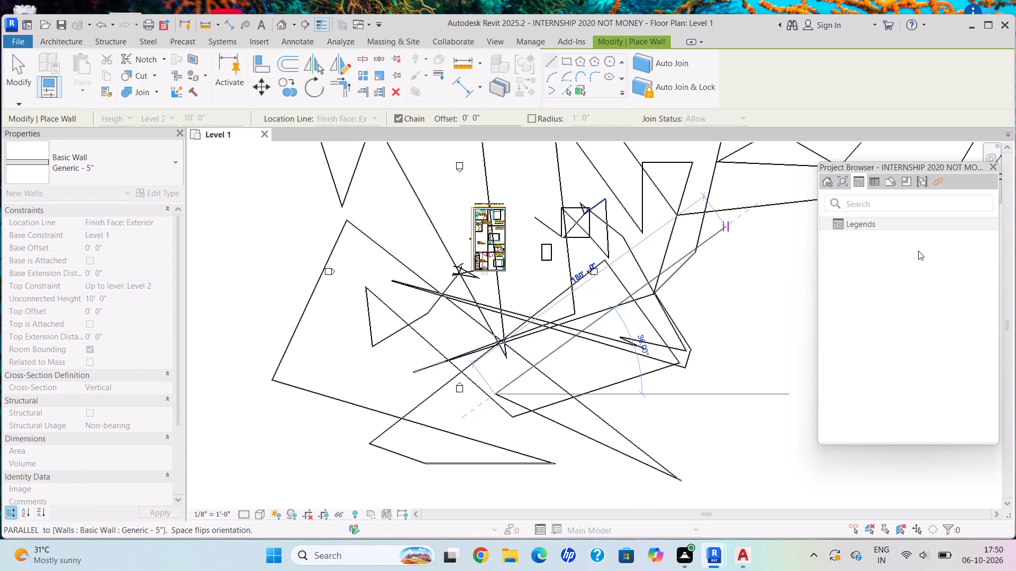
pyautogui.click(660, 219)
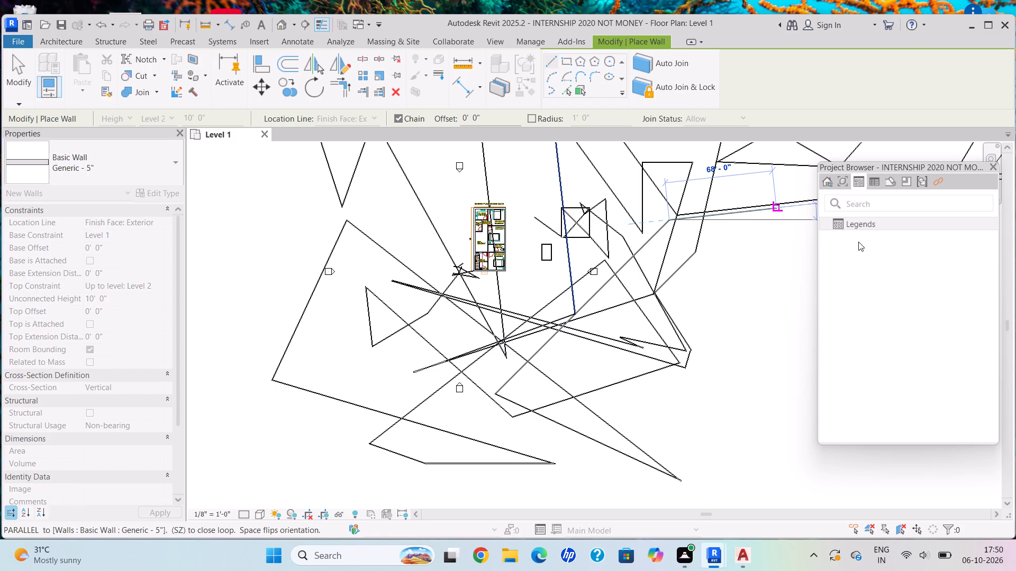
# Extend the wall chain about 264' south-southwest, with a long segment east-northeast and a longer one returning west-southwest, south of the existing walls.
pyautogui.scroll(-2, 486, 443)
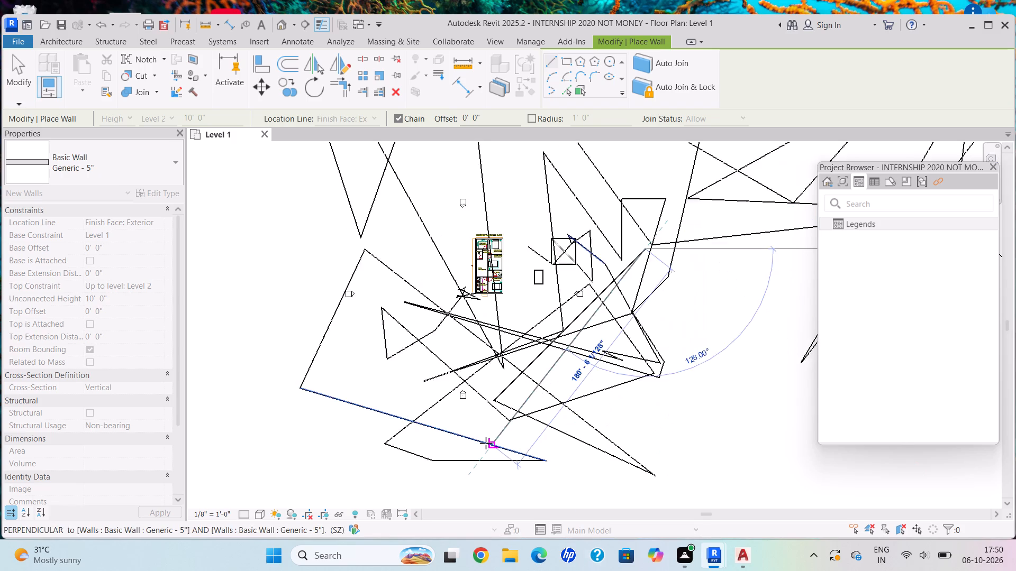
pyautogui.scroll(-3, 486, 439)
pyautogui.moveTo(490, 438); pyautogui.dragTo(521, 346, button='middle')
pyautogui.click(537, 435)
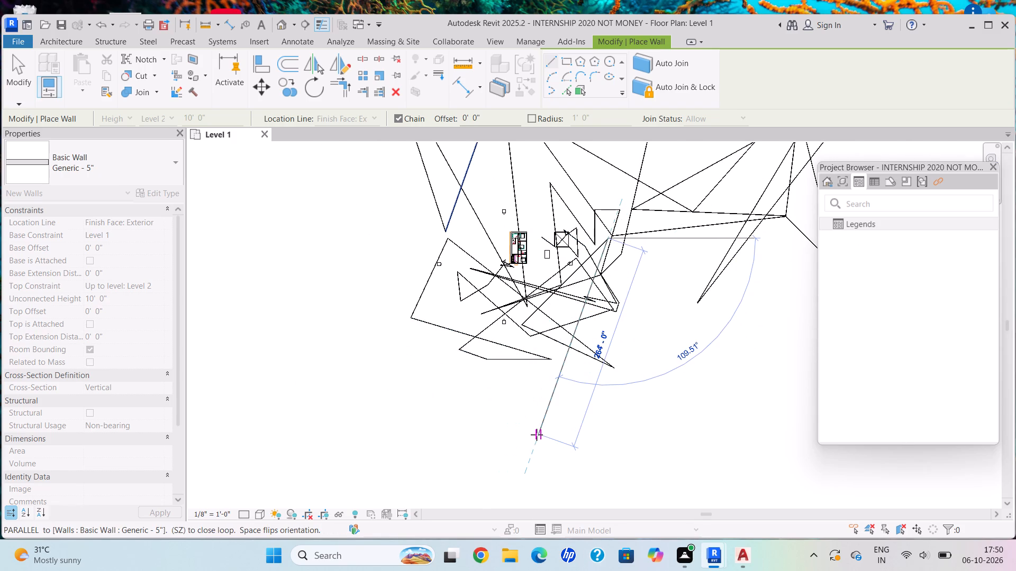
pyautogui.click(755, 388)
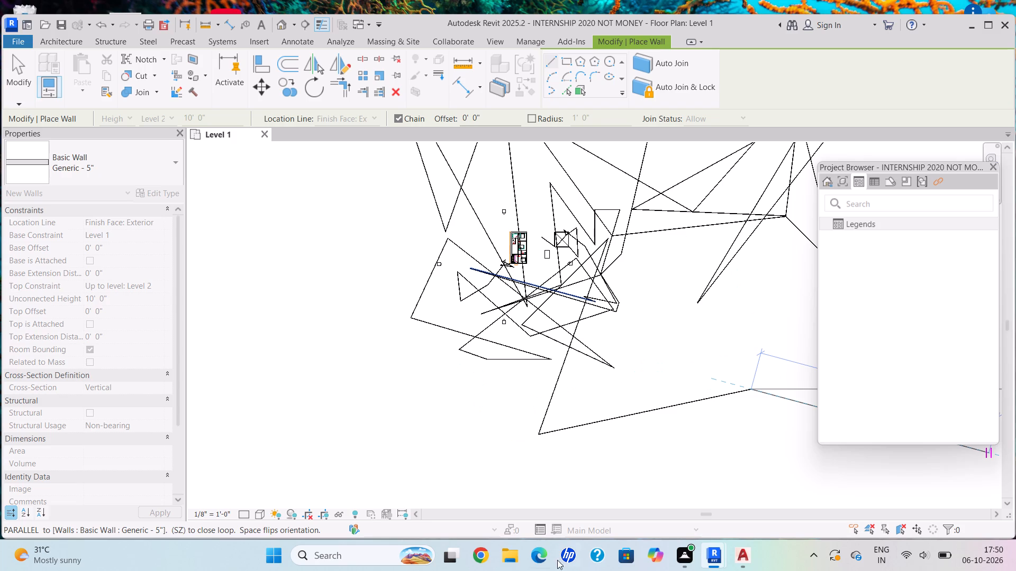
pyautogui.click(459, 464)
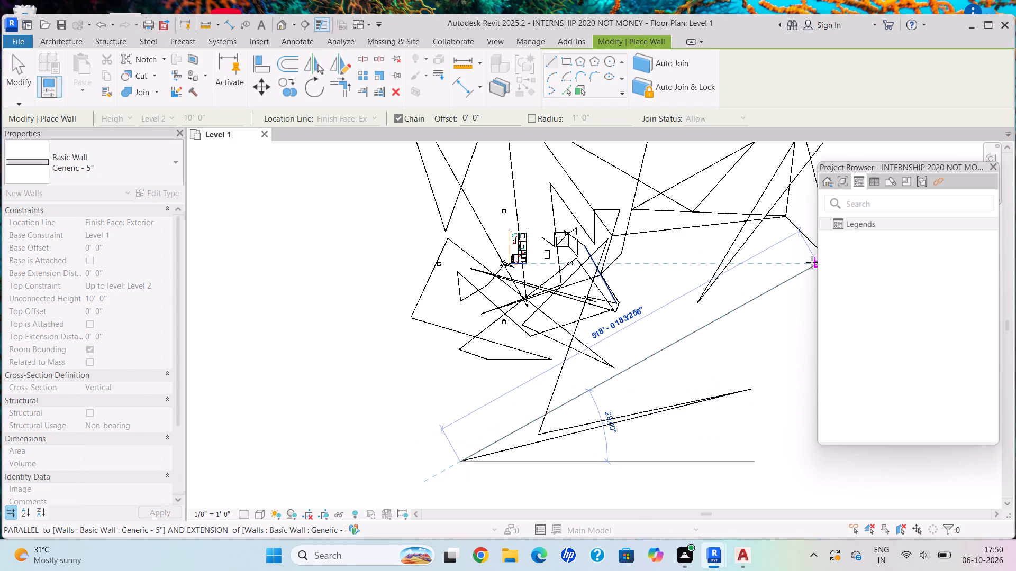
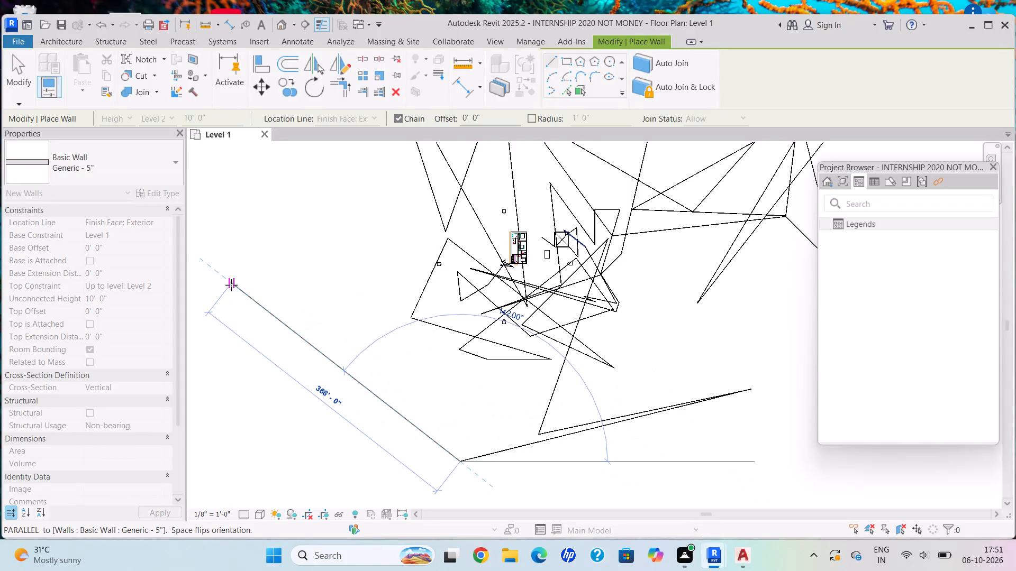
# Extend the wall chain about 368' northwest to a point west of the existing walls, parallel to an existing Generic - 5" wall.
pyautogui.click(231, 285)
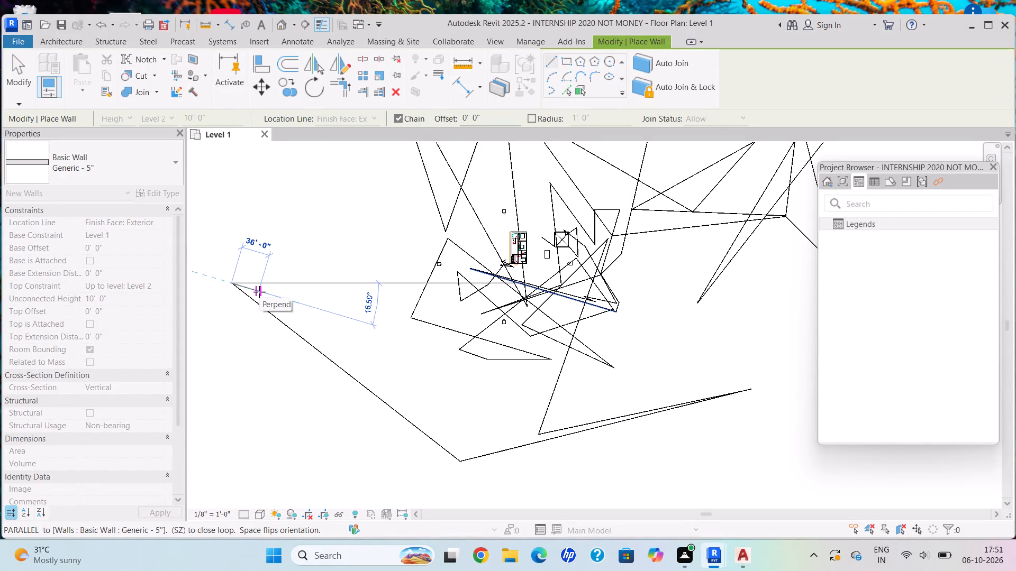
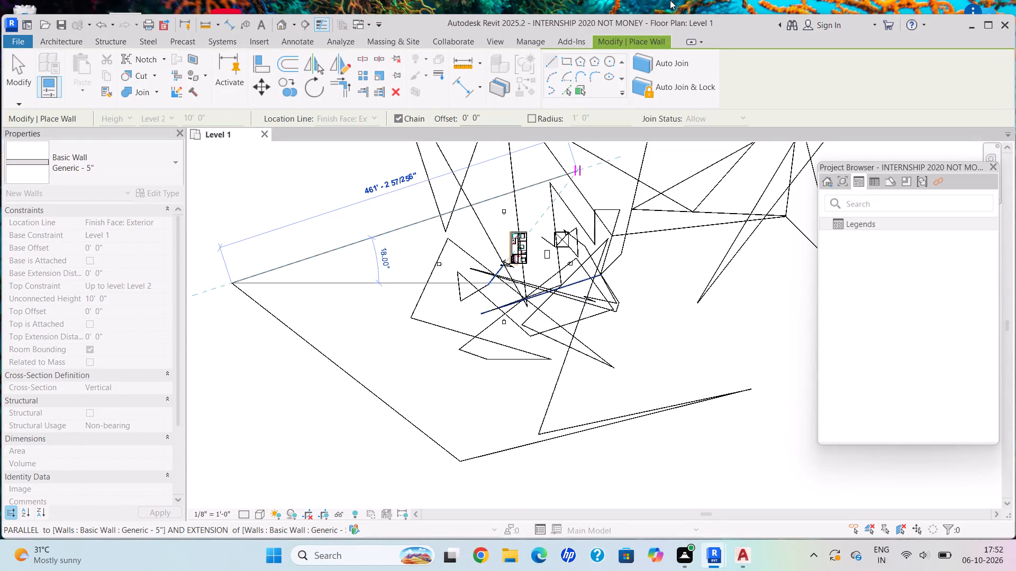
# Continue the Generic - 5" wall chain with five zigzag segments west and southwest of the house plan, then end the chain.
pyautogui.click(452, 411)
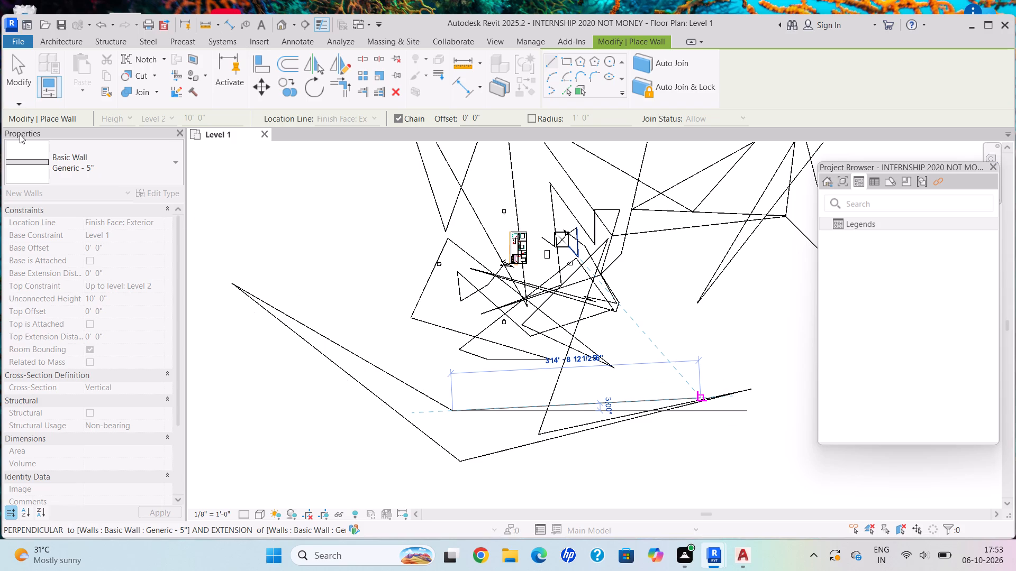
pyautogui.click(299, 252)
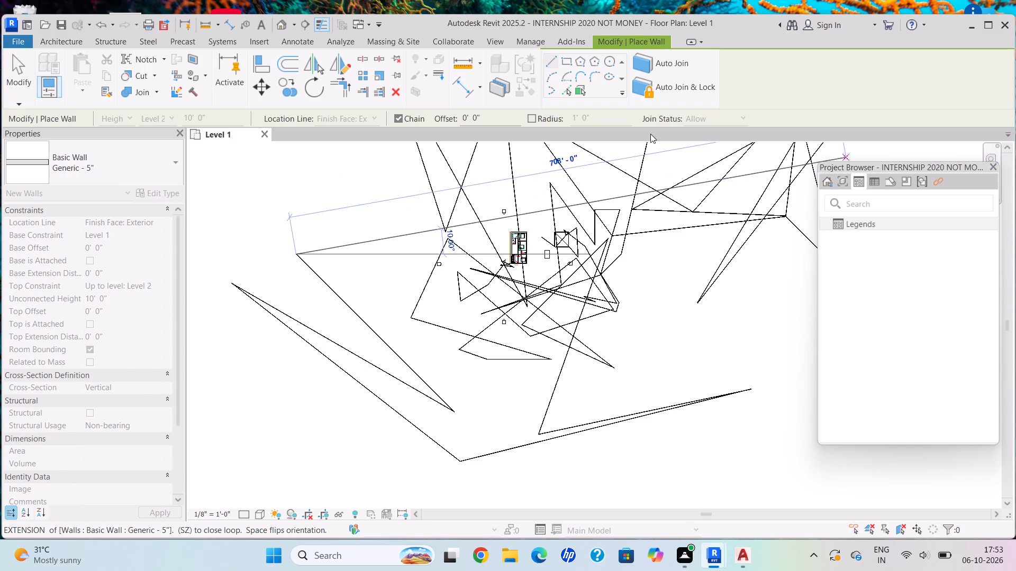
pyautogui.click(368, 456)
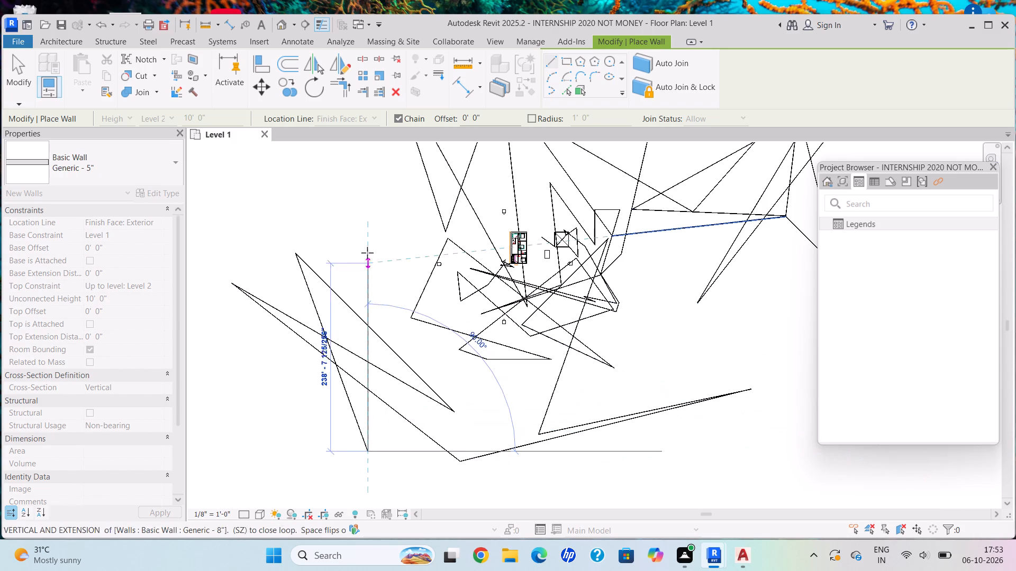
pyautogui.click(384, 242)
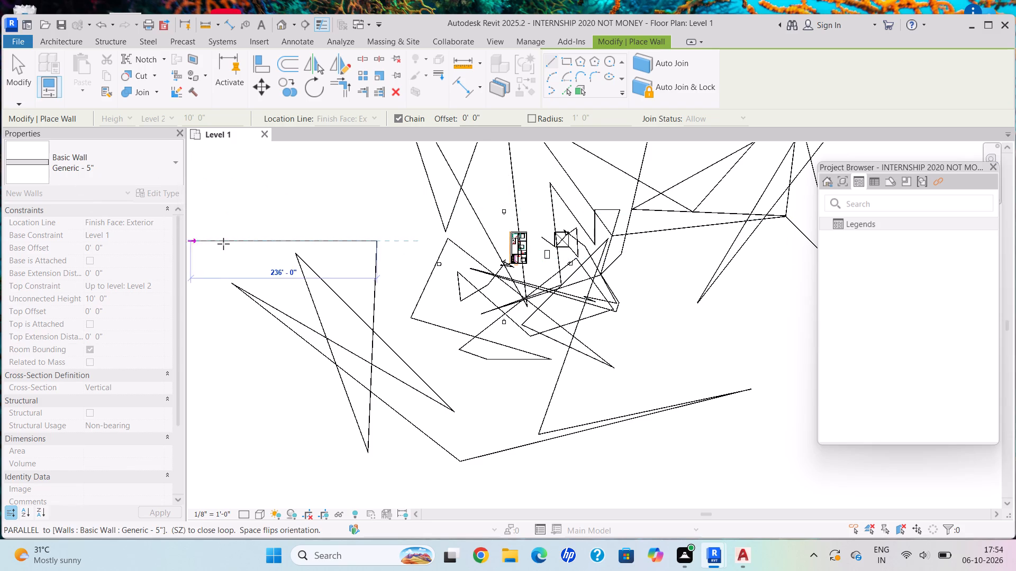
pyautogui.click(225, 227)
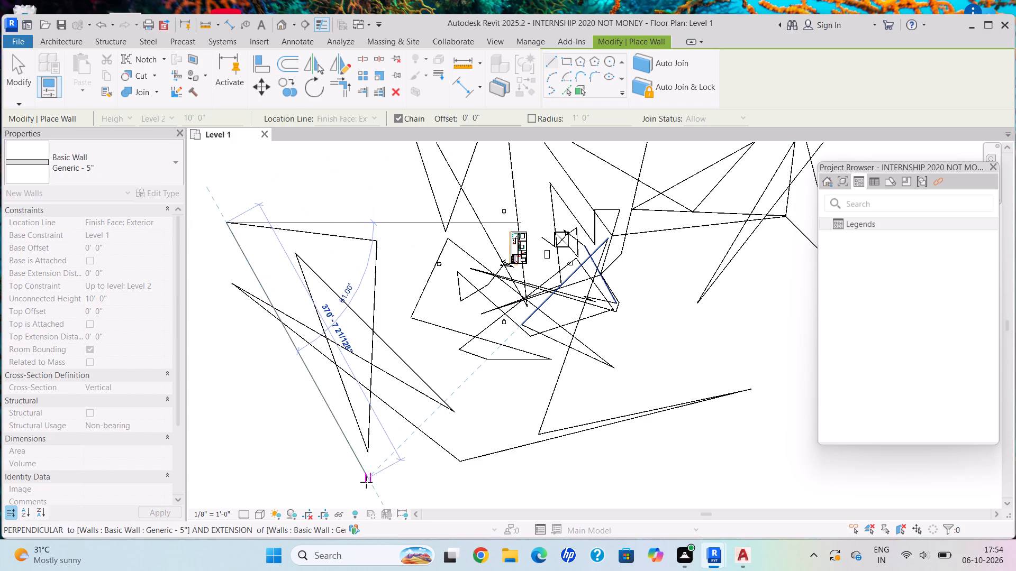
pyautogui.click(289, 509)
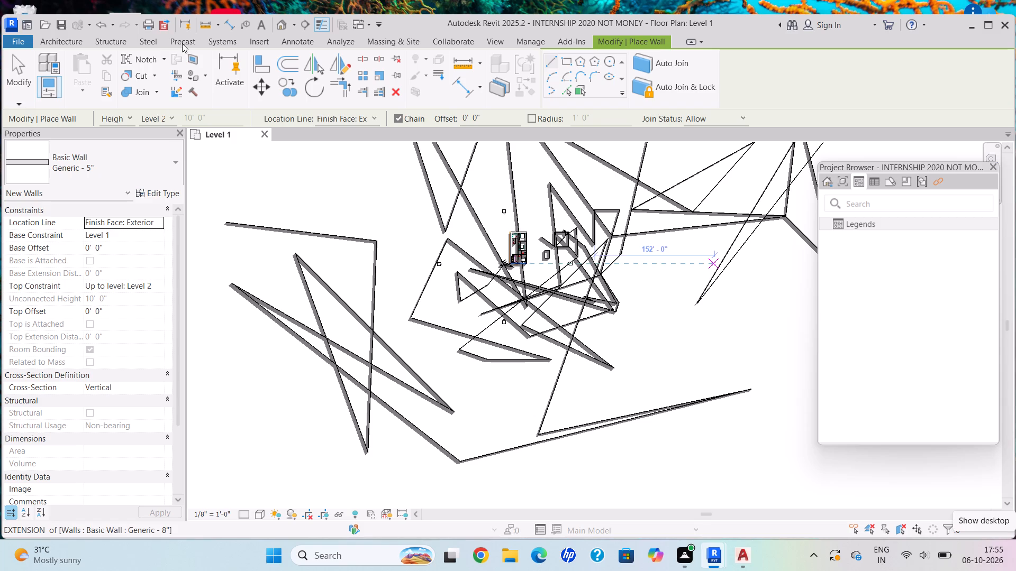
# Start a new Generic - 5" wall chain southwest of the house, running east, then back west-southwest about 444' at 15°.
pyautogui.click(262, 407)
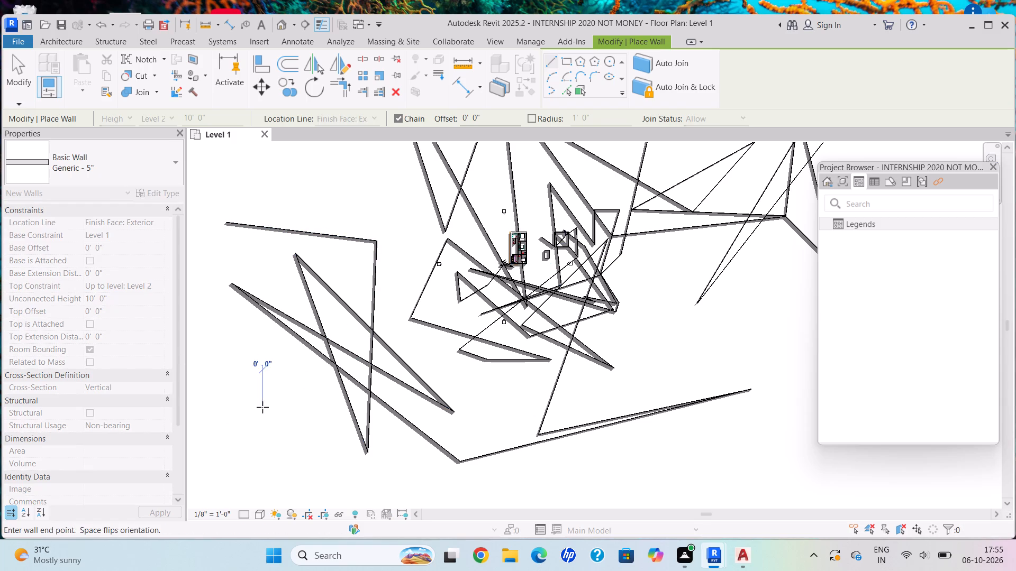
pyautogui.click(592, 376)
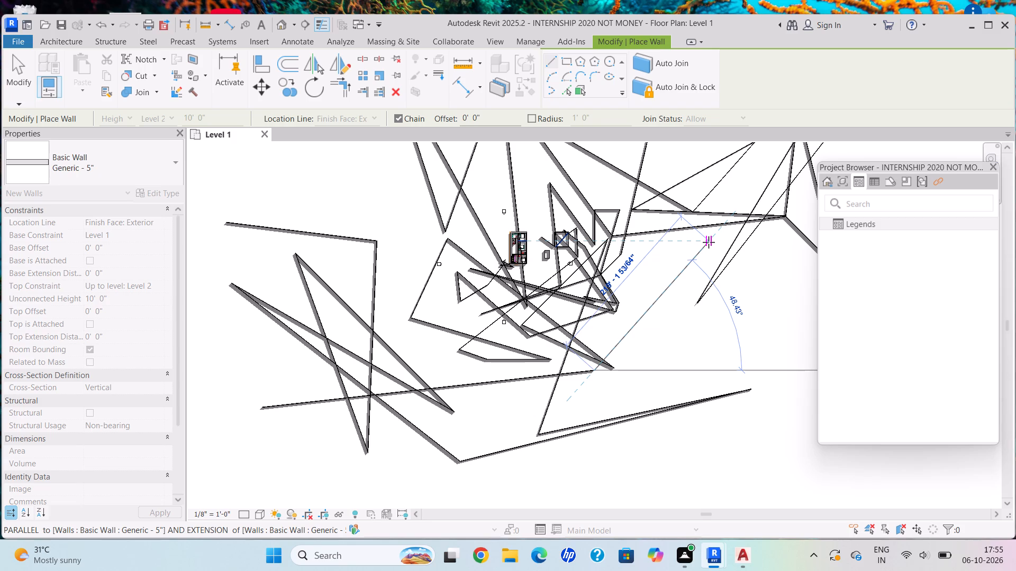
pyautogui.click(248, 466)
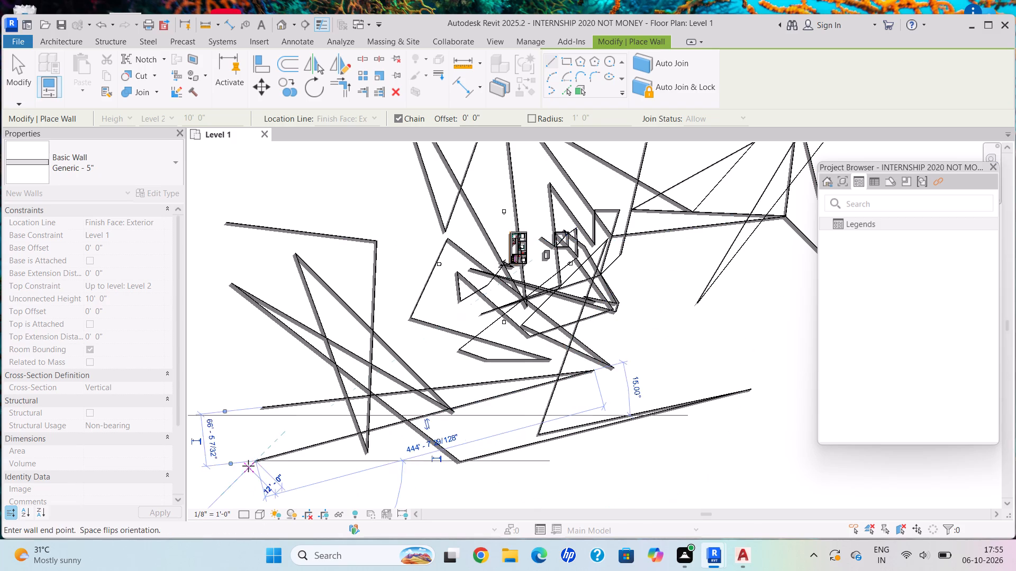
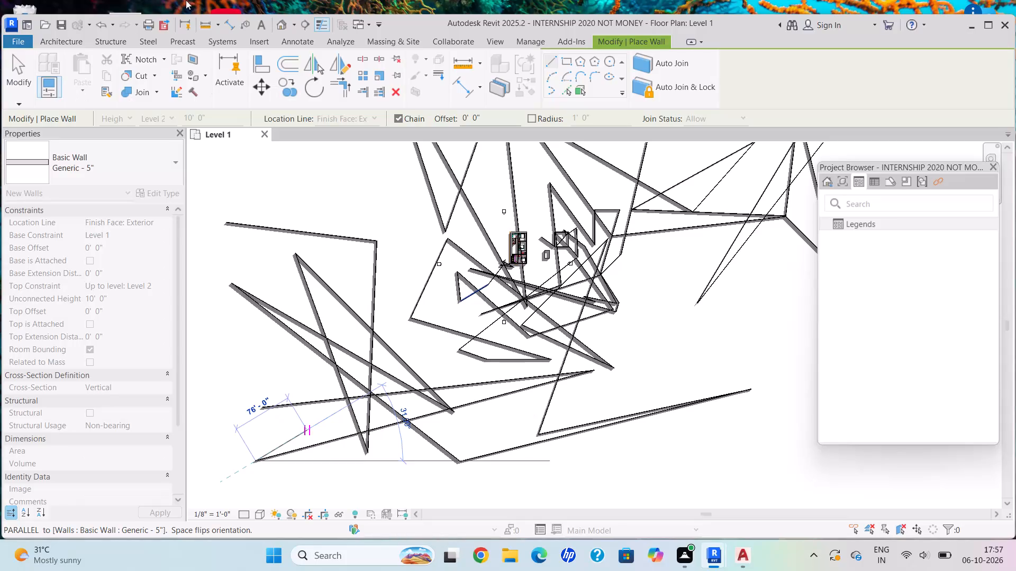
# Continue the Generic - 5" wall chain west of the house plan with one segment running north-northeast and a shorter one running nearly north.
pyautogui.click(362, 276)
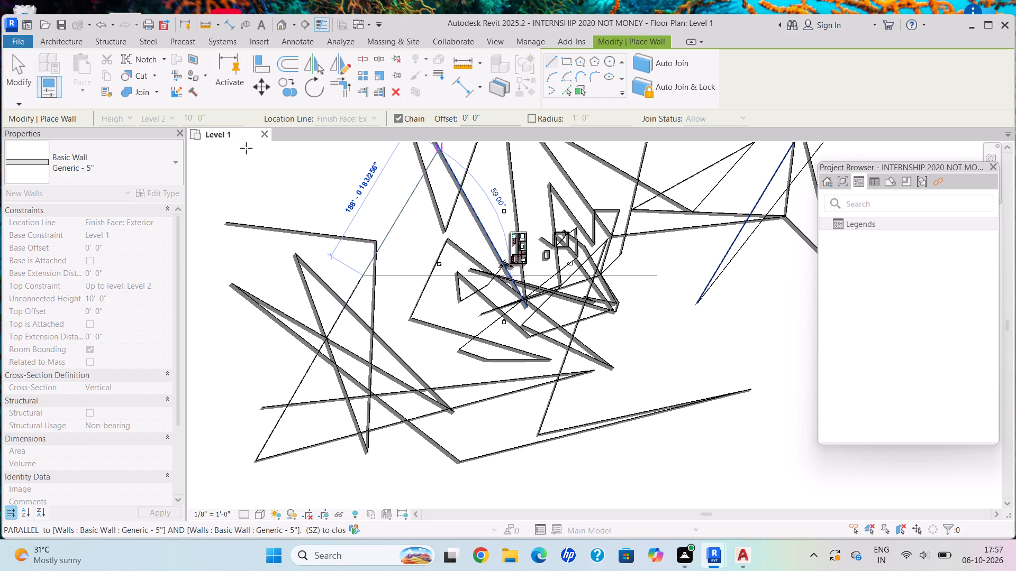
pyautogui.click(355, 185)
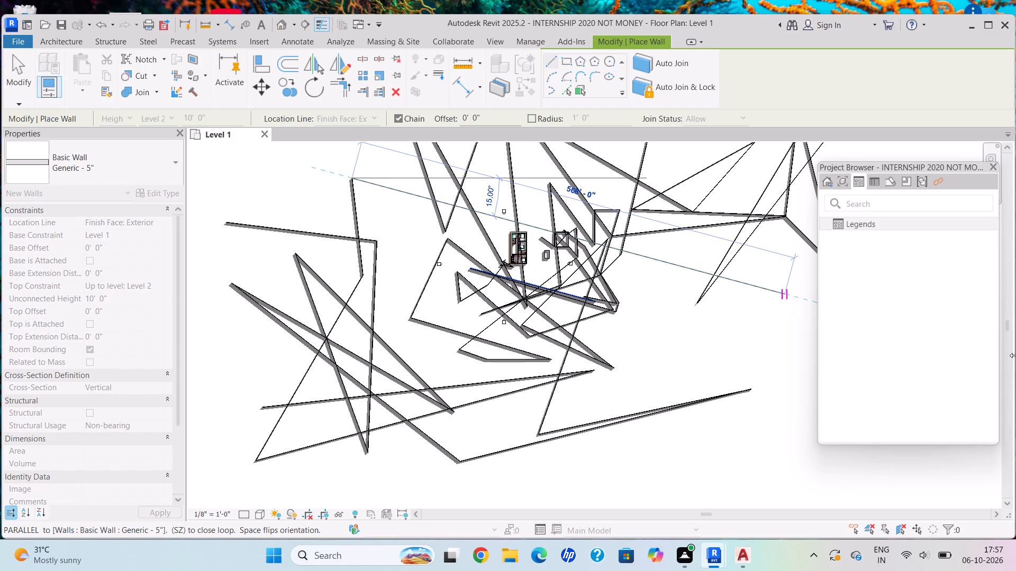
pyautogui.click(623, 541)
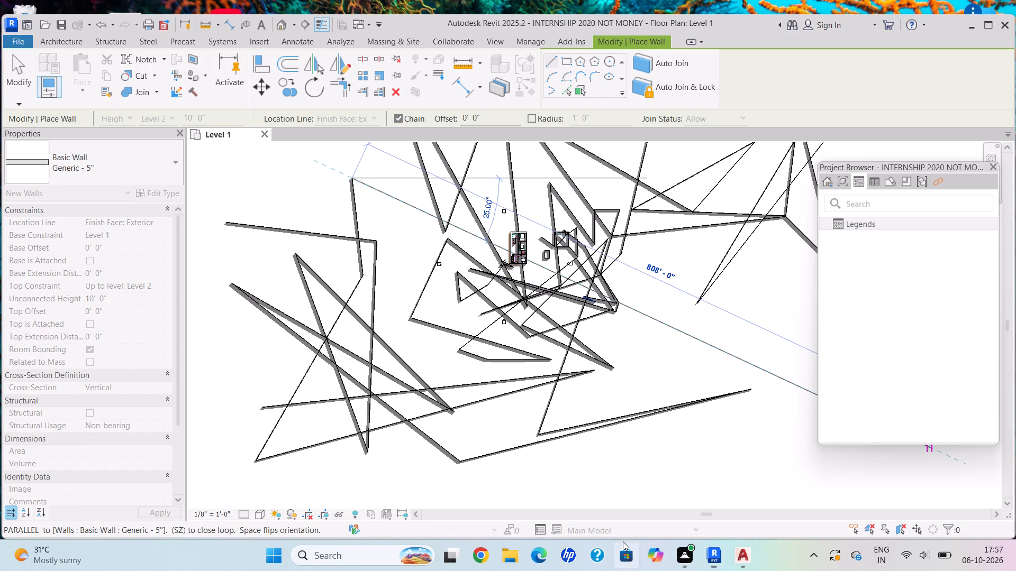
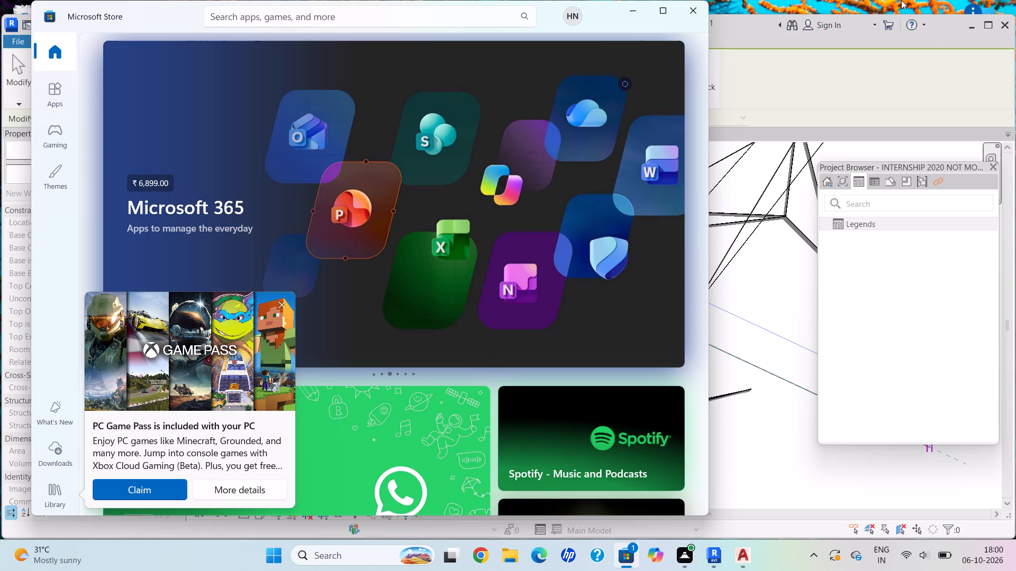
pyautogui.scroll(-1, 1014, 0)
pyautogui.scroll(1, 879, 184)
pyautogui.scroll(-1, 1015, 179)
# Switch back to Revit and end the Generic - 5" wall chain, leaving wall placement.
pyautogui.click(769, 318)
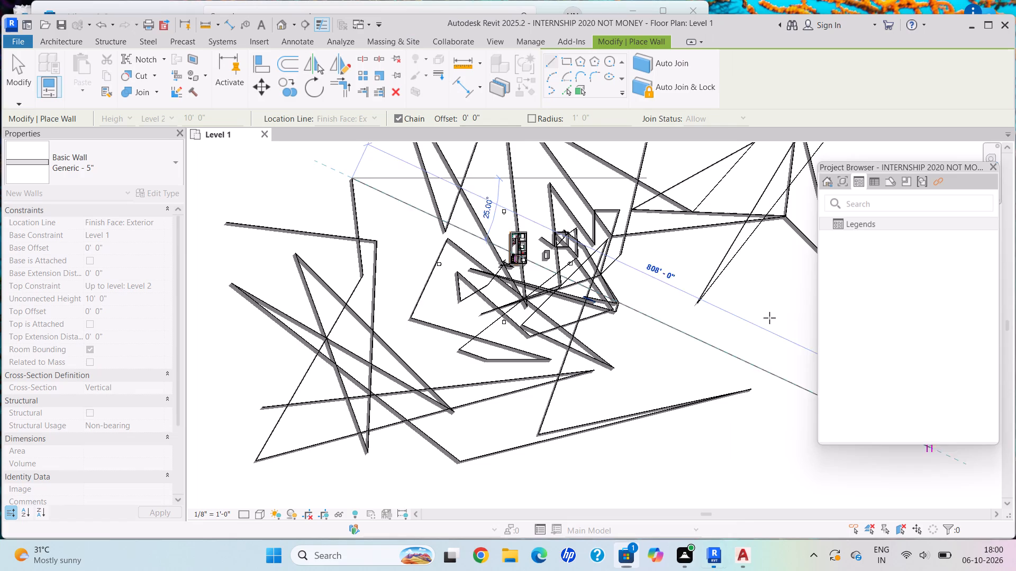
pyautogui.scroll(-2, 725, 487)
pyautogui.scroll(-2, 549, 288)
pyautogui.scroll(1, 549, 291)
pyautogui.scroll(-2, 549, 291)
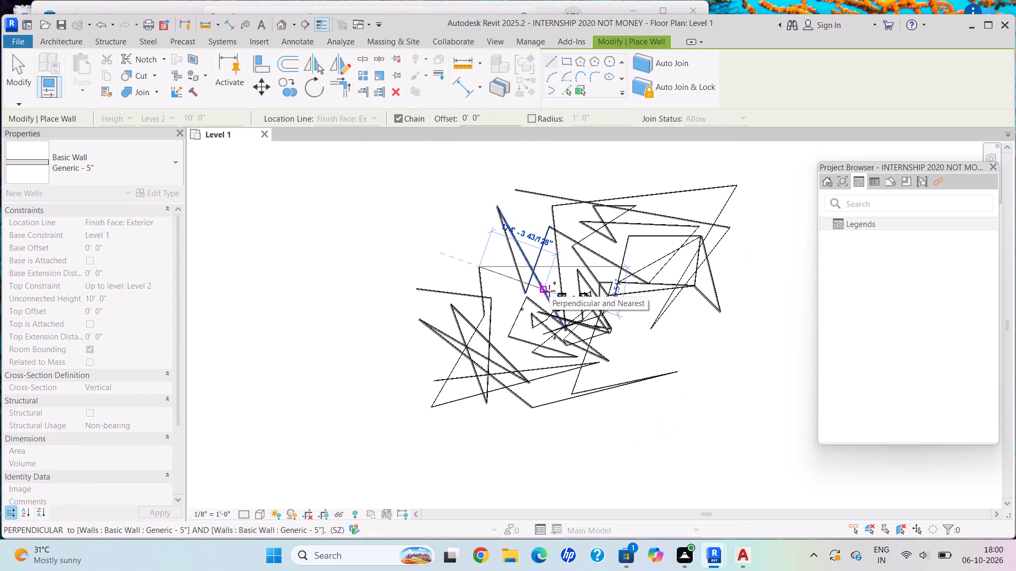
pyautogui.scroll(-1, 585, 381)
pyautogui.scroll(1, 585, 382)
pyautogui.scroll(2, 603, 487)
pyautogui.scroll(-1, 602, 487)
pyautogui.scroll(2, 601, 487)
pyautogui.scroll(-1, 597, 346)
pyautogui.scroll(2, 597, 346)
pyautogui.scroll(-1, 597, 346)
pyautogui.scroll(1, 597, 345)
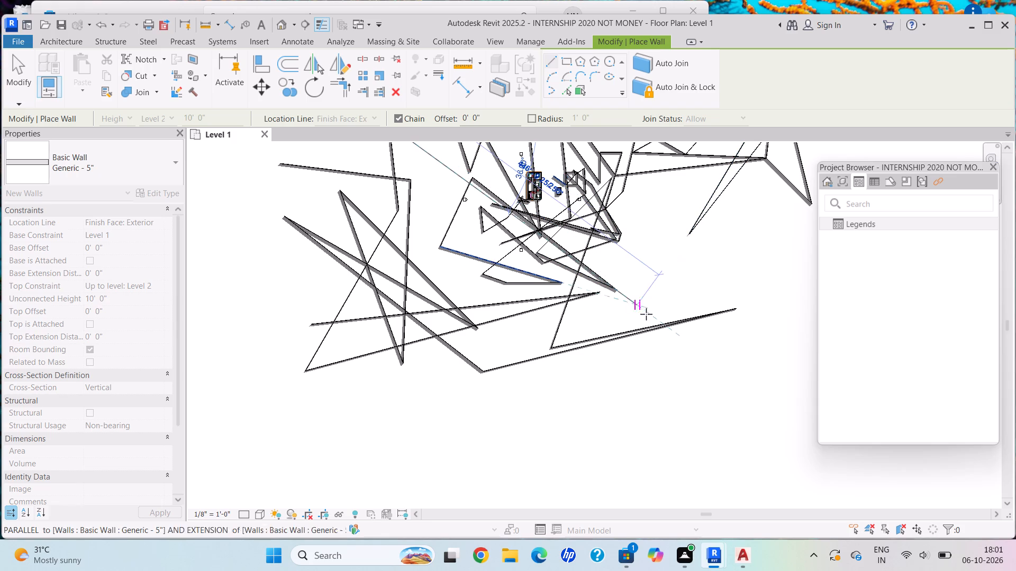
pyautogui.press('Escape')
pyautogui.scroll(2, 624, 259)
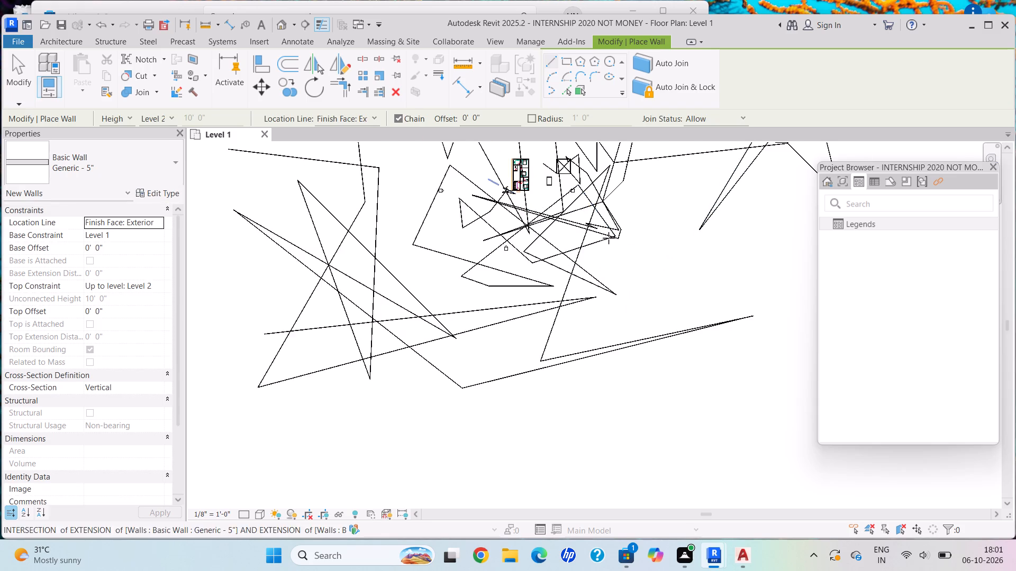
pyautogui.scroll(1, 609, 238)
pyautogui.moveTo(530, 163); pyautogui.dragTo(626, 443, button='middle')
pyautogui.press('Escape')
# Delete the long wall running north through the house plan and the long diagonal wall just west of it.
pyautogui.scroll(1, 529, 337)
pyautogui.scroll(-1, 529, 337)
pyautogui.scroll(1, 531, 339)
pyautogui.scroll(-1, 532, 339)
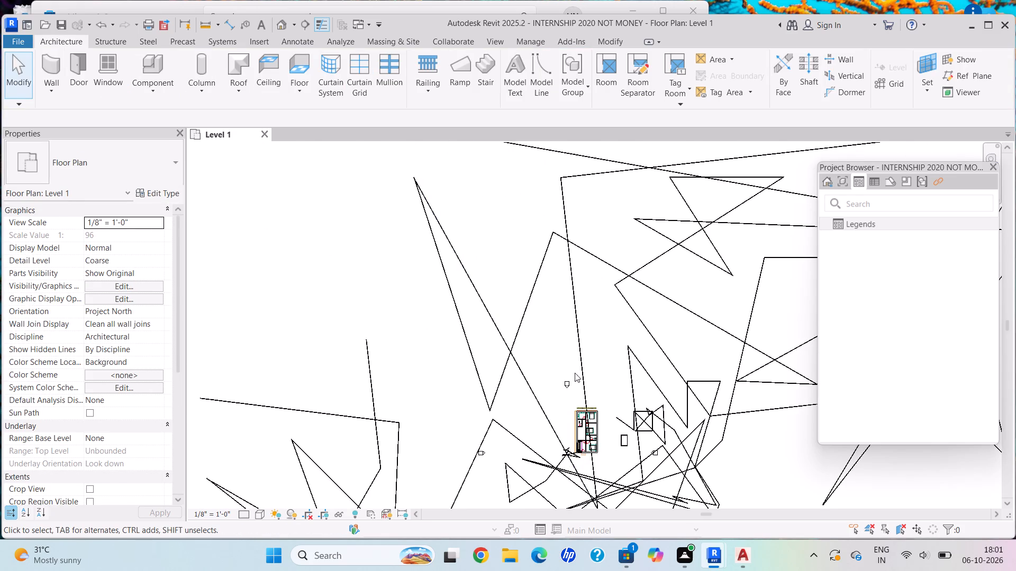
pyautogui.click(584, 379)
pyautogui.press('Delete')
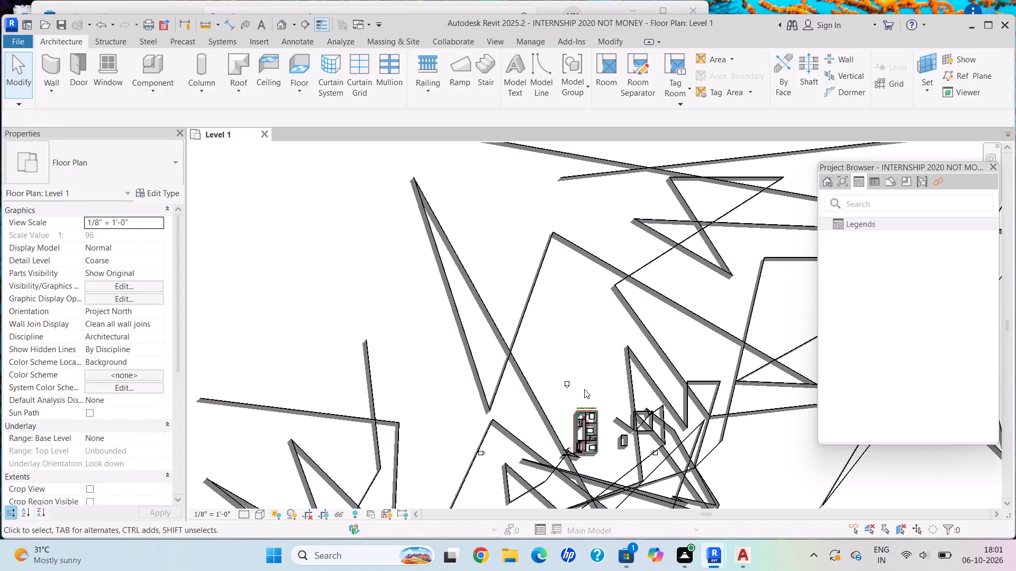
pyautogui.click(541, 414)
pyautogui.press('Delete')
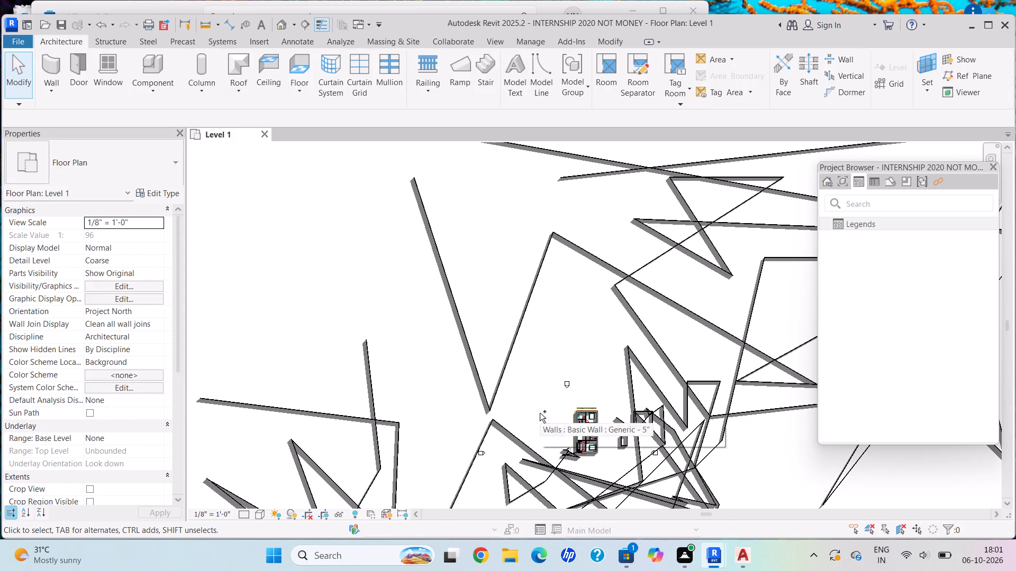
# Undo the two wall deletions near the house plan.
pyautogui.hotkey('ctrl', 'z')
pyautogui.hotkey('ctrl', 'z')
# Undo the large Generic - 5" wall chain drawn west, southwest and south of the house plan.
pyautogui.hotkey('ctrl', 'z')
pyautogui.hotkey('ctrl', 'z')
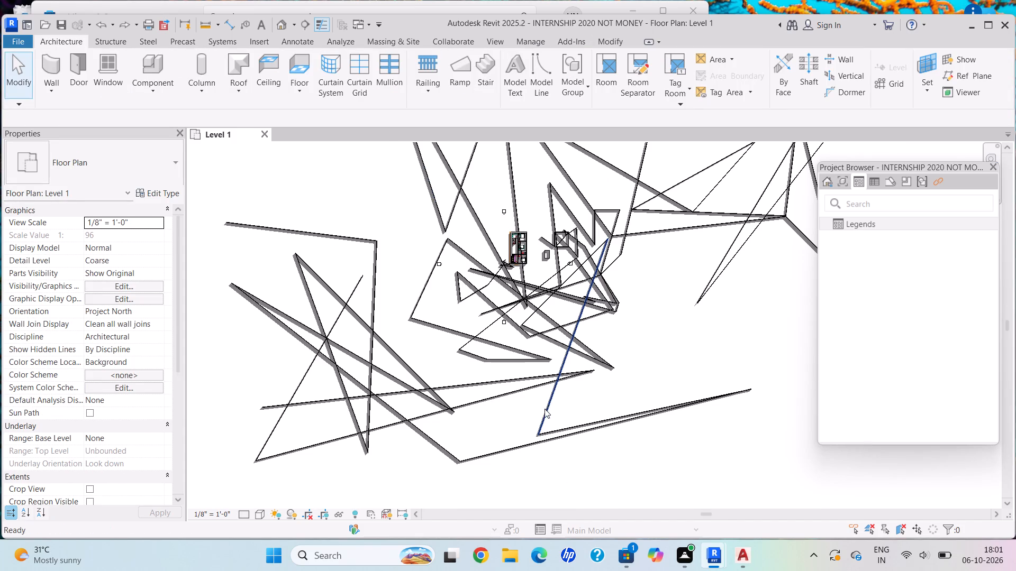
pyautogui.hotkey('ctrl', 'z')
pyautogui.hotkey('ctrl', 'z')
pyautogui.hotkey('ctrl', 'z')
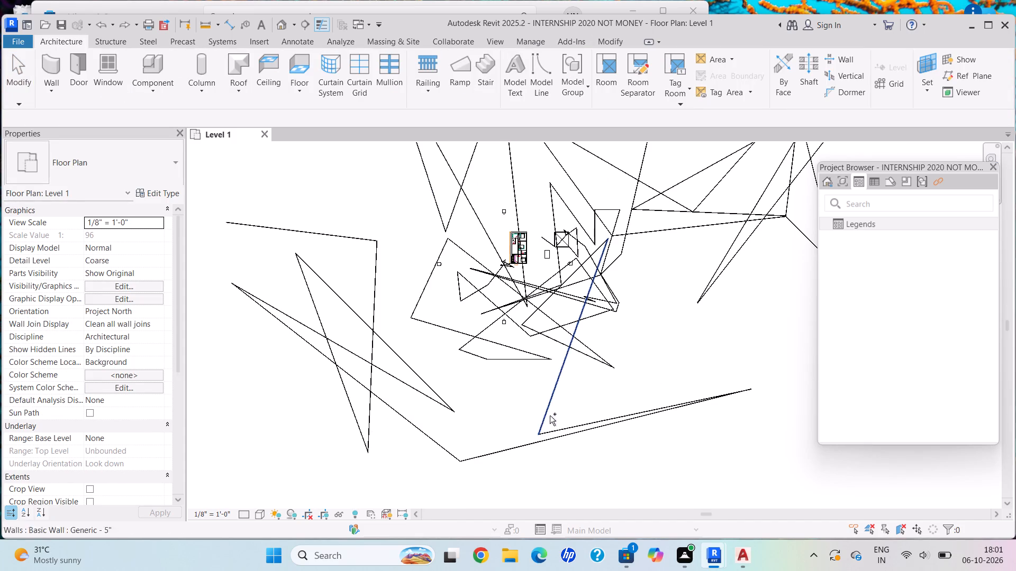
pyautogui.hotkey('ctrl', 'z')
pyautogui.hotkey('ctrl', 'z')
pyautogui.hotkey('ctrl', 'z')
pyautogui.hotkey('ctrl', 'z')
pyautogui.hotkey('ctrl', 'z')
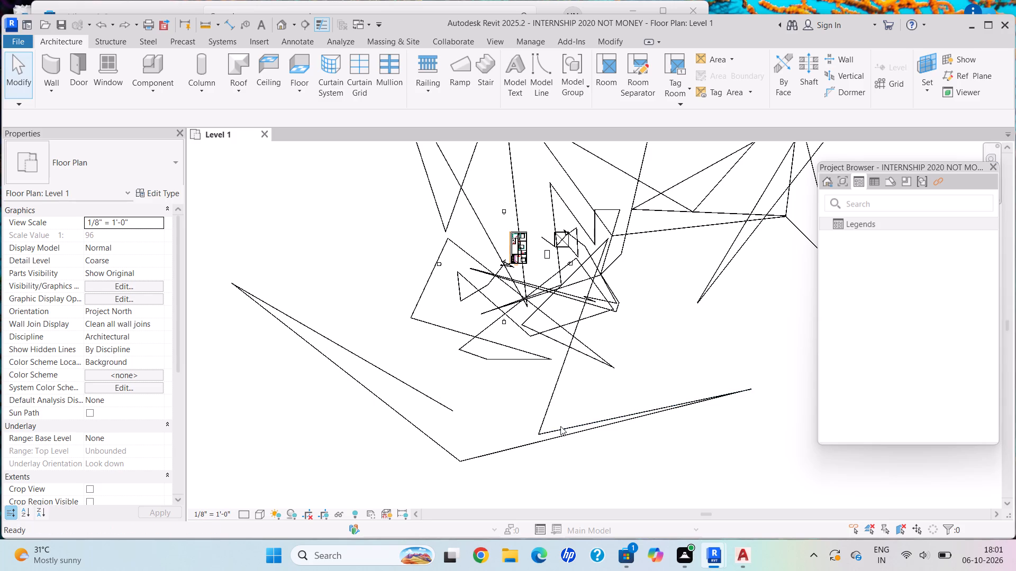
pyautogui.hotkey('ctrl', 'z')
pyautogui.hotkey('ctrl', 'z')
pyautogui.hotkey('ctrl', 'z')
pyautogui.hotkey('ctrl', 'z')
pyautogui.hotkey('ctrl', 'z')
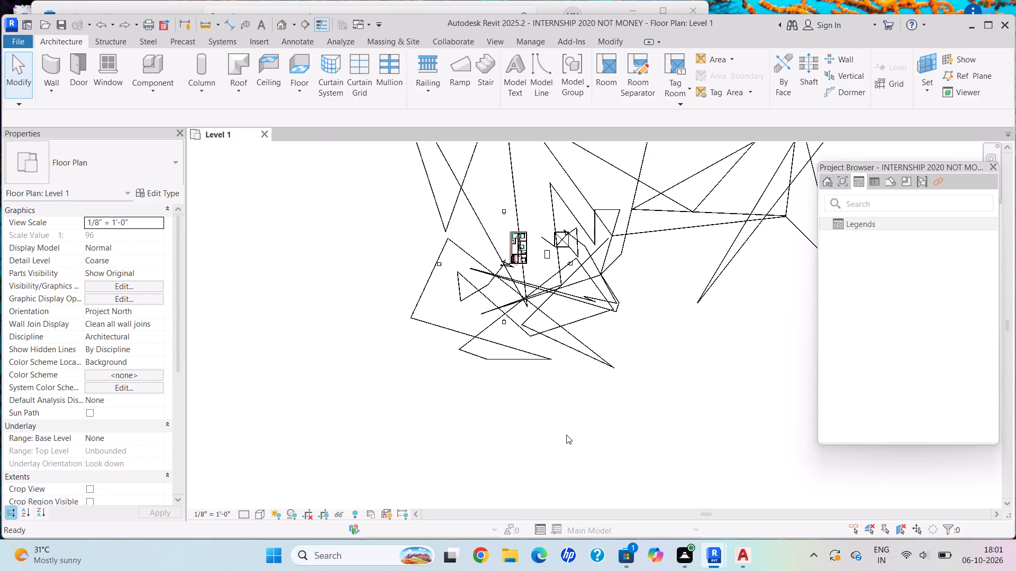
# Undo the earlier diagonal and zigzag wall segments directly south of the house plan.
pyautogui.hotkey('ctrl', 'z')
pyautogui.hotkey('ctrl', 'z')
pyautogui.hotkey('ctrl', 'z')
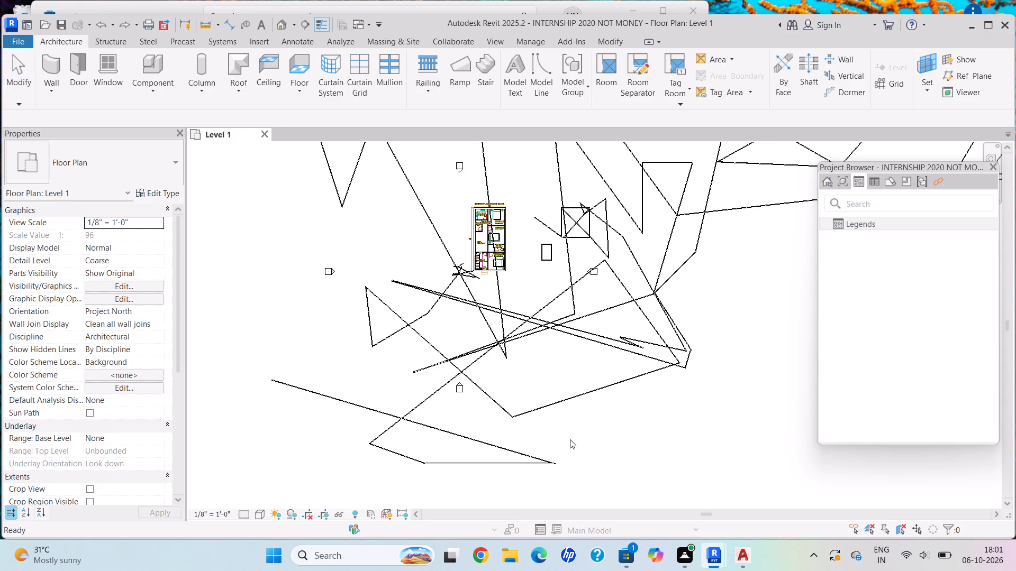
pyautogui.hotkey('ctrl', 'z')
pyautogui.hotkey('ctrl', 'z')
pyautogui.hotkey('ctrl', 'z')
pyautogui.hotkey('ctrl', 'z')
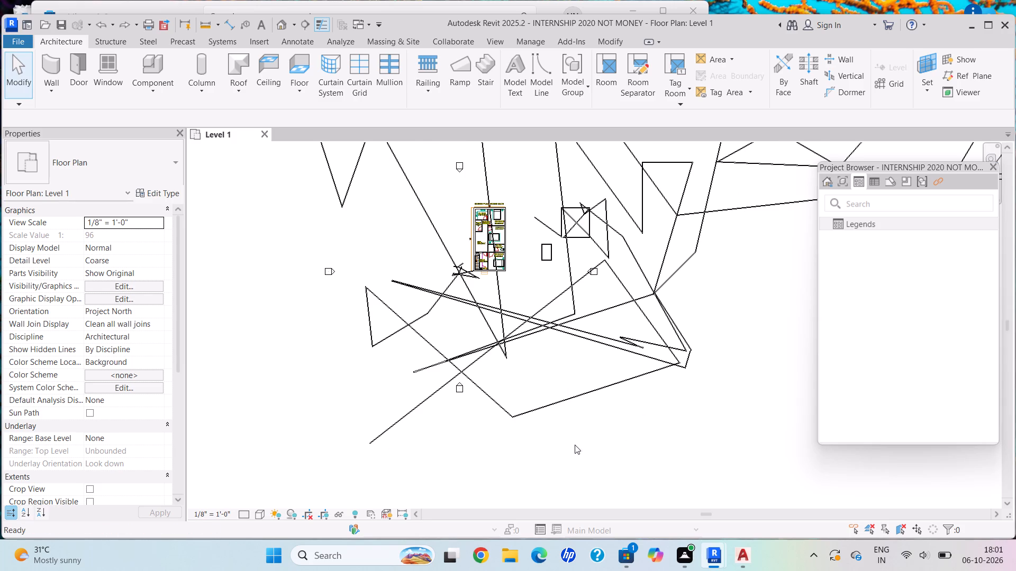
pyautogui.hotkey('ctrl', 'z')
pyautogui.hotkey('ctrl', 'z')
pyautogui.hotkey('ctrl', 'z')
pyautogui.hotkey('ctrl', 'z')
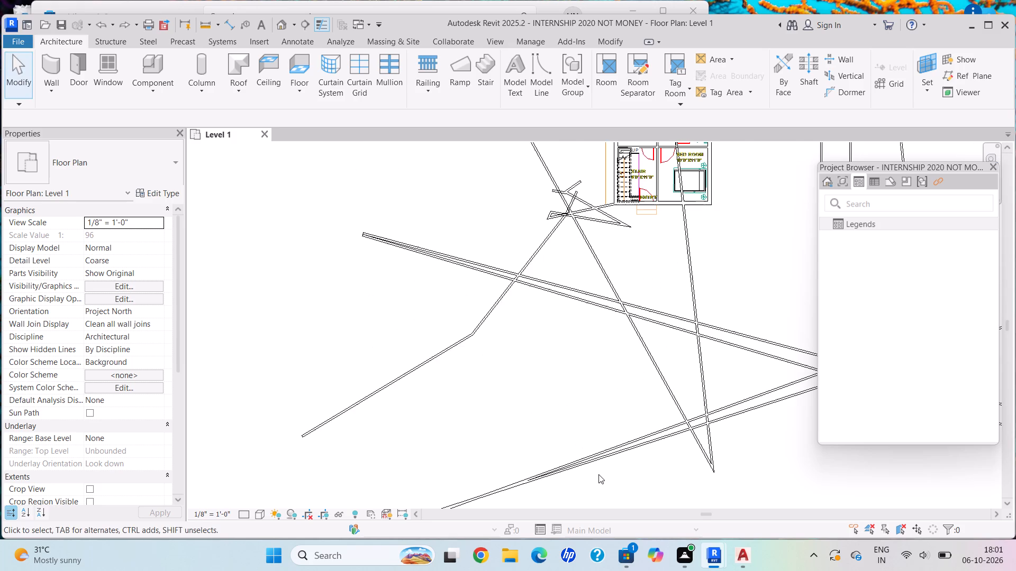
# Undo the wall segments meeting the house plan's southwest corner beside the stair.
pyautogui.hotkey('ctrl', 'z')
pyautogui.hotkey('ctrl', 'z')
pyautogui.hotkey('ctrl', 'z')
pyautogui.hotkey('ctrl', 'z')
pyautogui.hotkey('ctrl', 'z')
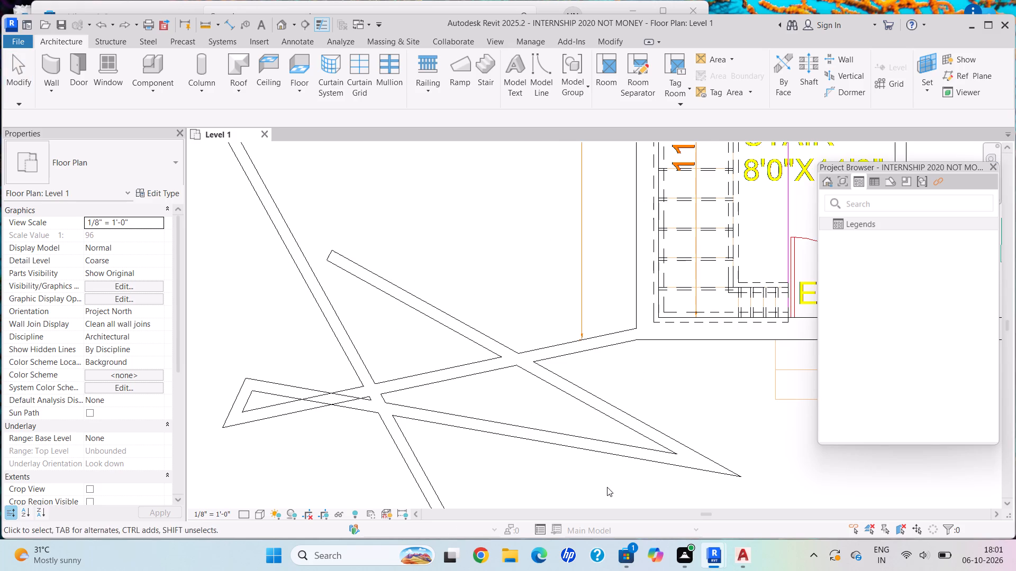
pyautogui.hotkey('ctrl', 'z')
pyautogui.hotkey('ctrl', 'z')
pyautogui.hotkey('ctrl', 'z')
pyautogui.hotkey('ctrl', 'z')
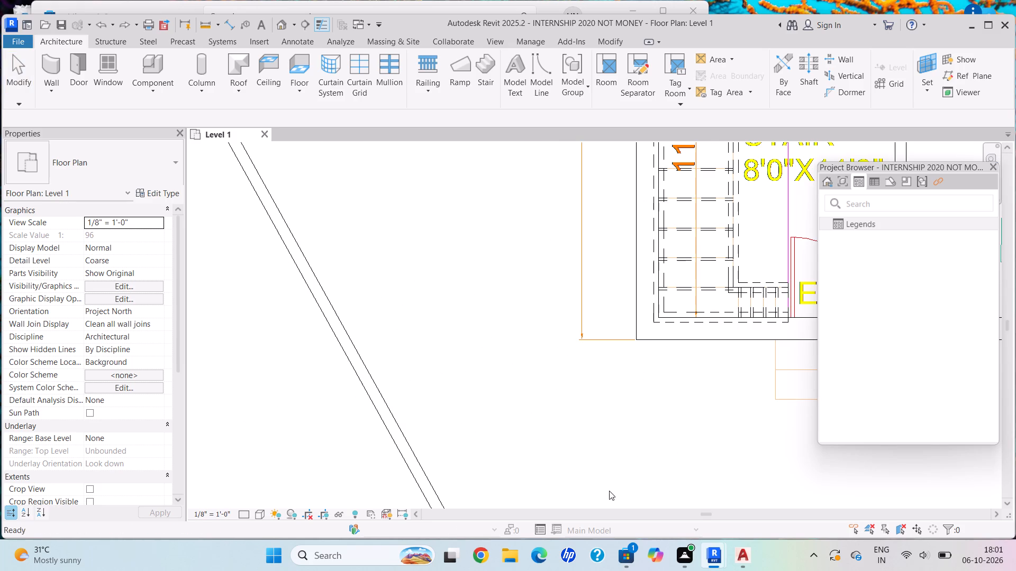
pyautogui.hotkey('ctrl', 'z')
pyautogui.hotkey('ctrl', 'z')
pyautogui.hotkey('ctrl', 'z')
# Undo the long walls spanning north of the house plan and the ones running through and diagonally beside it.
pyautogui.scroll(-1, 610, 448)
pyautogui.scroll(1, 610, 448)
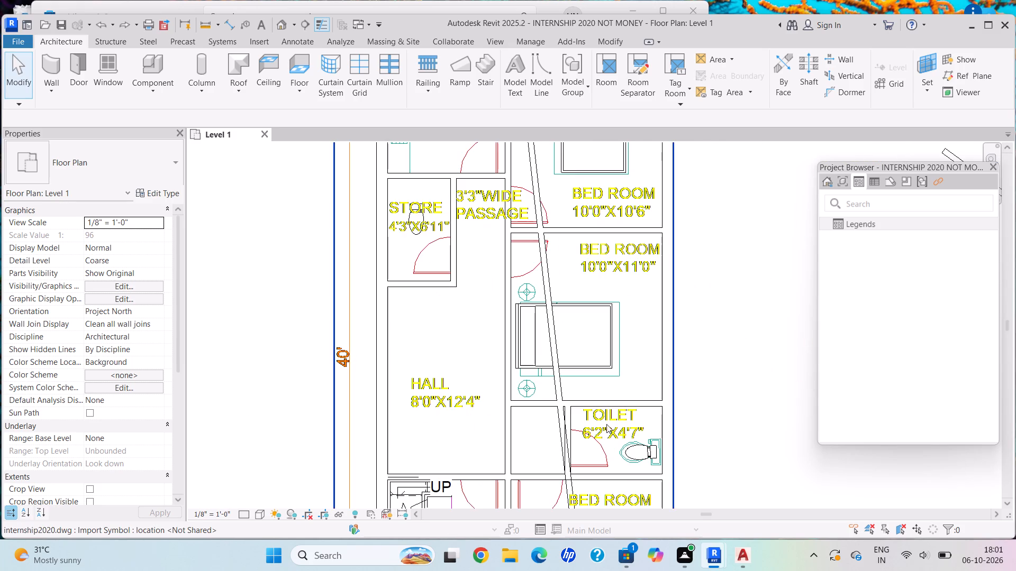
pyautogui.scroll(-10, 604, 413)
pyautogui.moveTo(473, 337); pyautogui.dragTo(434, 321, button='middle')
pyautogui.scroll(-1, 498, 352)
pyautogui.scroll(1, 500, 352)
pyautogui.scroll(-2, 502, 357)
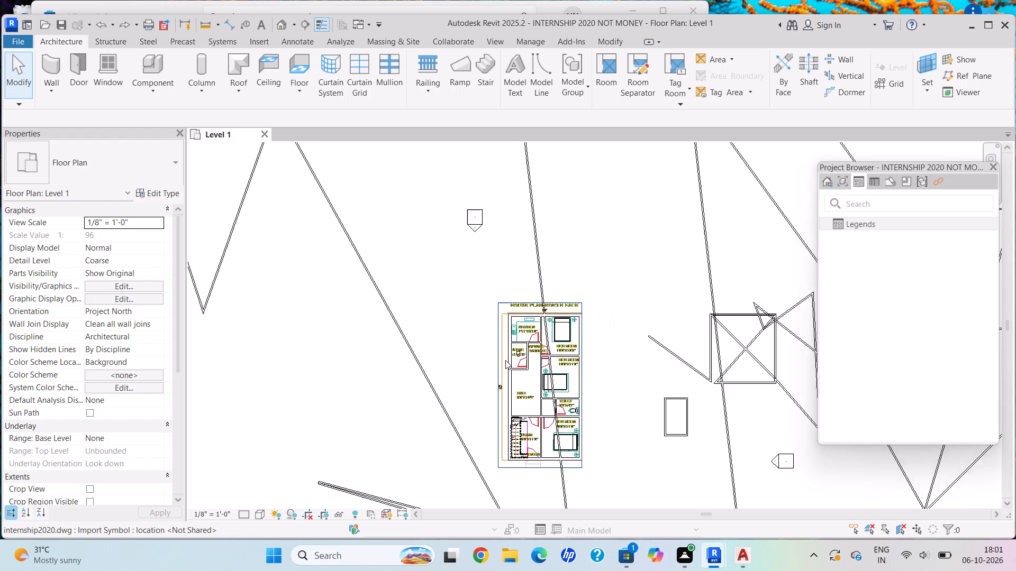
pyautogui.scroll(-7, 505, 360)
pyautogui.hotkey('ctrl', 'z')
pyautogui.hotkey('ctrl', 'z')
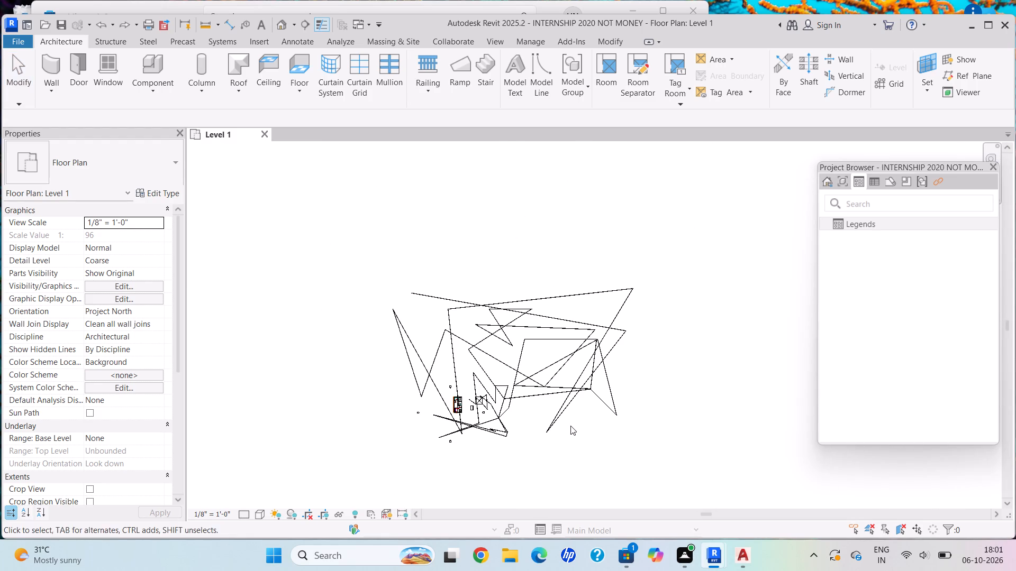
pyautogui.hotkey('ctrl', 'z')
pyautogui.hotkey('ctrl', 'z')
pyautogui.hotkey('ctrl', 'z')
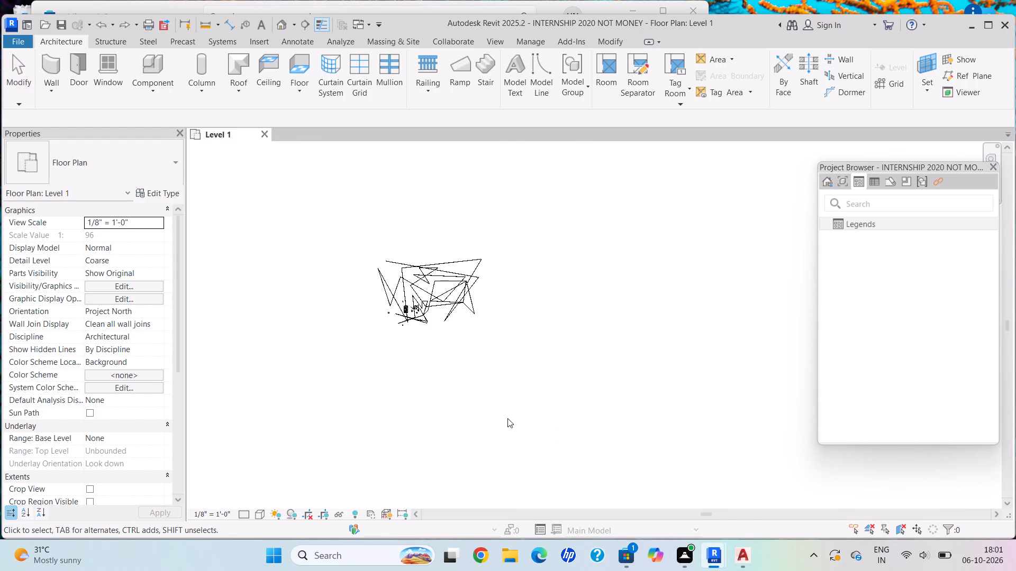
pyautogui.scroll(-1, 398, 303)
pyautogui.scroll(7, 398, 297)
pyautogui.scroll(-1, 397, 338)
pyautogui.scroll(1, 395, 341)
pyautogui.scroll(-1, 396, 341)
pyautogui.scroll(1, 397, 341)
pyautogui.scroll(-1, 398, 341)
pyautogui.scroll(1, 400, 341)
pyautogui.scroll(-1, 400, 341)
pyautogui.scroll(4, 401, 335)
pyautogui.scroll(-1, 396, 309)
pyautogui.scroll(1, 397, 305)
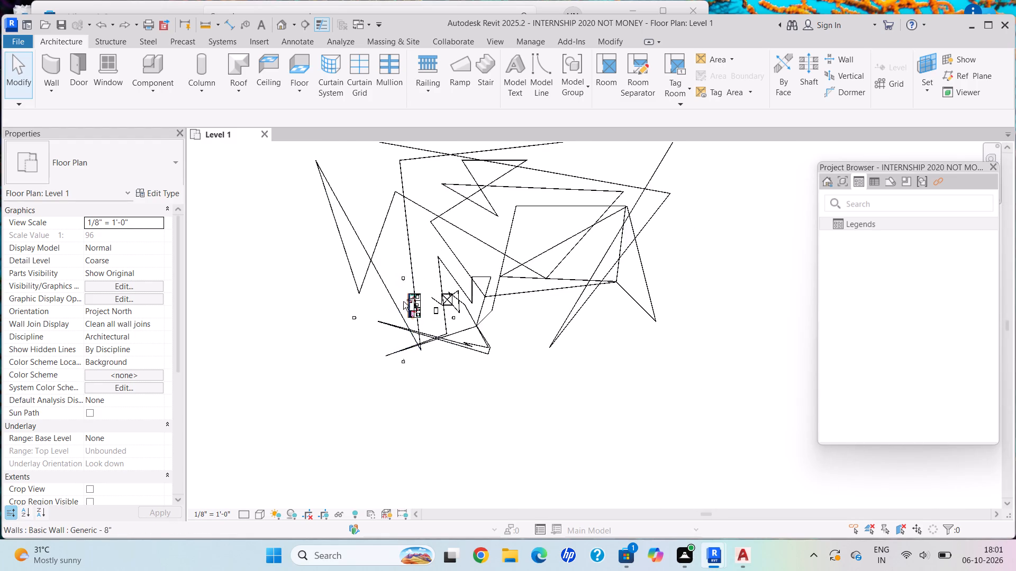
pyautogui.hotkey('ctrl', 'z')
pyautogui.hotkey('ctrl', 'z')
pyautogui.hotkey('ctrl', 'z')
pyautogui.hotkey('ctrl', 'z')
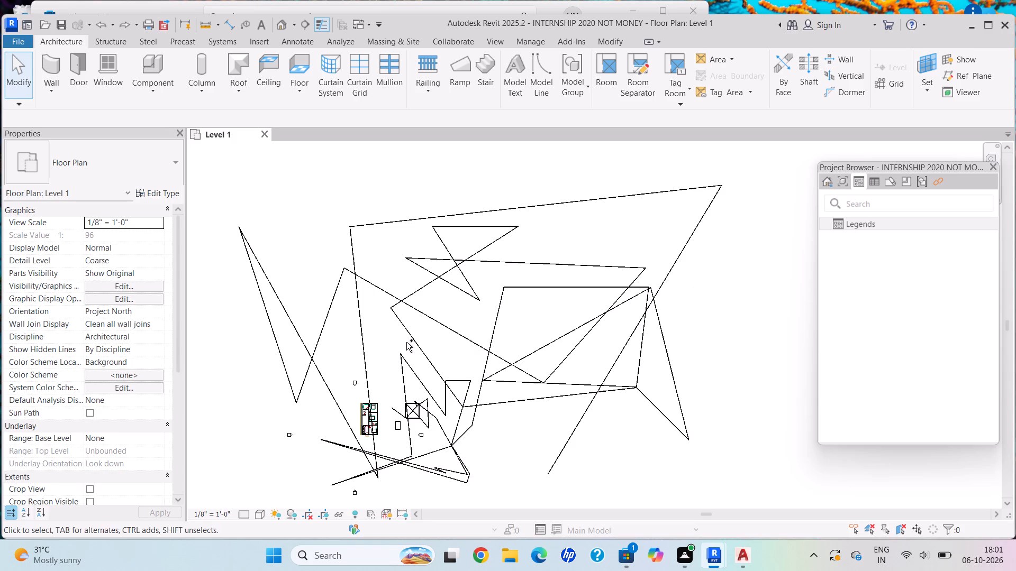
pyautogui.hotkey('ctrl', 'z')
pyautogui.hotkey('ctrl', 'z')
pyautogui.hotkey('ctrl', 'z')
pyautogui.hotkey('ctrl', 'z')
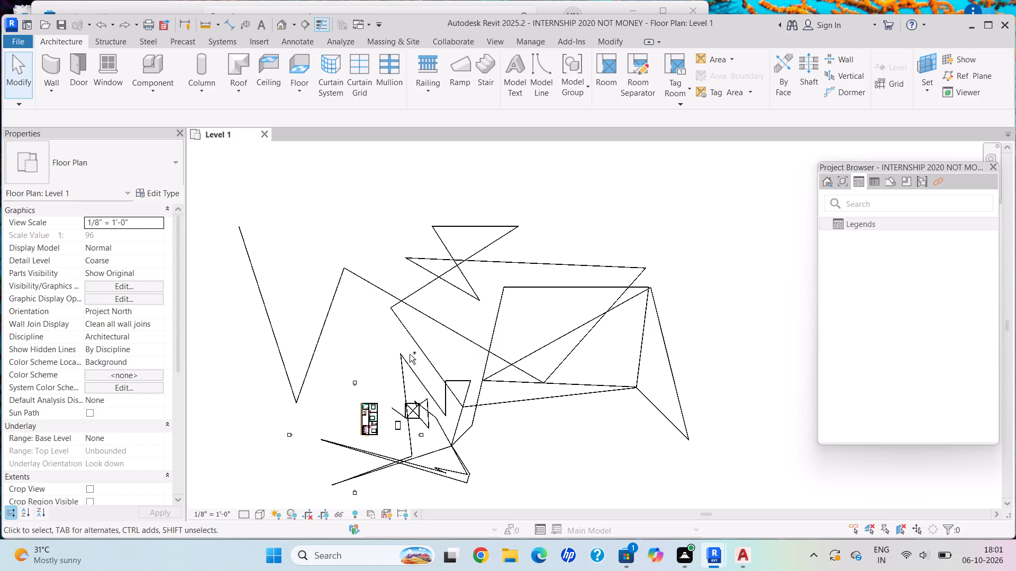
# Undo the V-shaped walls northwest of the house plan and the zigzag walls to its north and northeast.
pyautogui.hotkey('ctrl', 'z')
pyautogui.hotkey('ctrl', 'z')
pyautogui.hotkey('ctrl', 'z')
pyautogui.hotkey('ctrl', 'z')
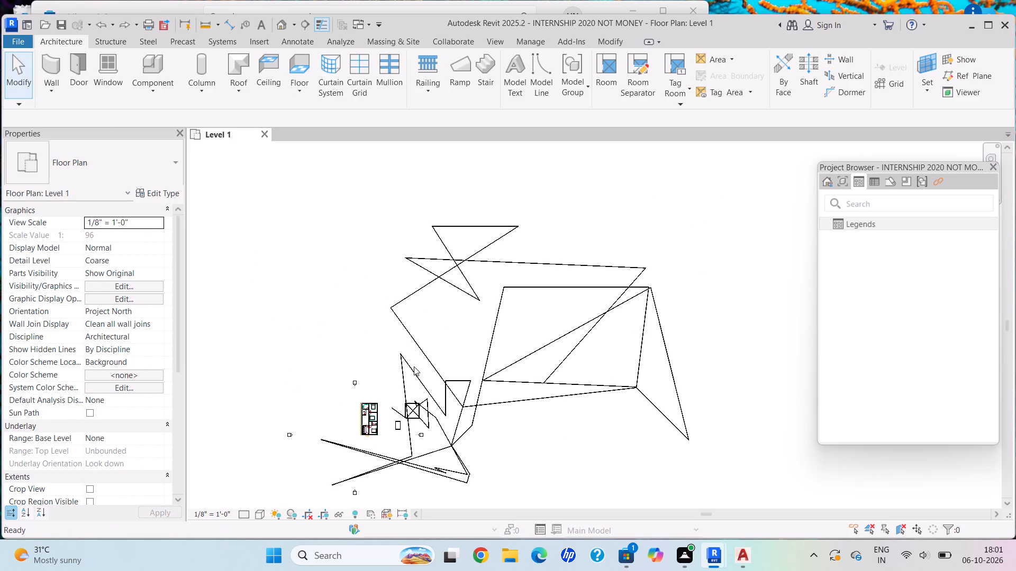
pyautogui.hotkey('ctrl', 'z')
pyautogui.hotkey('ctrl', 'z')
pyautogui.hotkey('ctrl', 'z')
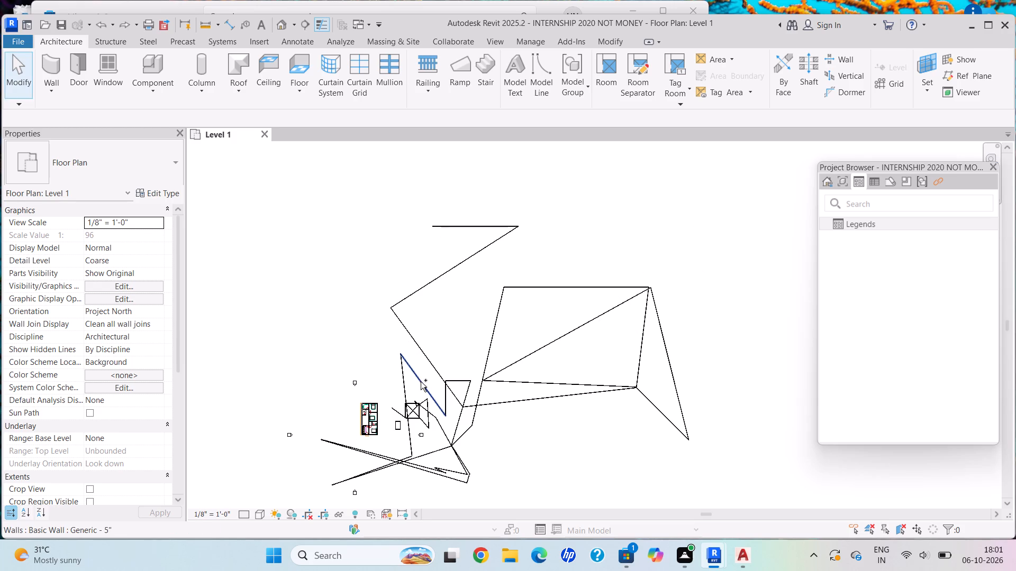
pyautogui.hotkey('ctrl', 'z')
pyautogui.hotkey('ctrl', 'z')
pyautogui.hotkey('ctrl', 'z')
pyautogui.hotkey('ctrl', 'z')
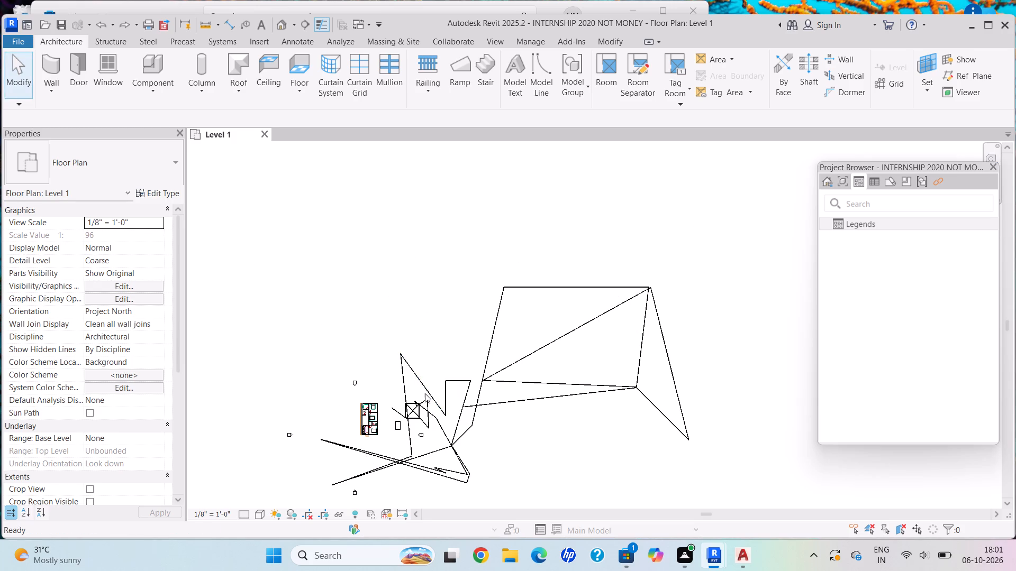
# Undo the large polygon of walls with diagonals northeast of the house plan.
pyautogui.hotkey('ctrl', 'z')
pyautogui.hotkey('ctrl', 'z')
pyautogui.hotkey('ctrl', 'z')
pyautogui.hotkey('ctrl', 'z')
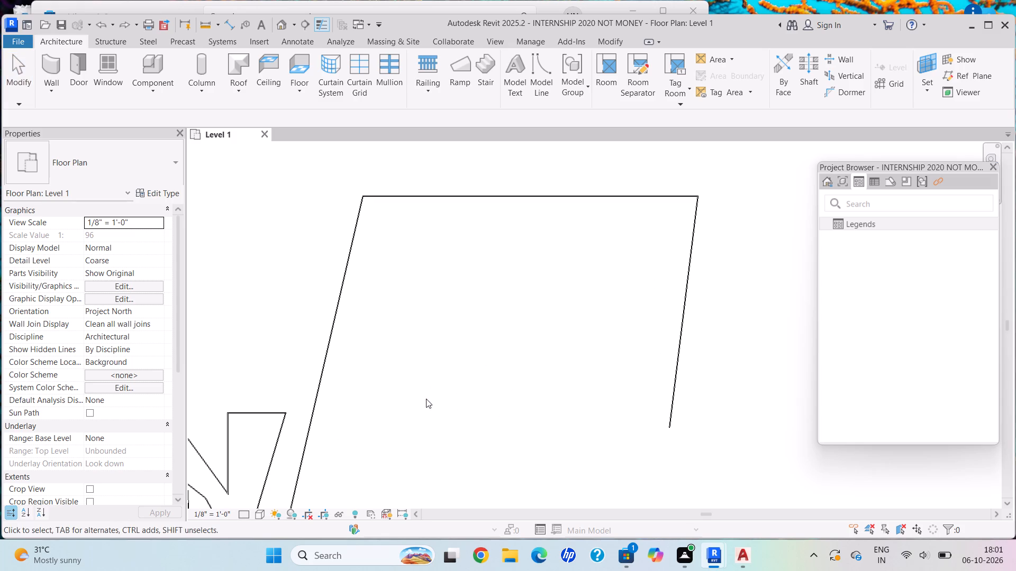
pyautogui.hotkey('ctrl', 'z')
pyautogui.hotkey('ctrl', 'z')
pyautogui.hotkey('ctrl', 'z')
pyautogui.hotkey('ctrl', 'z')
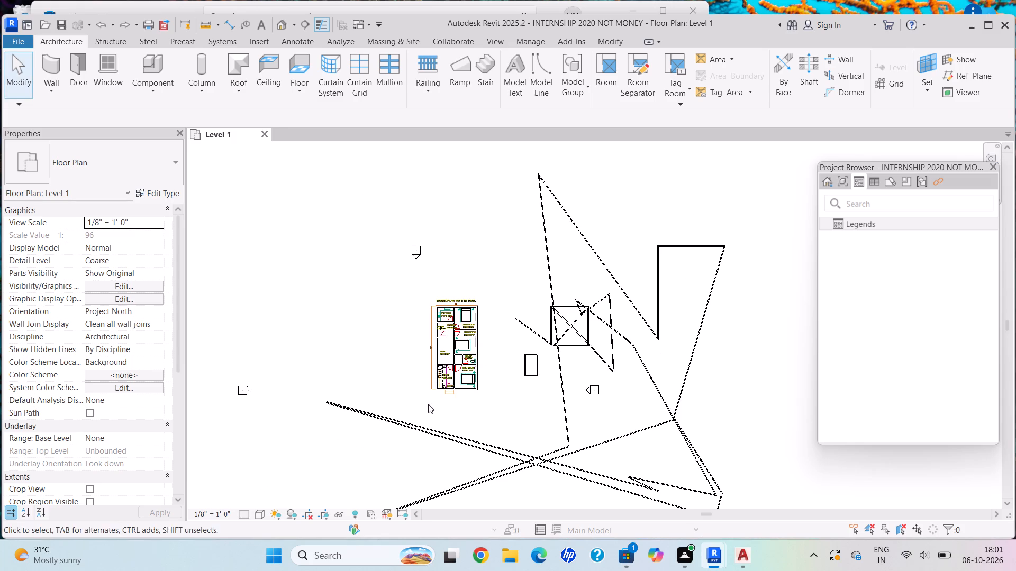
# Undo the tall spiked wall segments around the crossed square east of the house plan.
pyautogui.hotkey('ctrl', 'z')
pyautogui.hotkey('ctrl', 'z')
pyautogui.press('z')
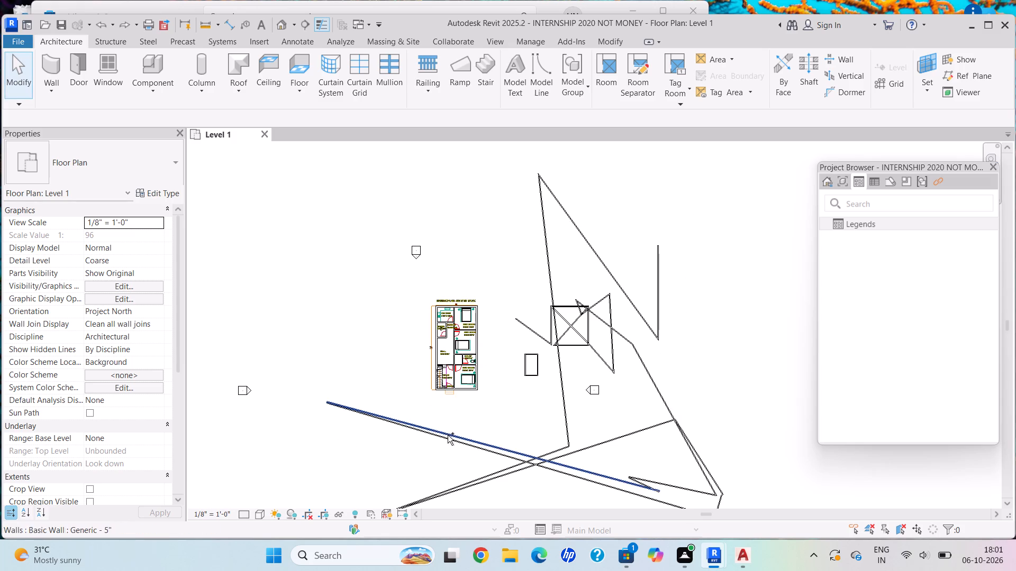
pyautogui.hotkey('ctrl', 'z')
pyautogui.hotkey('ctrl', 'z')
pyautogui.hotkey('ctrl', 'z')
pyautogui.hotkey('ctrl', 'z')
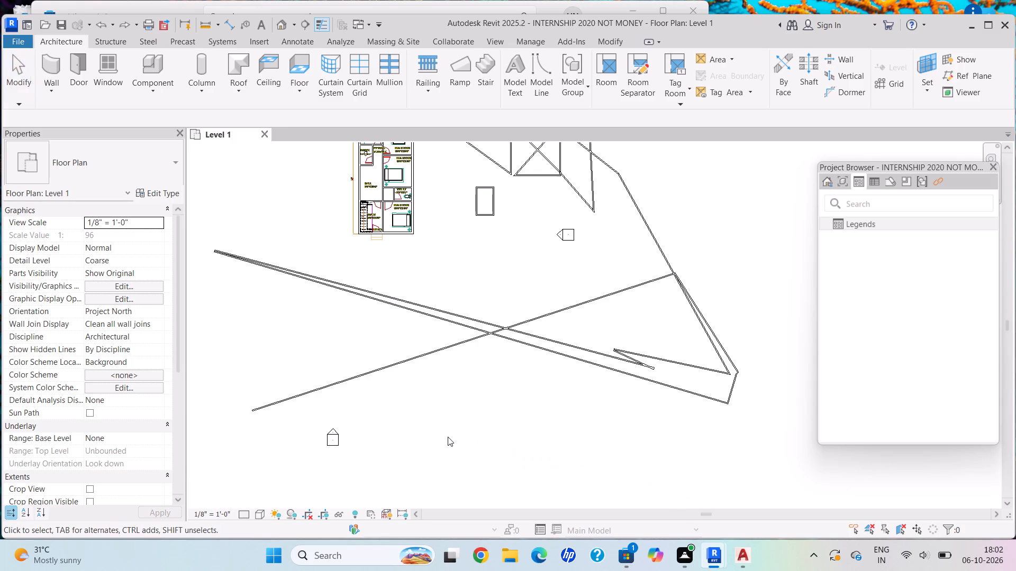
# Undo the long crossing walls south of the house plan and the short zigzag at their eastern end.
pyautogui.hotkey('ctrl', 'z')
pyautogui.hotkey('ctrl', 'z')
pyautogui.hotkey('ctrl', 'z')
pyautogui.hotkey('ctrl', 'z')
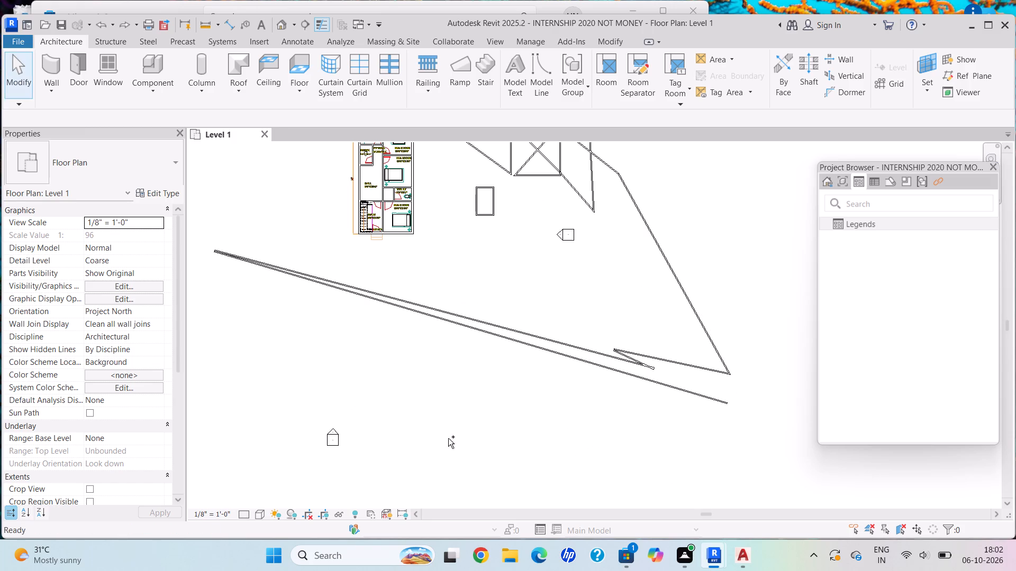
pyautogui.hotkey('ctrl', 'z')
pyautogui.hotkey('ctrl', 'z')
pyautogui.hotkey('ctrl', 'z')
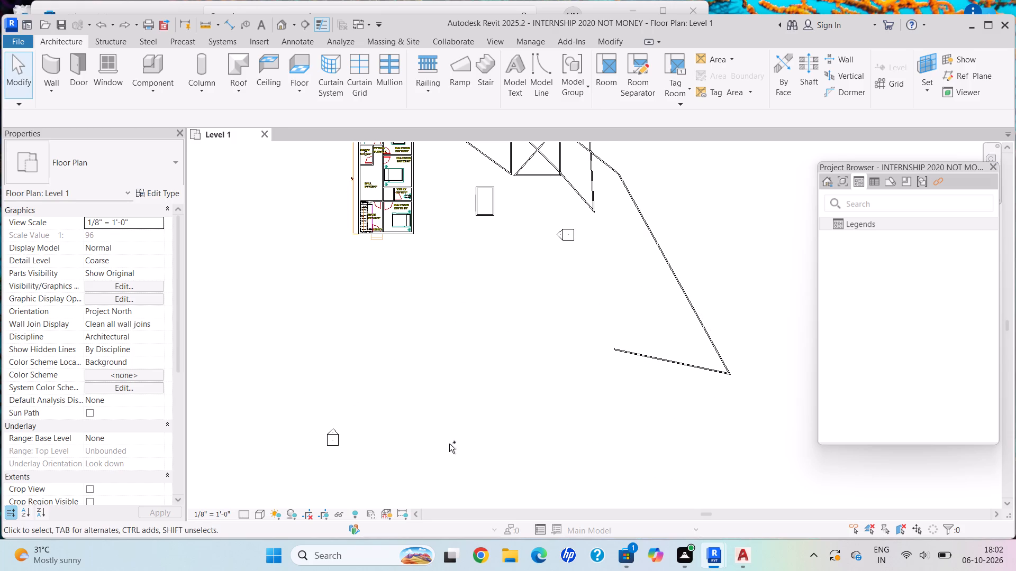
# Undo the long walls southeast of the house plan, the spiked walls beside the crossed square, and one of its diagonals.
pyautogui.hotkey('ctrl', 'z')
pyautogui.hotkey('ctrl', 'z')
pyautogui.hotkey('ctrl', 'z')
pyautogui.hotkey('ctrl', 'z')
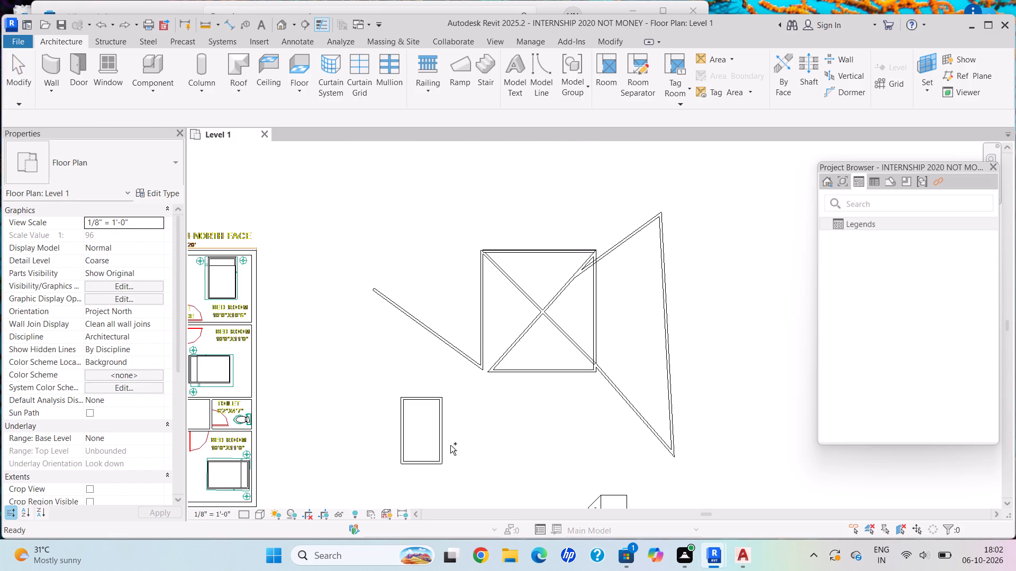
pyautogui.hotkey('ctrl', 'z')
pyautogui.hotkey('ctrl', 'z')
pyautogui.hotkey('ctrl', 'z')
pyautogui.hotkey('ctrl', 'z')
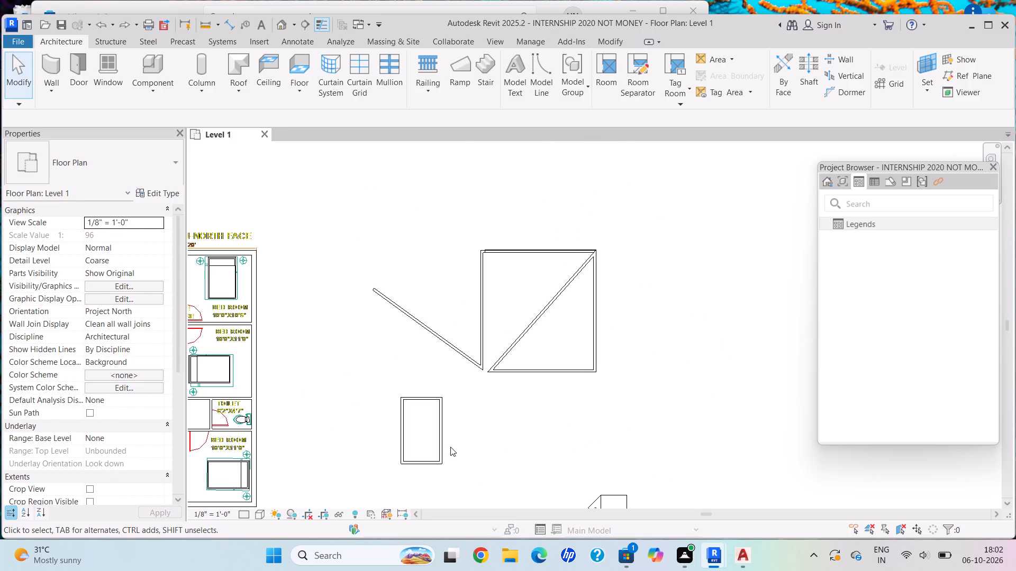
# Undo the remaining diagonal, the square's walls and the slanted wall attached to it, east of the house plan.
pyautogui.hotkey('ctrl', 'z')
pyautogui.hotkey('ctrl', 'z')
pyautogui.hotkey('ctrl', 'z')
pyautogui.hotkey('ctrl', 'z')
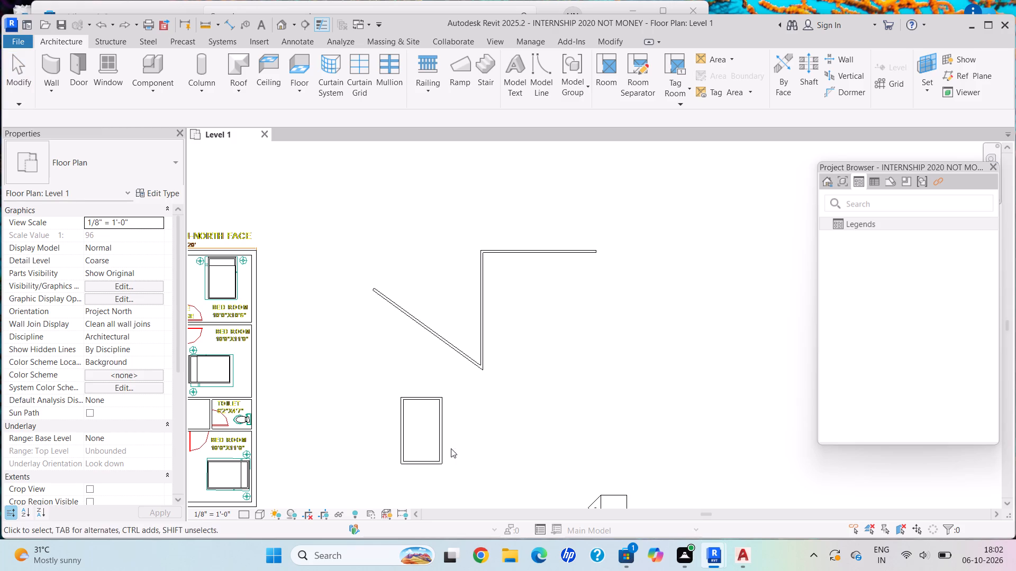
pyautogui.hotkey('ctrl', 'z')
pyautogui.hotkey('ctrl', 'z')
pyautogui.hotkey('ctrl', 'z')
pyautogui.hotkey('ctrl', 'z')
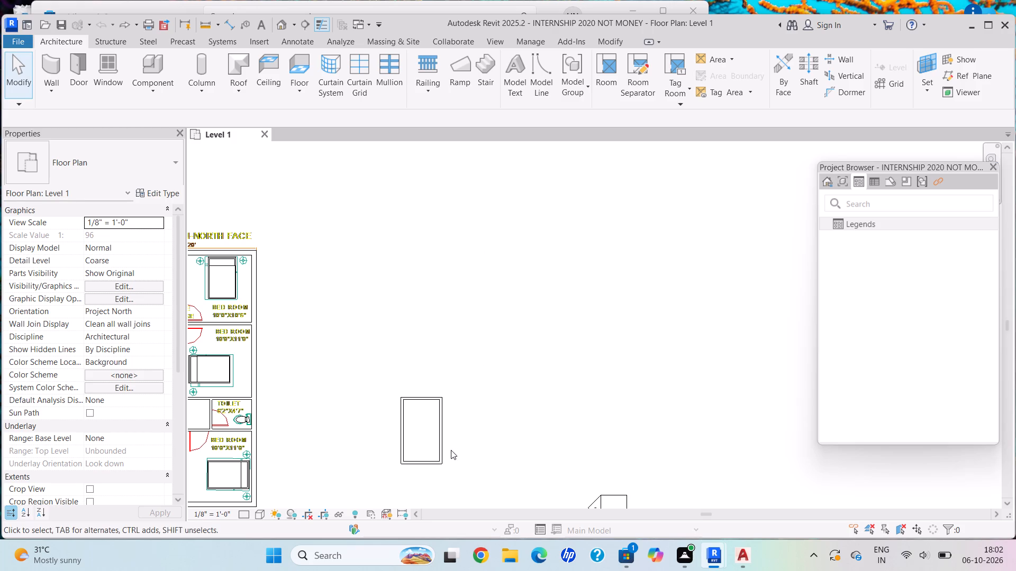
pyautogui.hotkey('ctrl', 'z')
pyautogui.hotkey('ctrl', 'z')
pyautogui.hotkey('ctrl', 'z')
pyautogui.keyDown('ctrl'); pyautogui.scroll(-4, 465, 411); pyautogui.keyUp('ctrl')
pyautogui.hotkey('ctrl', 'z')
# Delete the small rectangle of four Generic - 5" walls east of the house plan.
pyautogui.scroll(-2, 462, 432)
pyautogui.scroll(1, 462, 432)
pyautogui.scroll(-1, 462, 432)
pyautogui.moveTo(476, 430); pyautogui.dragTo(496, 355, button='middle')
pyautogui.scroll(3, 483, 340)
pyautogui.scroll(-1, 477, 329)
pyautogui.click(358, 300)
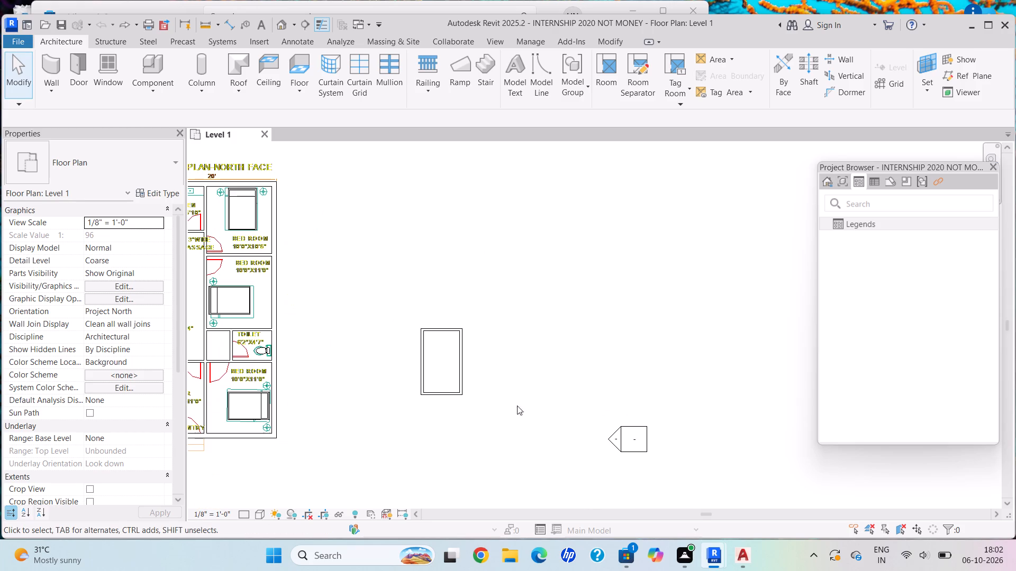
pyautogui.moveTo(394, 289); pyautogui.dragTo(596, 444)
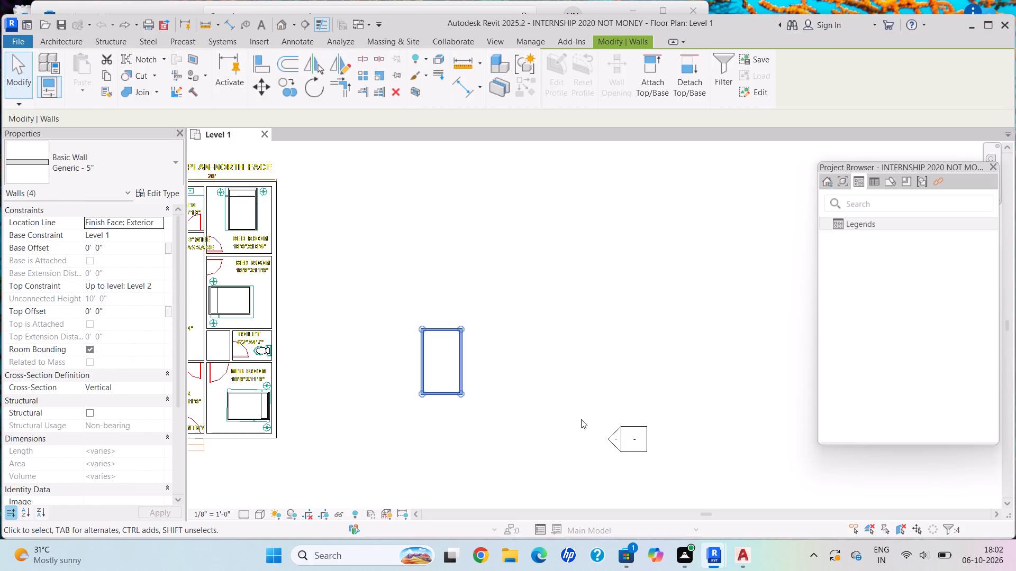
pyautogui.press('Delete')
# Examine the Level 1 house plan from the stair and entry up to the kitchen and plan title.
pyautogui.scroll(-6, 225, 345)
pyautogui.moveTo(250, 382); pyautogui.dragTo(610, 389, button='middle')
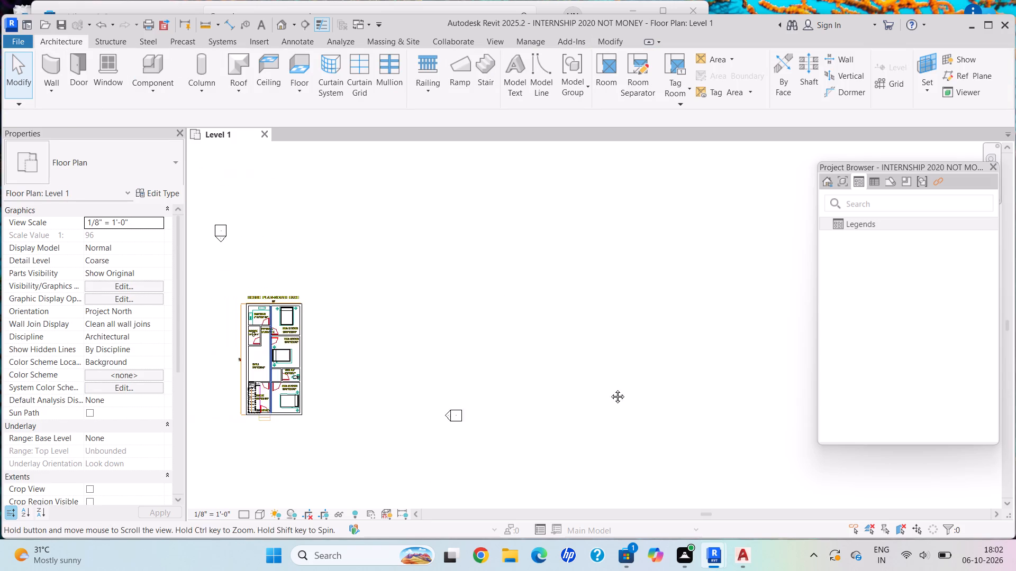
pyautogui.moveTo(610, 389); pyautogui.dragTo(678, 389, button='middle')
pyautogui.scroll(2, 729, 403)
pyautogui.scroll(-1, 769, 394)
pyautogui.scroll(3, 769, 394)
pyautogui.scroll(3, 668, 437)
pyautogui.scroll(-1, 668, 437)
pyautogui.scroll(1, 668, 437)
pyautogui.scroll(3, 772, 490)
pyautogui.scroll(-1, 770, 485)
pyautogui.scroll(2, 770, 484)
pyautogui.scroll(-3, 520, 272)
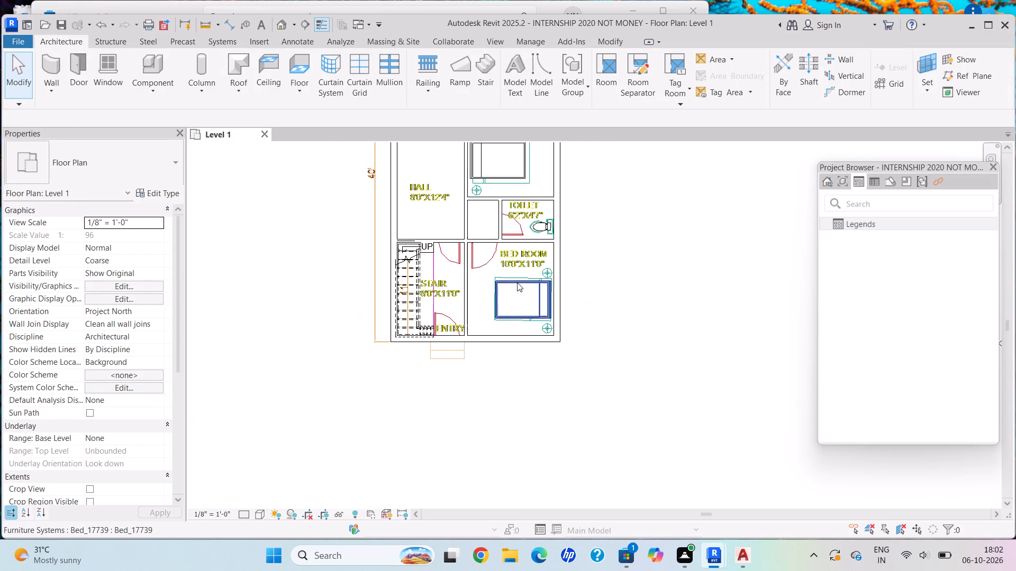
pyautogui.moveTo(534, 324); pyautogui.dragTo(564, 508, button='middle')
pyautogui.moveTo(499, 261); pyautogui.dragTo(480, 248, button='middle')
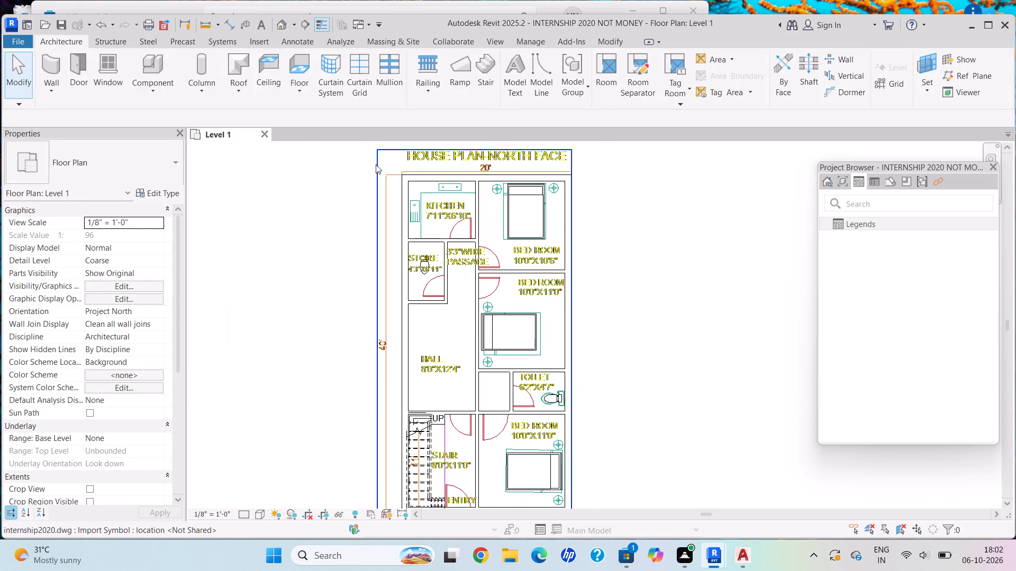
# Open the default 3D view and examine the house's walls and stair.
pyautogui.click(291, 24)
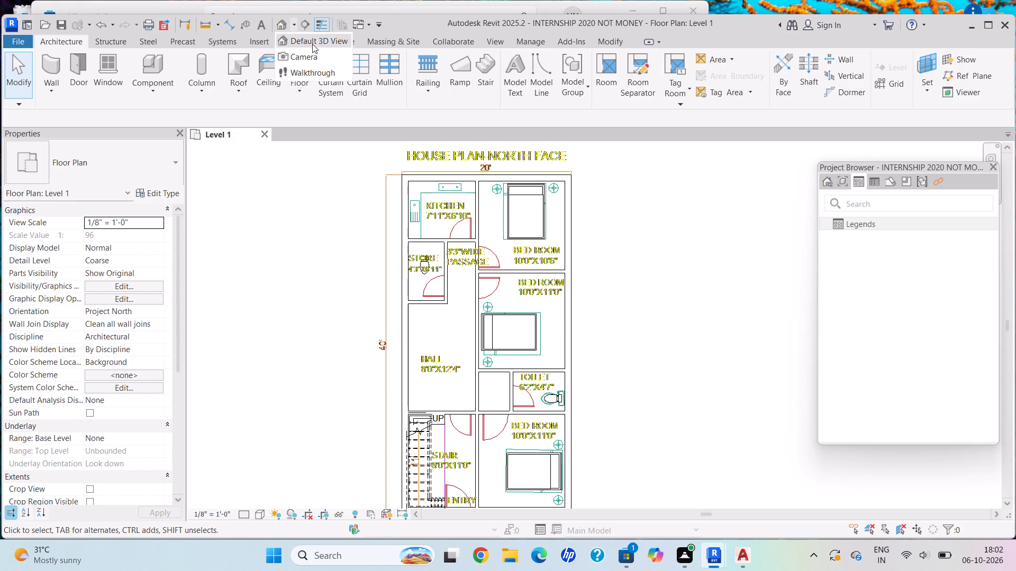
pyautogui.click(313, 39)
pyautogui.scroll(1, 704, 340)
pyautogui.scroll(-1, 704, 340)
pyautogui.scroll(1, 706, 340)
pyautogui.scroll(-1, 706, 341)
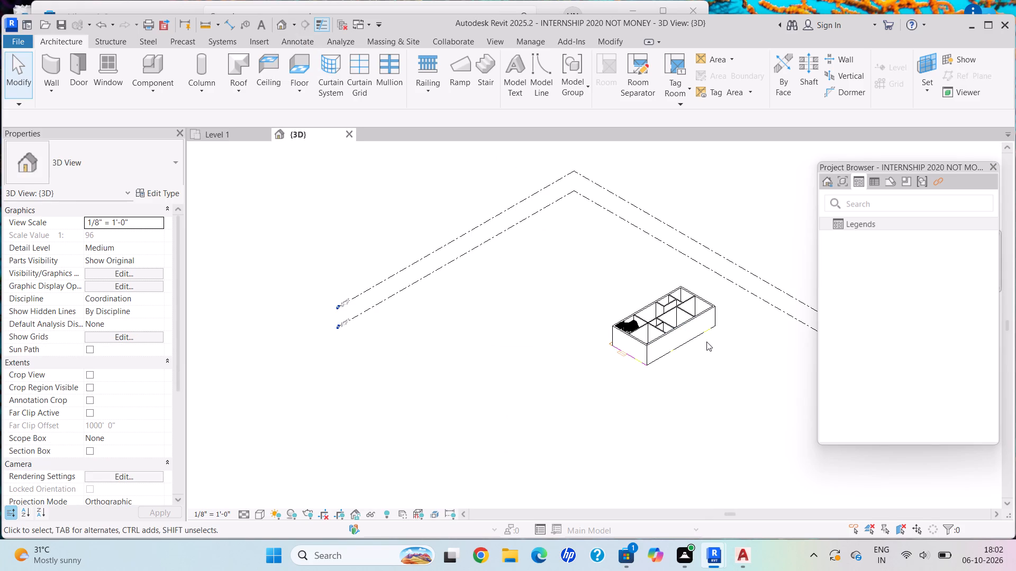
pyautogui.scroll(5, 705, 340)
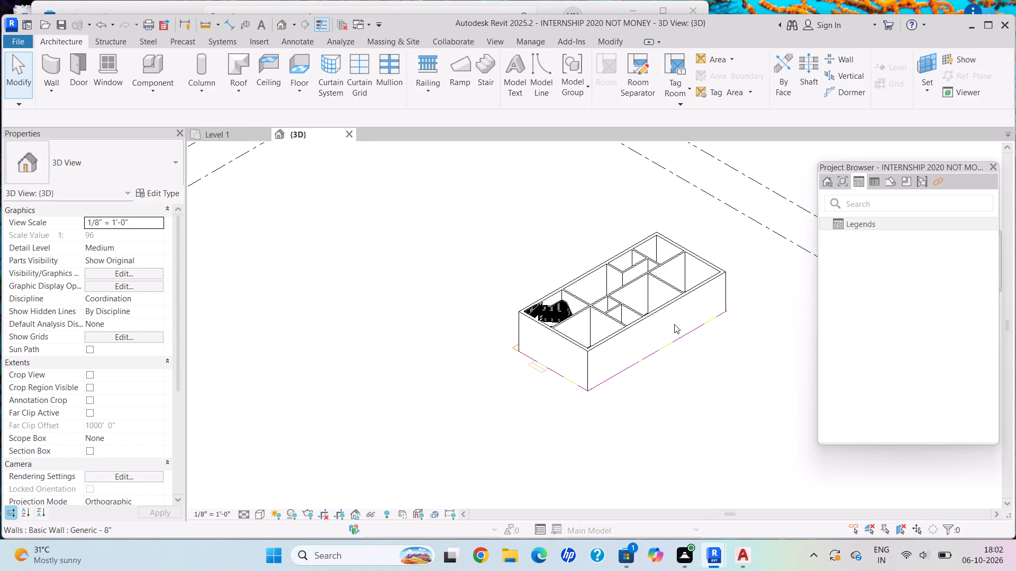
pyautogui.scroll(-1, 639, 318)
pyautogui.scroll(1, 639, 318)
pyautogui.scroll(-1, 634, 317)
pyautogui.scroll(1, 634, 317)
pyautogui.scroll(-1, 634, 317)
pyautogui.scroll(-1, 655, 364)
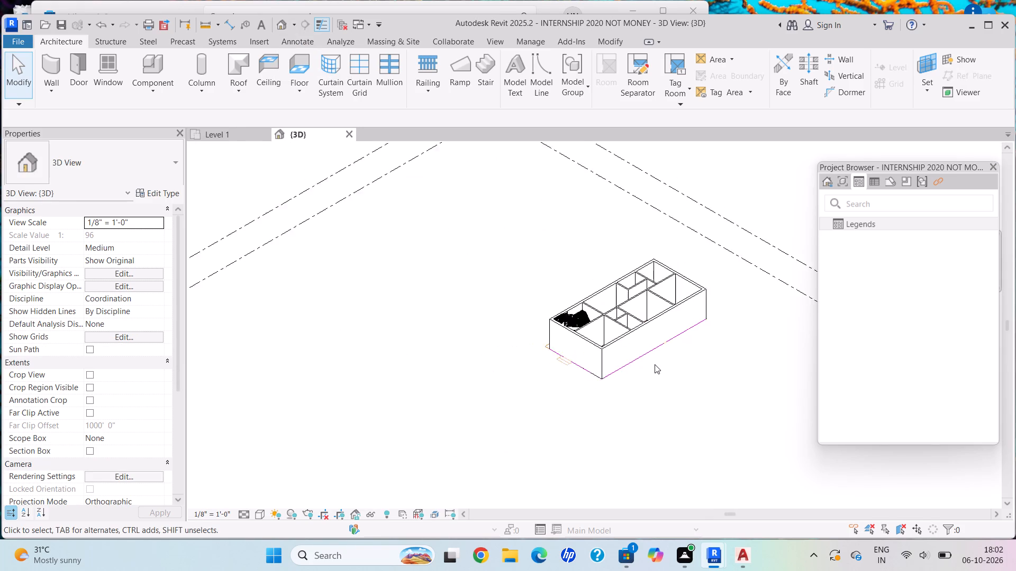
pyautogui.scroll(-1, 655, 364)
pyautogui.moveTo(653, 363); pyautogui.dragTo(577, 385, button='middle')
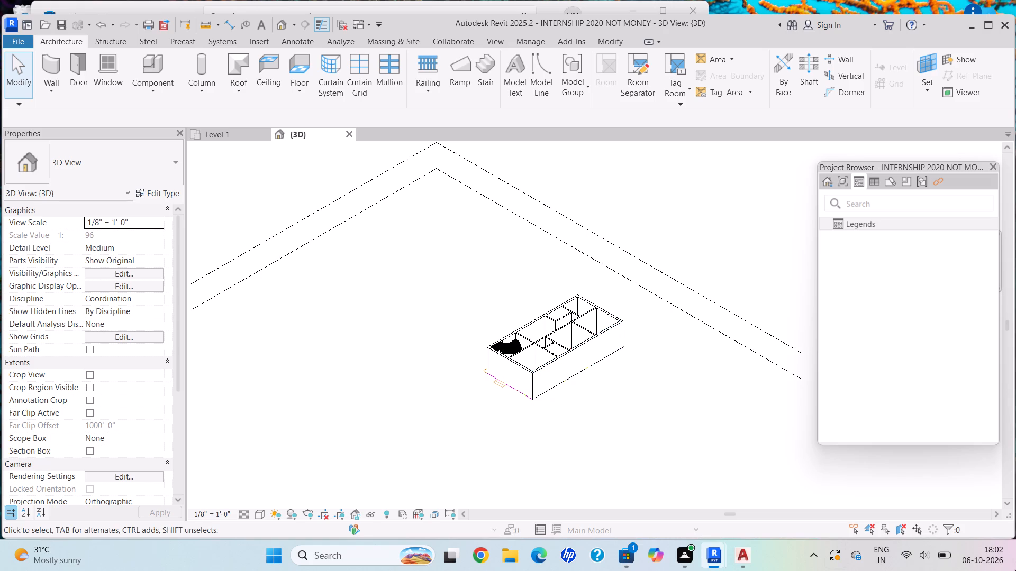
pyautogui.scroll(2, 113, 392)
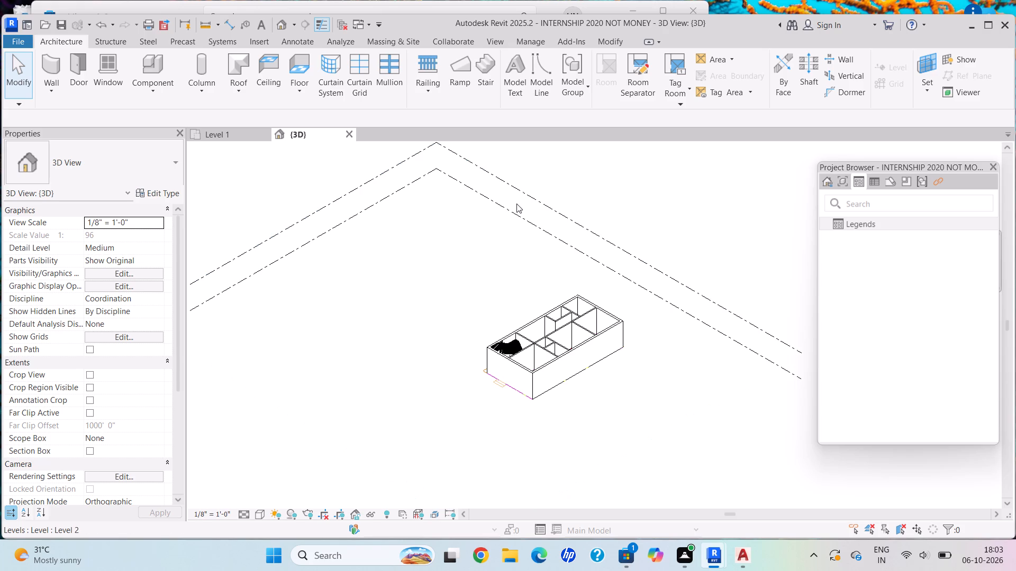
pyautogui.scroll(-2, 529, 325)
pyautogui.scroll(2, 541, 358)
pyautogui.scroll(-1, 575, 370)
pyautogui.scroll(3, 575, 369)
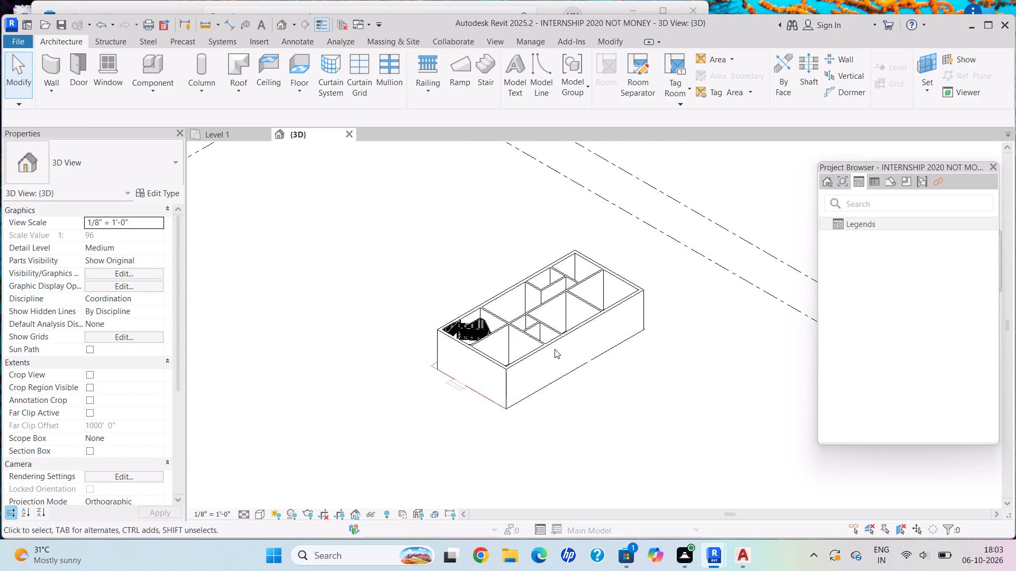
pyautogui.scroll(5, 555, 349)
pyautogui.scroll(-1, 551, 352)
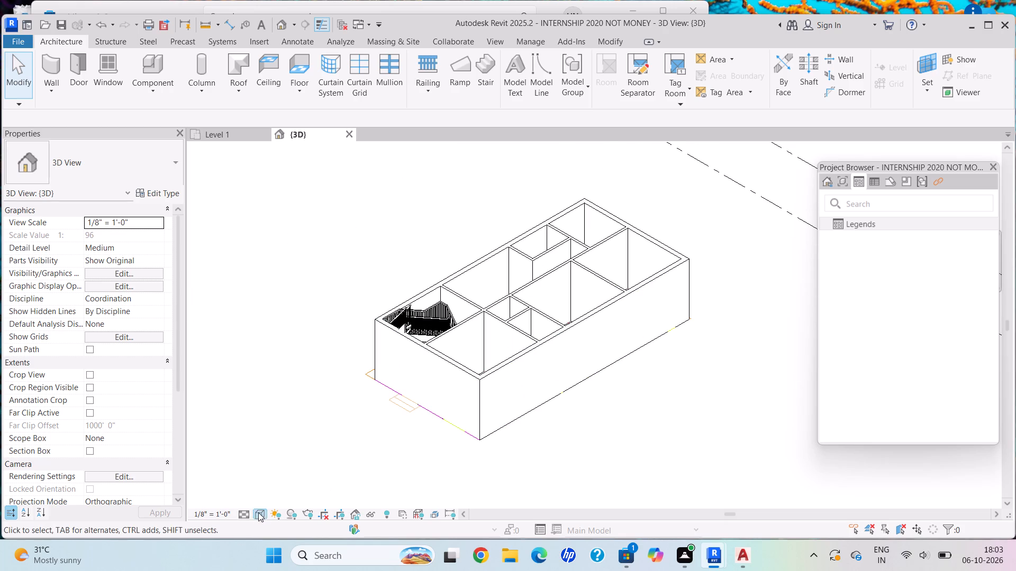
# Set the 3D view to a shaded visual style.
pyautogui.click(255, 512)
pyautogui.click(276, 465)
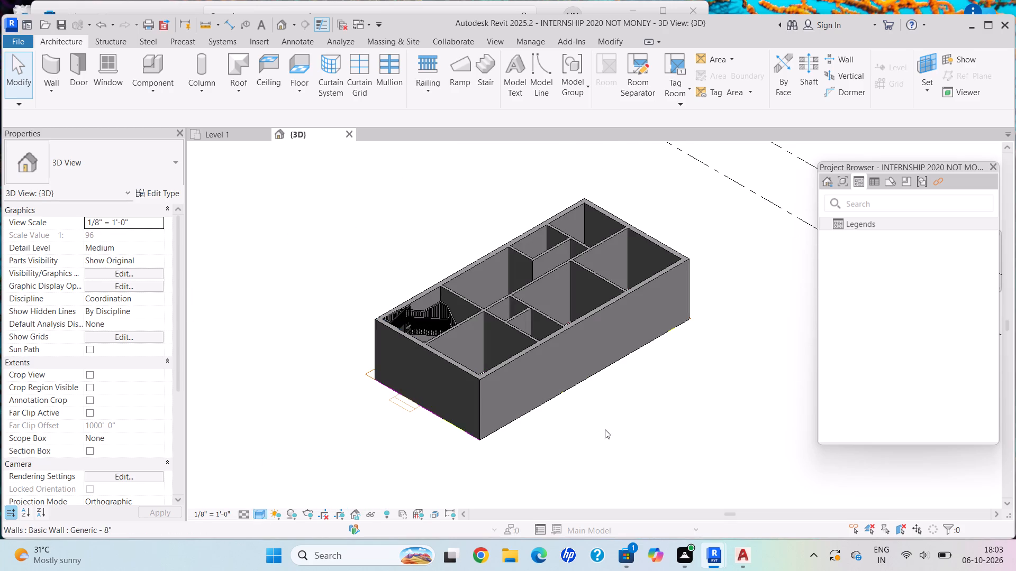
# Examine the shaded house model's rooms, furniture and stair from above and from several angles.
pyautogui.scroll(1, 616, 426)
pyautogui.scroll(-1, 616, 426)
pyautogui.scroll(3, 616, 426)
pyautogui.scroll(-3, 505, 343)
pyautogui.scroll(1, 501, 354)
pyautogui.scroll(-1, 500, 356)
pyautogui.keyDown('shift'); pyautogui.moveTo(479, 348); pyautogui.dragTo(610, 492, button='middle'); pyautogui.keyUp('shift')
pyautogui.keyDown('shift'); pyautogui.scroll(1, 570, 419); pyautogui.keyUp('shift')
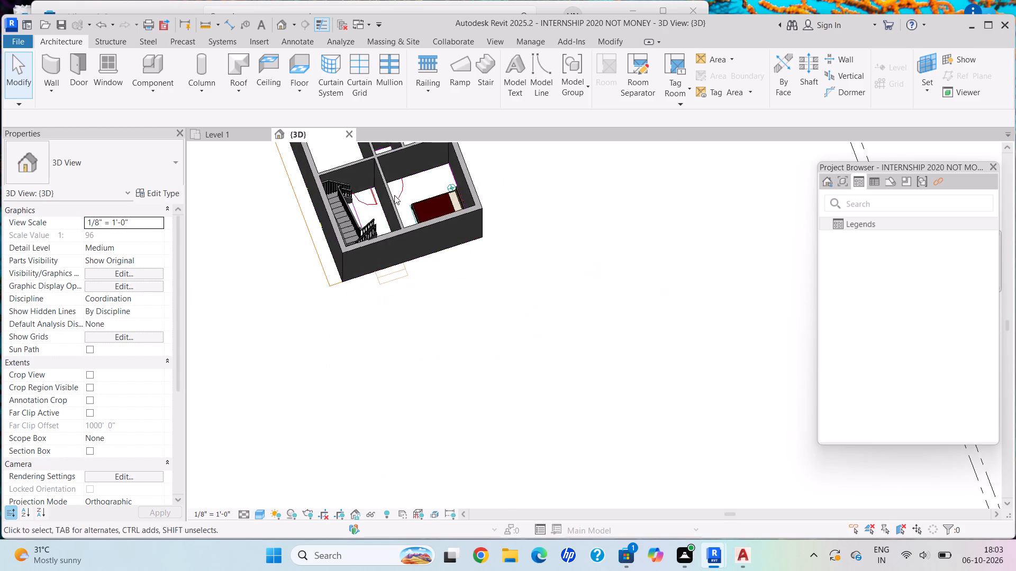
pyautogui.moveTo(386, 195); pyautogui.dragTo(501, 437, button='middle')
pyautogui.scroll(1, 528, 343)
pyautogui.scroll(-1, 529, 343)
pyautogui.scroll(1, 529, 342)
pyautogui.keyDown('shift'); pyautogui.moveTo(531, 340); pyautogui.dragTo(506, 310, button='middle'); pyautogui.keyUp('shift')
pyautogui.scroll(-2, 528, 429)
pyautogui.moveTo(516, 420); pyautogui.dragTo(471, 300, button='middle')
pyautogui.keyDown('shift'); pyautogui.moveTo(468, 284); pyautogui.dragTo(511, 429, button='middle'); pyautogui.keyUp('shift')
pyautogui.moveTo(413, 227); pyautogui.dragTo(476, 320, button='middle')
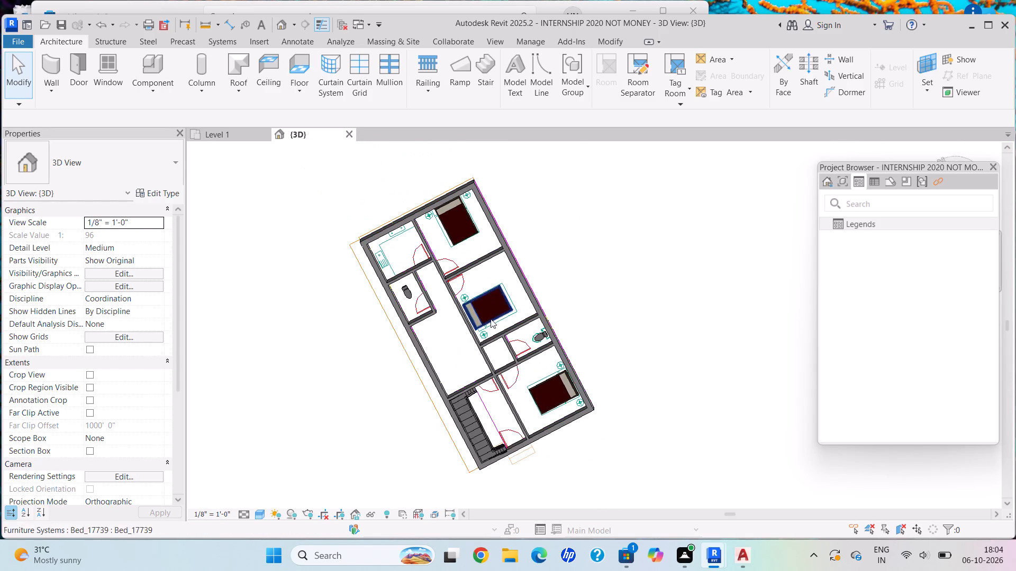
pyautogui.keyDown('shift'); pyautogui.moveTo(540, 351); pyautogui.dragTo(504, 237, button='middle'); pyautogui.keyUp('shift')
pyautogui.scroll(-2, 612, 502)
pyautogui.moveTo(597, 482); pyautogui.dragTo(586, 417, button='middle')
pyautogui.scroll(-1, 585, 410)
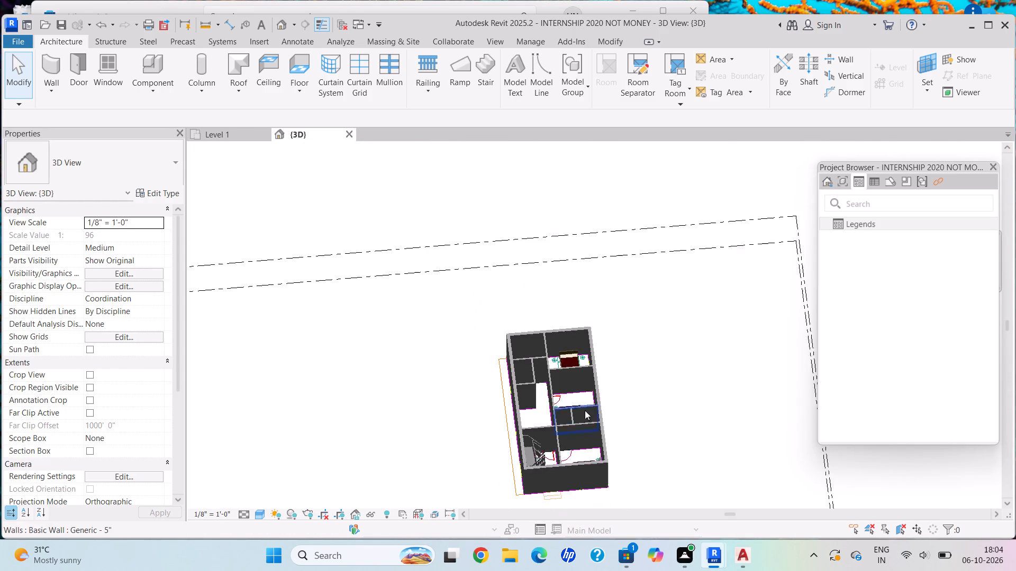
pyautogui.moveTo(579, 405); pyautogui.dragTo(493, 281, button='middle')
pyautogui.scroll(-1, 492, 280)
pyautogui.scroll(1, 492, 279)
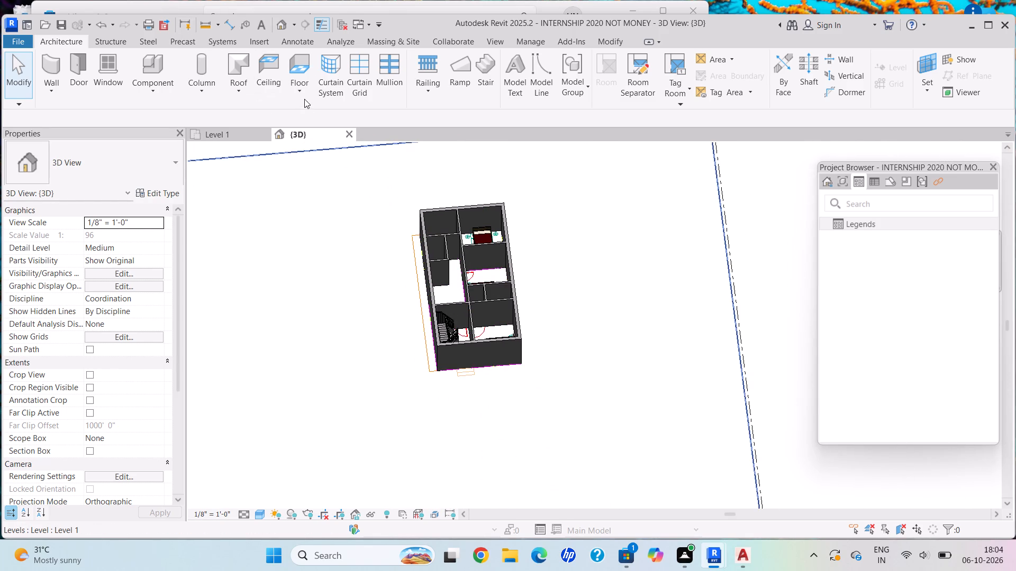
# Start a floor on the Level 1 plan and set the Generic - 12" floor type's structure layer thickness to 6".
pyautogui.click(304, 90)
pyautogui.click(334, 112)
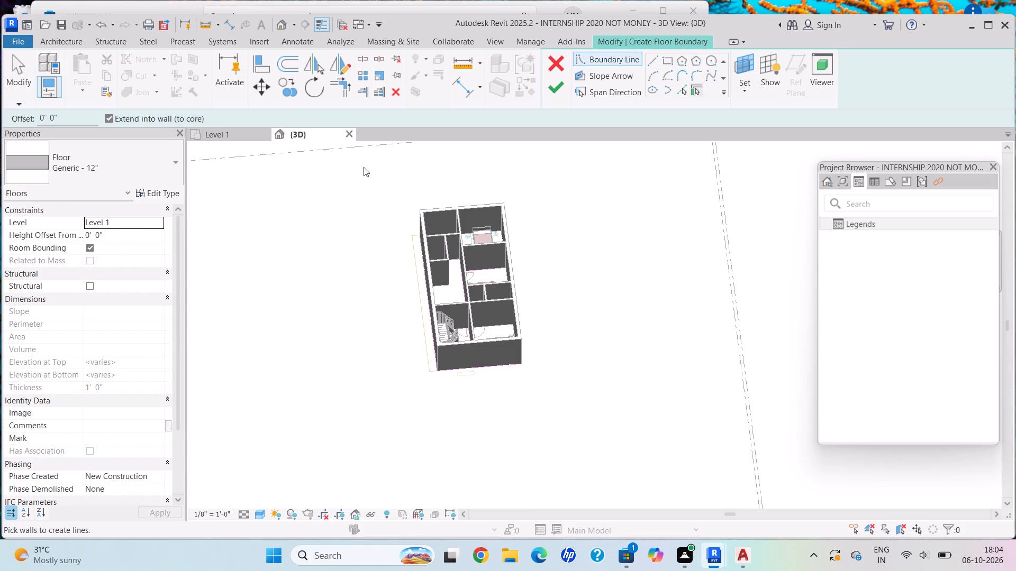
pyautogui.click(231, 134)
pyautogui.click(159, 192)
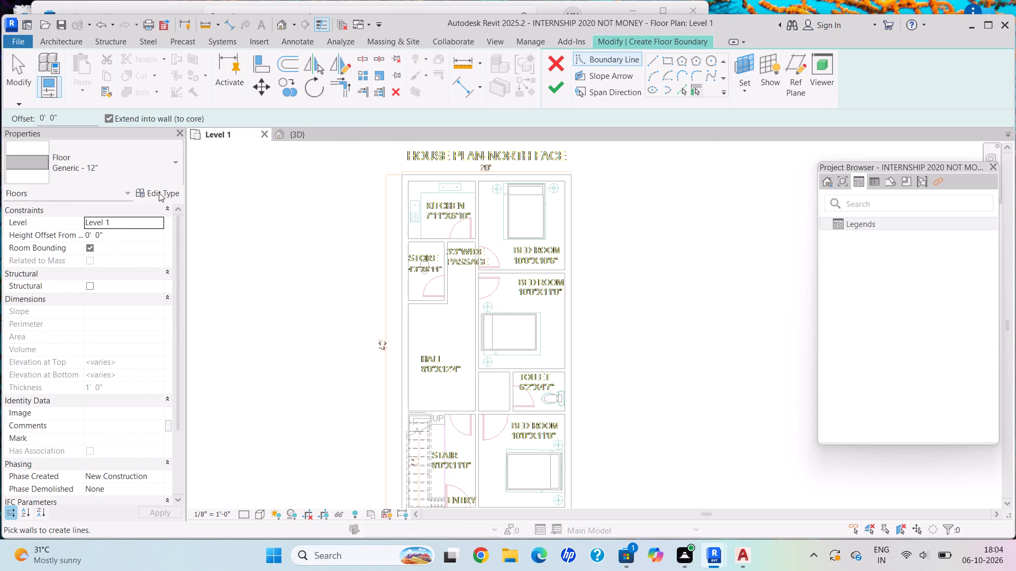
pyautogui.click(746, 196)
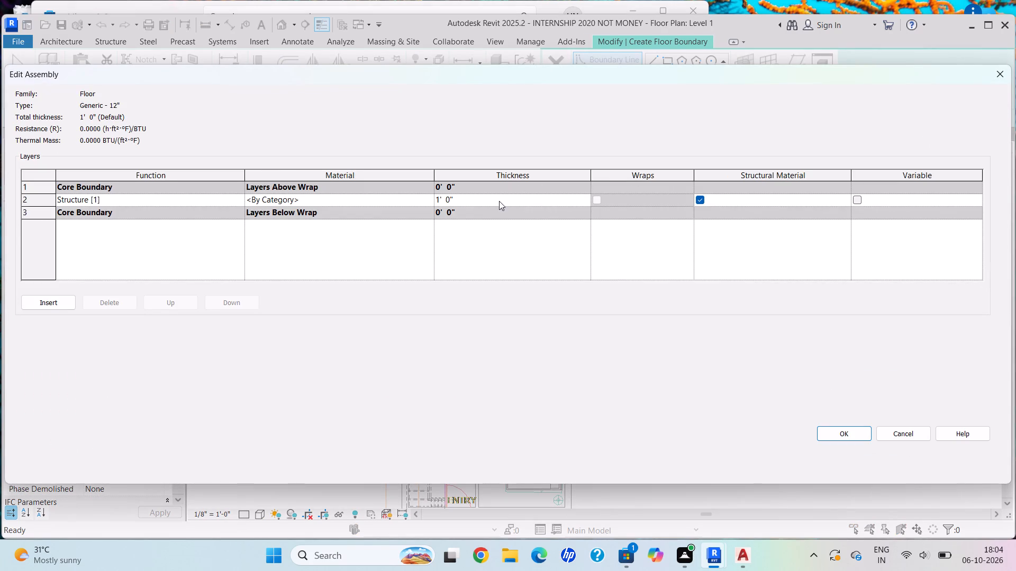
pyautogui.click(499, 201)
pyautogui.press('BackSpace')
pyautogui.write('6"')
pyautogui.press('Return')
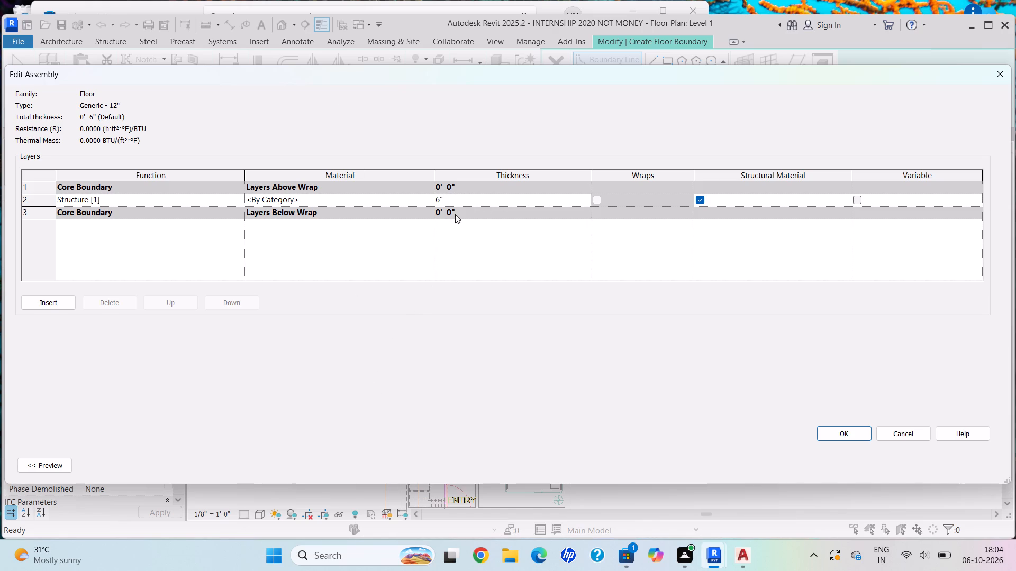
pyautogui.click(851, 435)
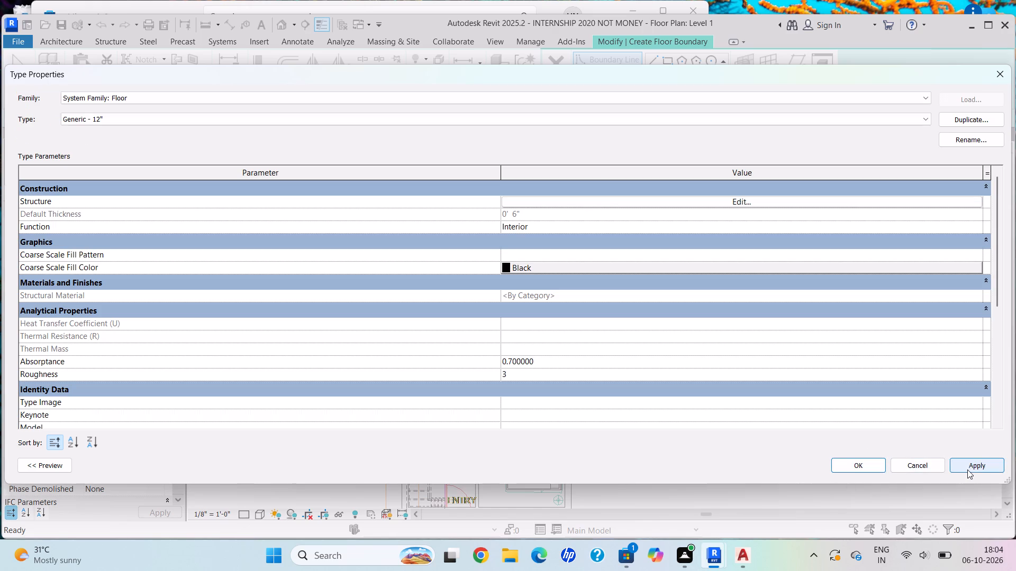
pyautogui.click(967, 469)
pyautogui.click(875, 466)
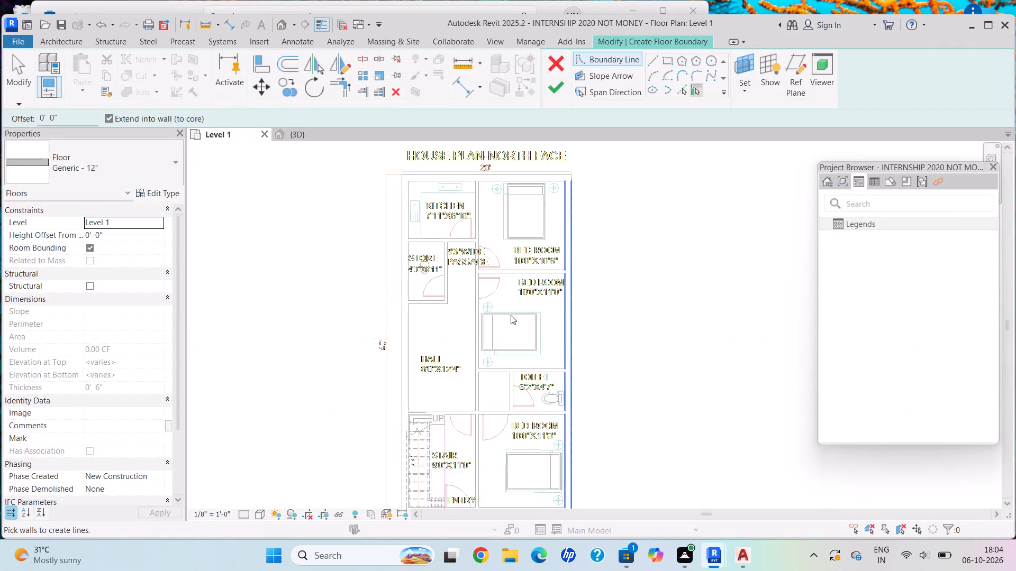
# Sketch a rectangular floor boundary of 20' by 40' along the house's outer wall corners and finish the floor.
pyautogui.scroll(-2, 511, 318)
pyautogui.moveTo(512, 323); pyautogui.dragTo(516, 279, button='middle')
pyautogui.scroll(-1, 516, 274)
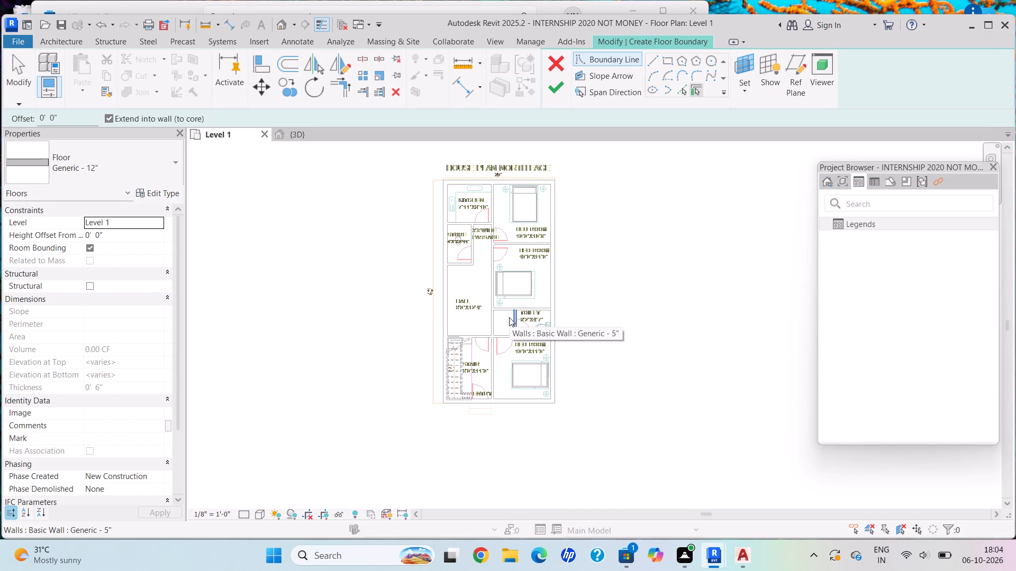
pyautogui.scroll(-2, 519, 305)
pyautogui.moveTo(520, 432); pyautogui.dragTo(518, 442, button='middle')
pyautogui.scroll(4, 563, 356)
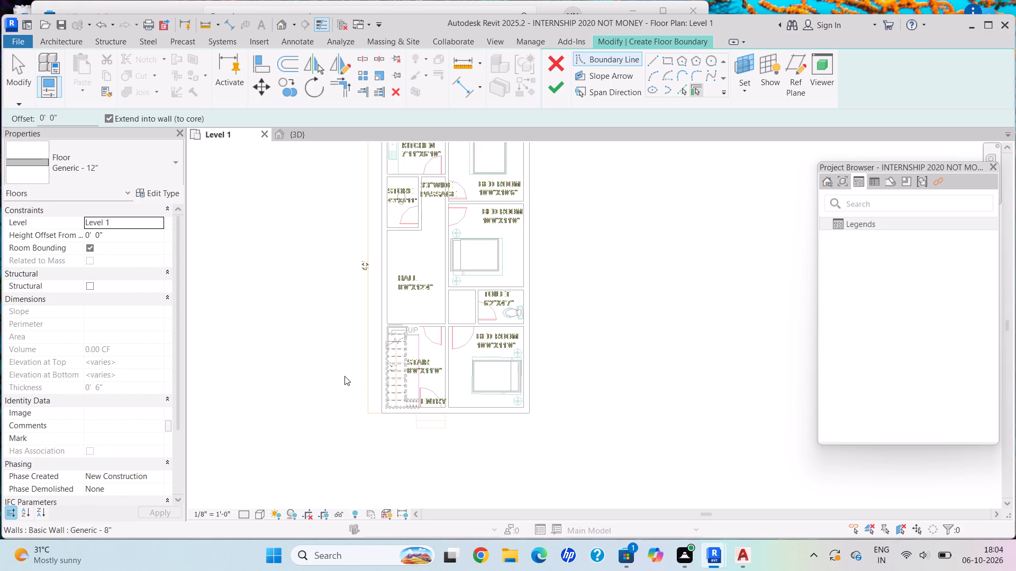
pyautogui.scroll(-3, 523, 372)
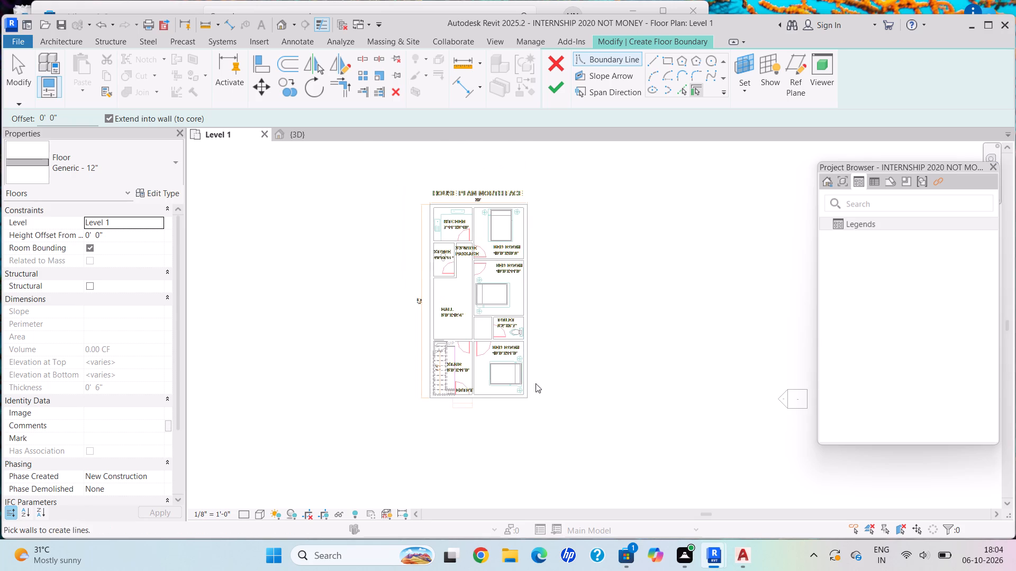
pyautogui.scroll(-1, 558, 279)
pyautogui.scroll(3, 555, 269)
pyautogui.scroll(3, 491, 225)
pyautogui.scroll(3, 440, 190)
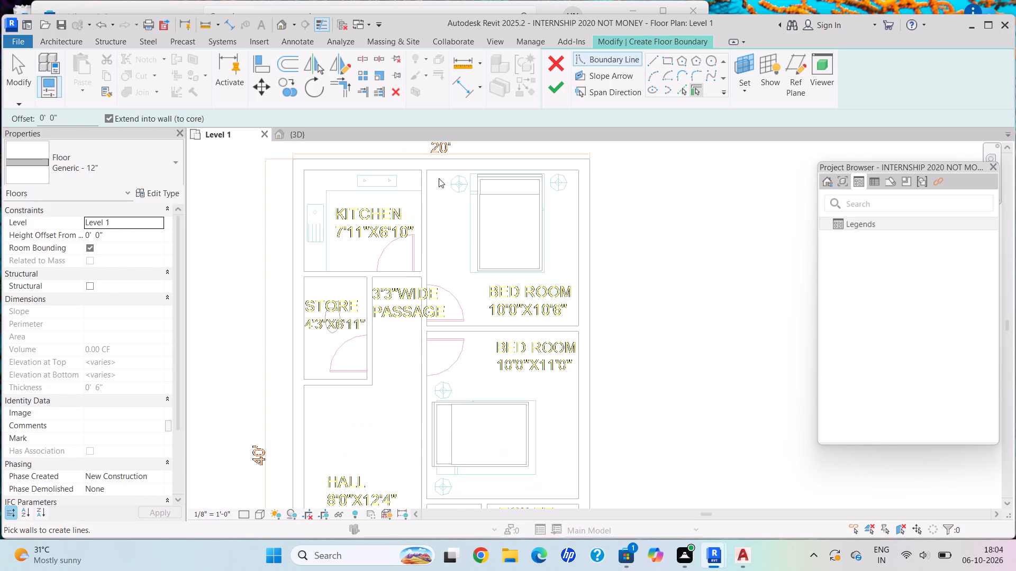
pyautogui.click(673, 61)
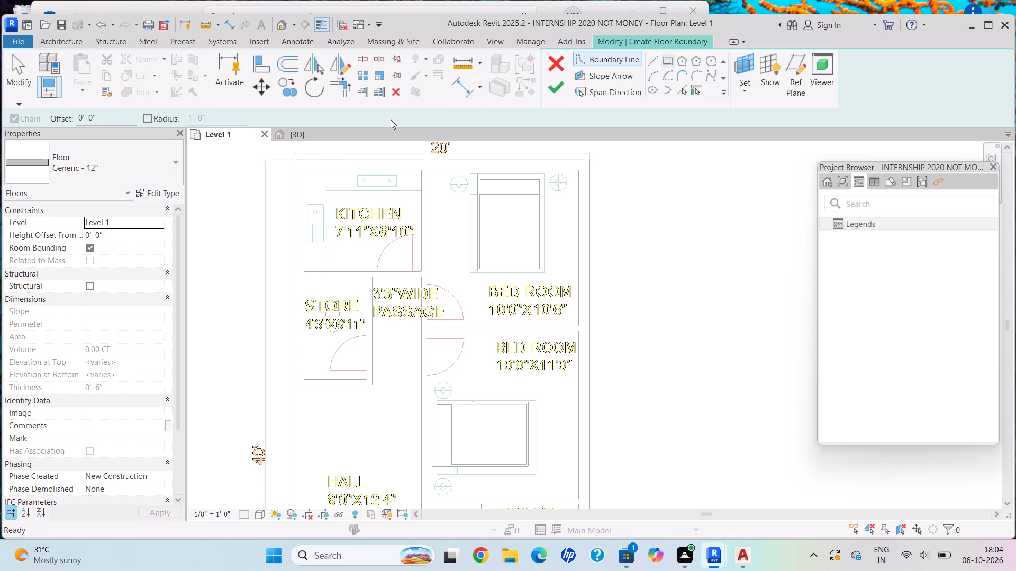
pyautogui.moveTo(324, 184); pyautogui.dragTo(362, 314, button='middle')
pyautogui.scroll(4, 344, 299)
pyautogui.scroll(-1, 338, 298)
pyautogui.scroll(6, 338, 298)
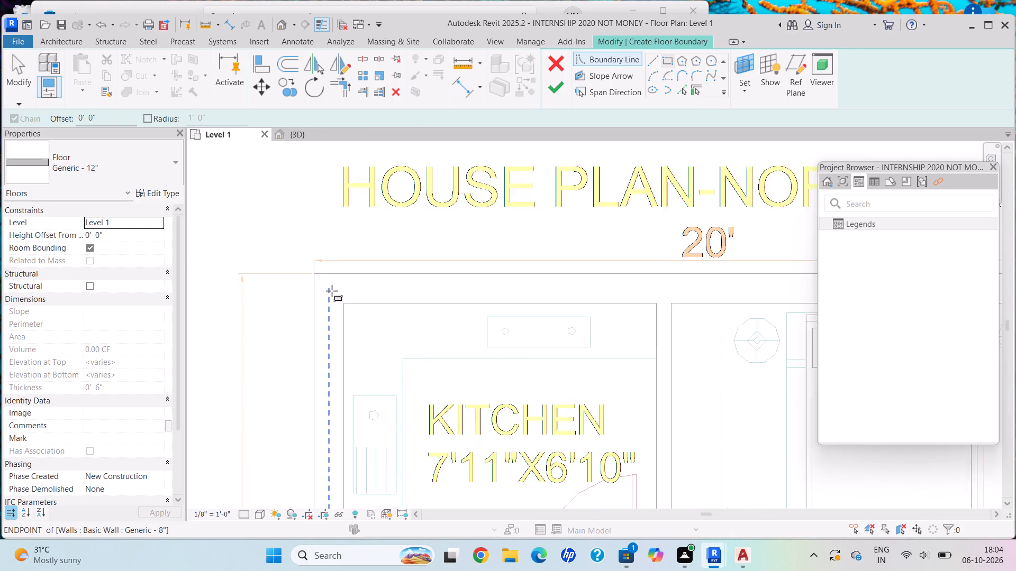
pyautogui.scroll(-1, 332, 291)
pyautogui.scroll(3, 332, 291)
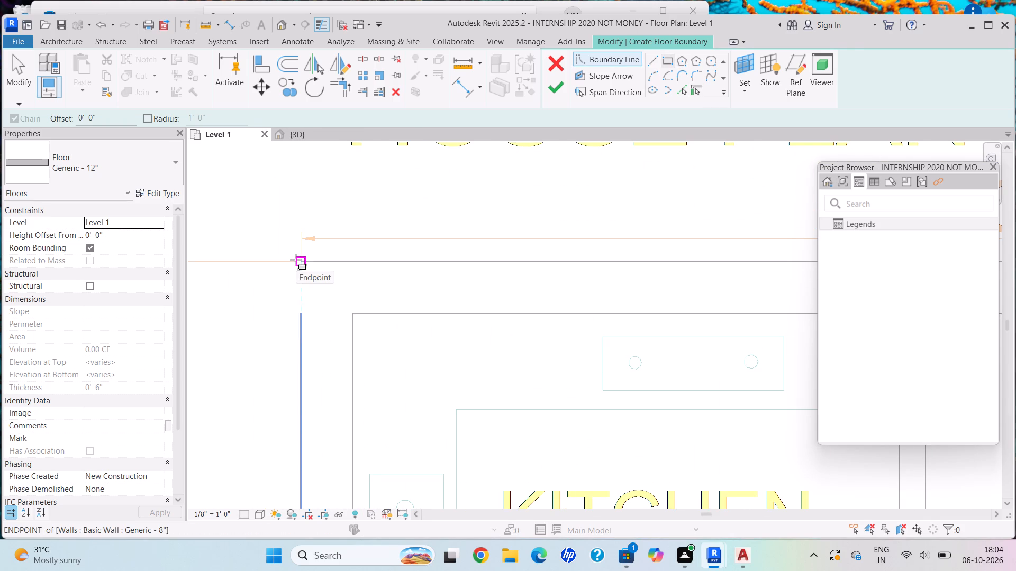
pyautogui.click(296, 260)
pyautogui.scroll(-6, 436, 485)
pyautogui.moveTo(436, 484); pyautogui.dragTo(365, 286, button='middle')
pyautogui.scroll(-4, 479, 424)
pyautogui.moveTo(479, 424); pyautogui.dragTo(423, 307, button='middle')
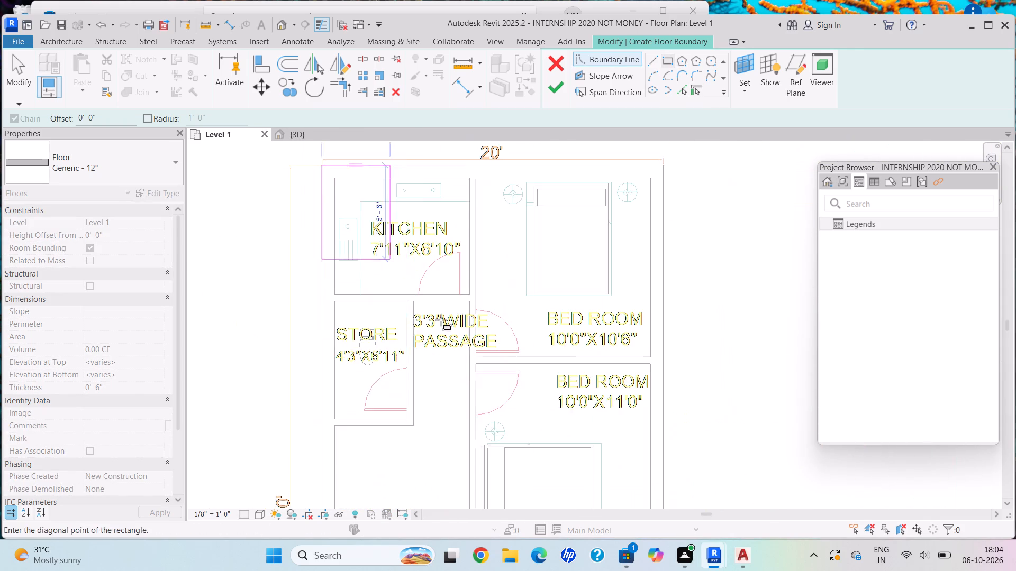
pyautogui.moveTo(615, 446); pyautogui.dragTo(503, 257, button='middle')
pyautogui.scroll(-1, 484, 228)
pyautogui.moveTo(540, 404); pyautogui.dragTo(541, 250, button='middle')
pyautogui.scroll(-1, 540, 284)
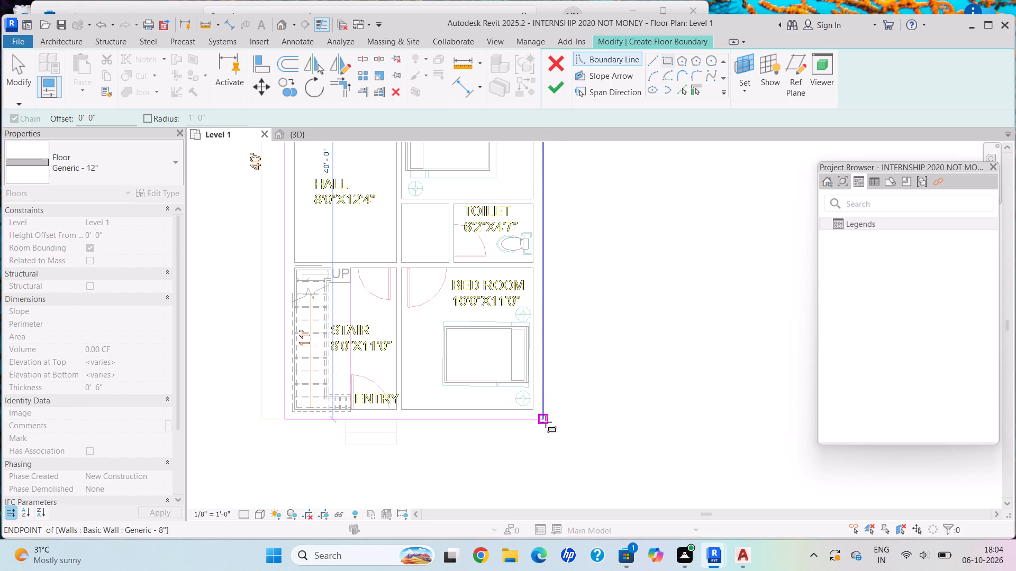
pyautogui.click(541, 422)
pyautogui.click(565, 86)
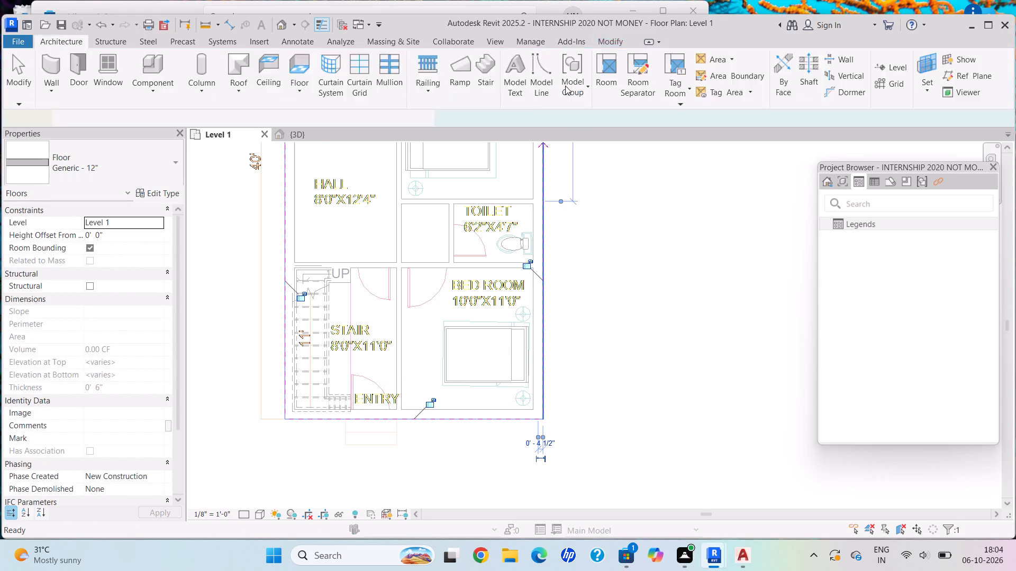
# Examine the new floor against the house's walls and rooms in the 3D view and on the Level 1 plan.
pyautogui.click(300, 133)
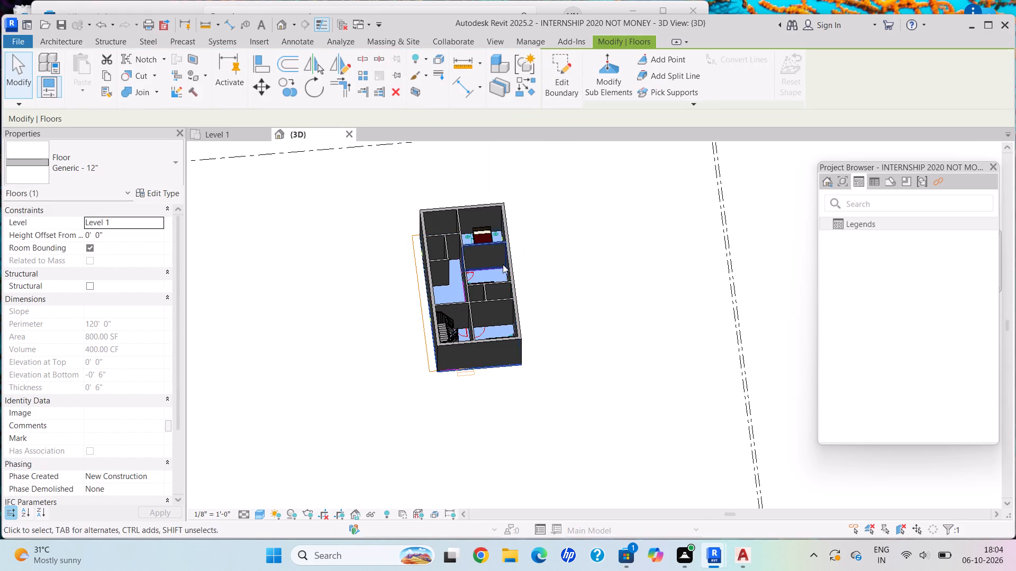
pyautogui.scroll(3, 504, 264)
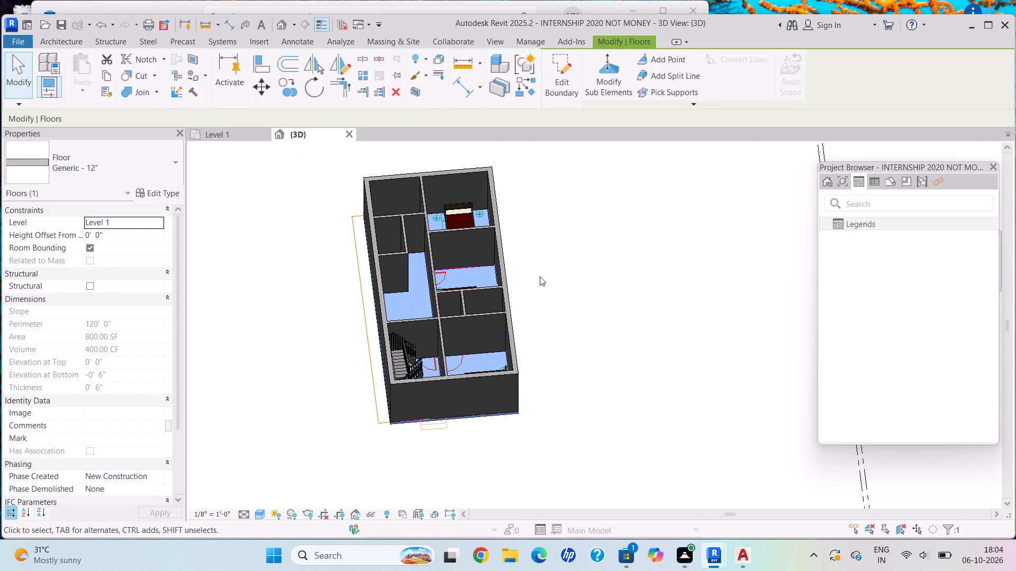
pyautogui.click(230, 137)
pyautogui.scroll(-3, 516, 363)
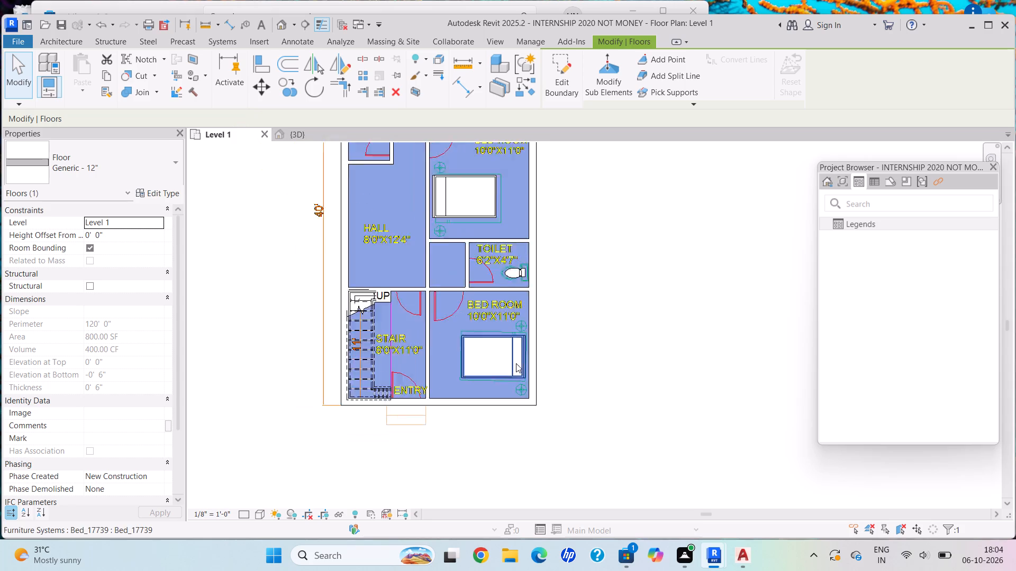
pyautogui.moveTo(514, 362); pyautogui.dragTo(537, 432, button='middle')
pyautogui.scroll(1, 539, 434)
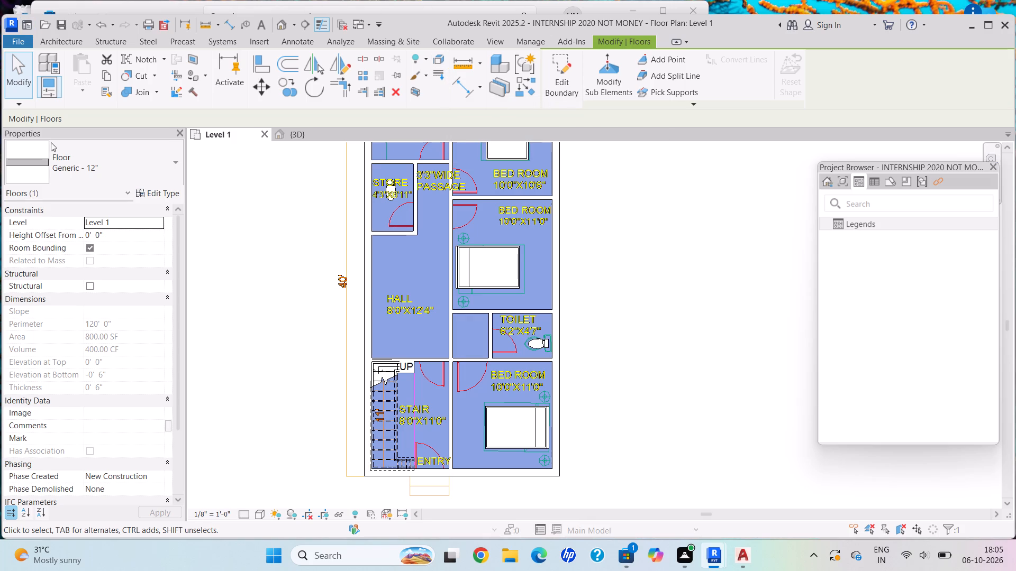
pyautogui.scroll(-1, 360, 289)
pyautogui.scroll(1, 367, 290)
pyautogui.scroll(-1, 369, 290)
pyautogui.moveTo(582, 313); pyautogui.dragTo(686, 380, button='middle')
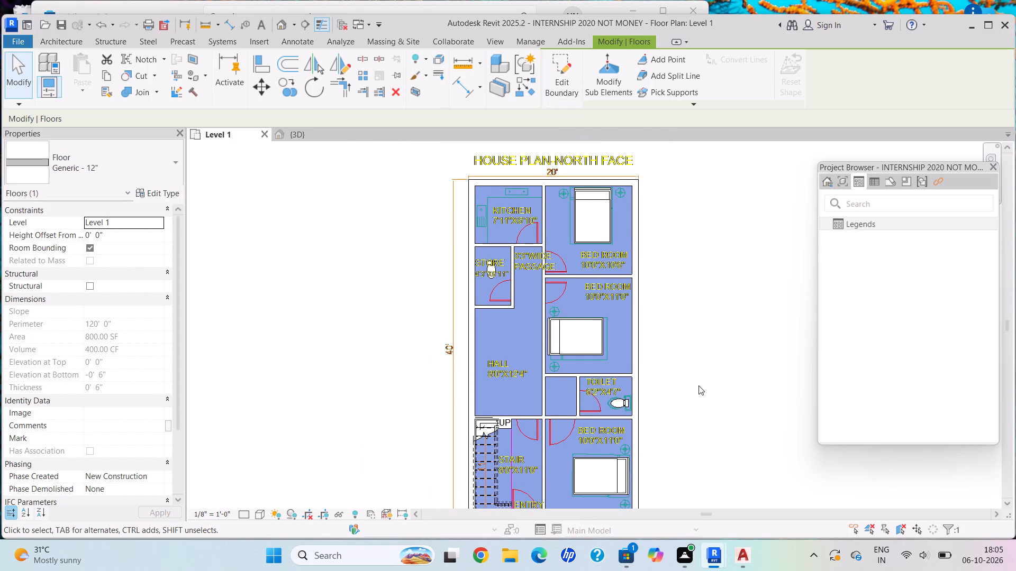
pyautogui.moveTo(695, 384); pyautogui.dragTo(684, 373, button='middle')
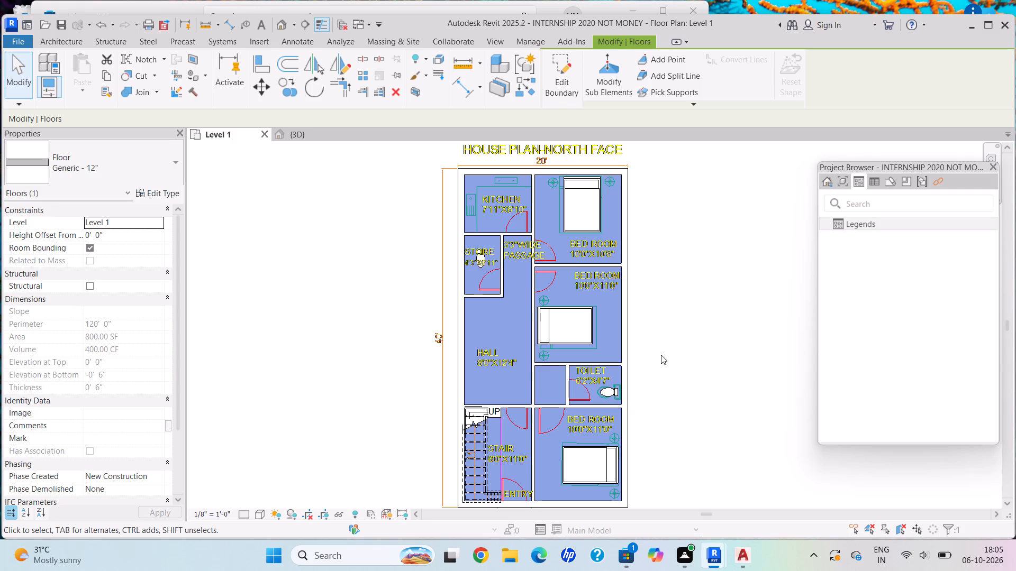
pyautogui.scroll(-1, 602, 310)
pyautogui.moveTo(579, 344); pyautogui.dragTo(510, 435, button='middle')
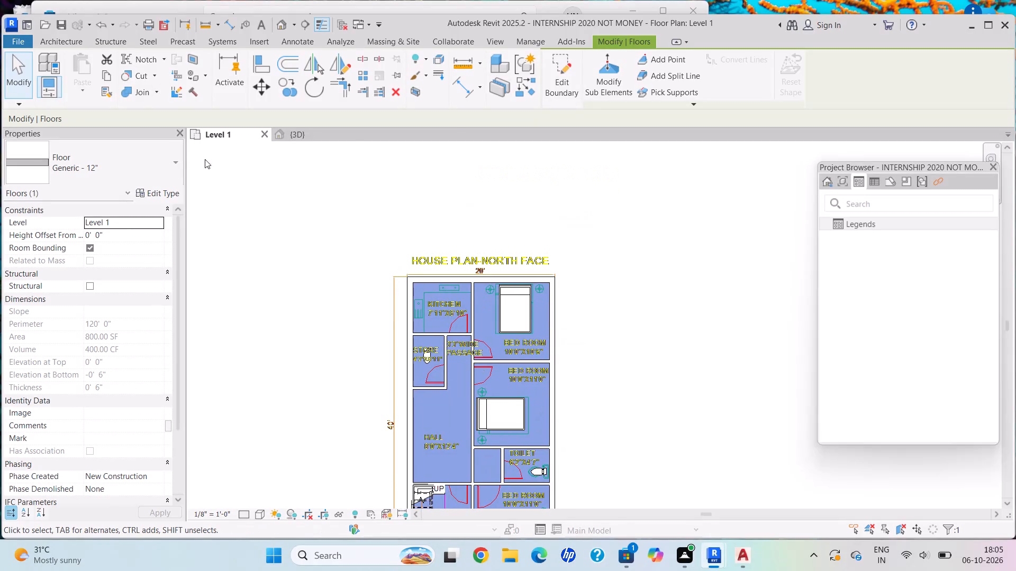
pyautogui.click(304, 136)
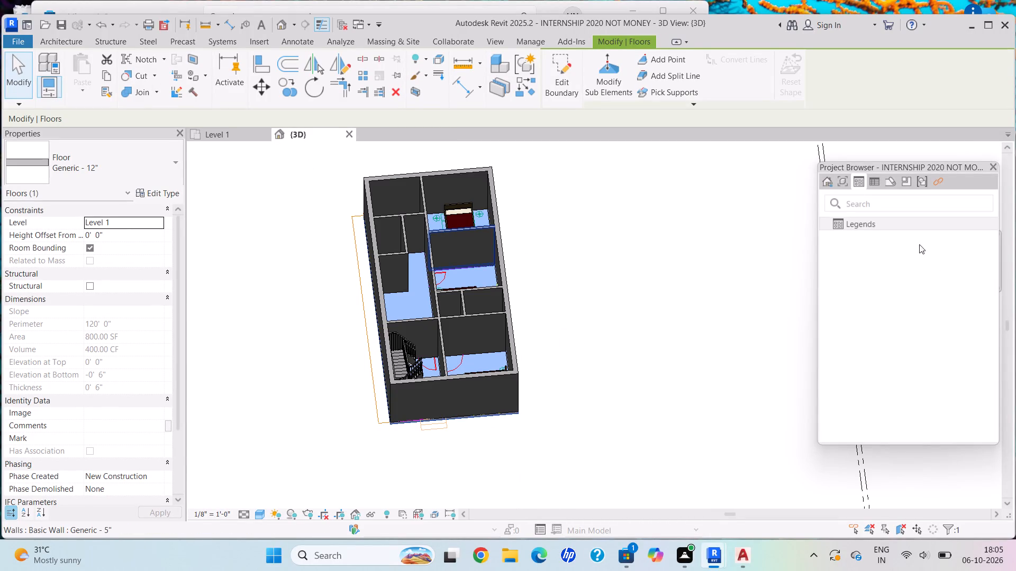
pyautogui.middleClick(592, 411)
pyautogui.scroll(4, 498, 426)
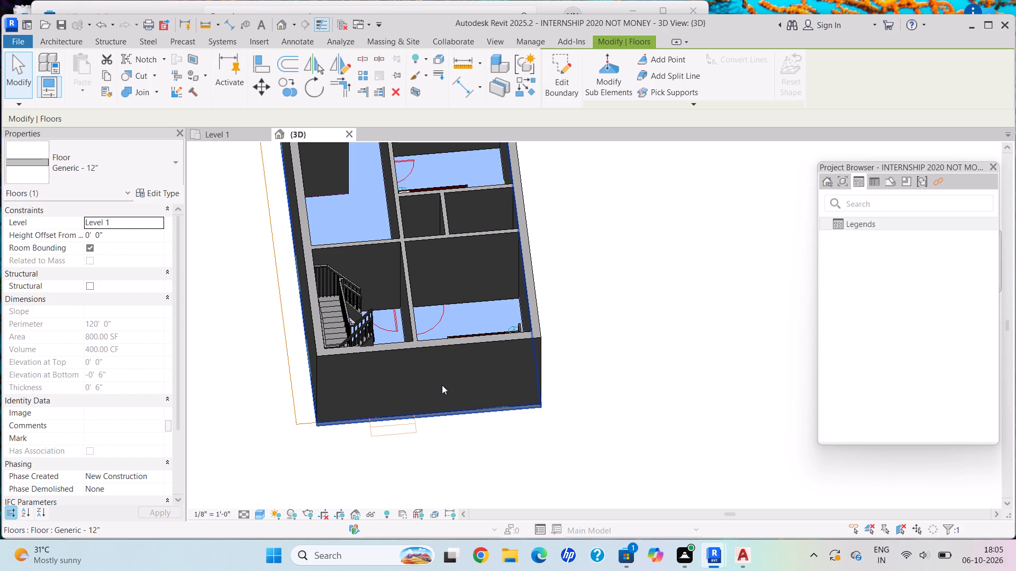
pyautogui.scroll(-3, 455, 369)
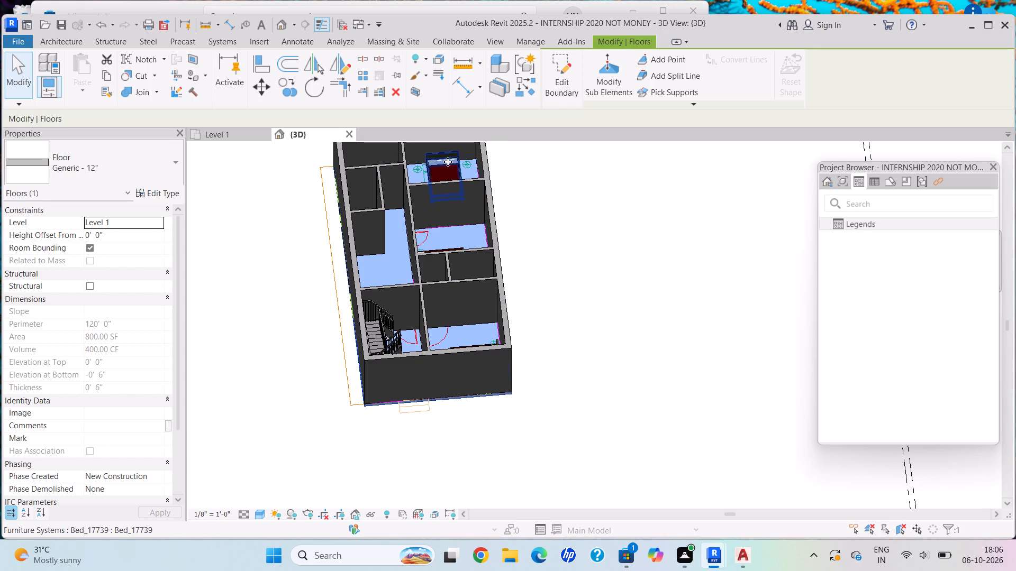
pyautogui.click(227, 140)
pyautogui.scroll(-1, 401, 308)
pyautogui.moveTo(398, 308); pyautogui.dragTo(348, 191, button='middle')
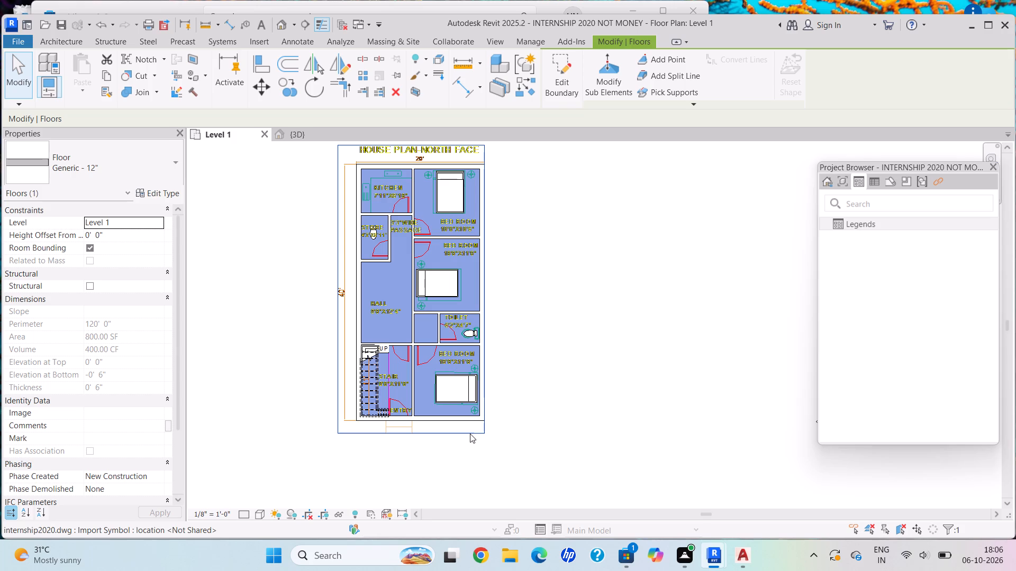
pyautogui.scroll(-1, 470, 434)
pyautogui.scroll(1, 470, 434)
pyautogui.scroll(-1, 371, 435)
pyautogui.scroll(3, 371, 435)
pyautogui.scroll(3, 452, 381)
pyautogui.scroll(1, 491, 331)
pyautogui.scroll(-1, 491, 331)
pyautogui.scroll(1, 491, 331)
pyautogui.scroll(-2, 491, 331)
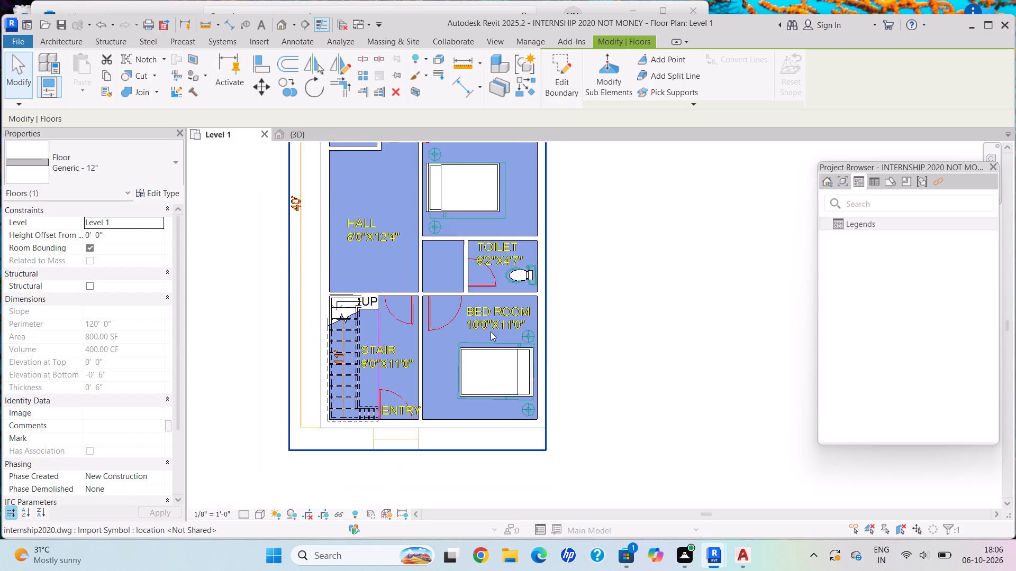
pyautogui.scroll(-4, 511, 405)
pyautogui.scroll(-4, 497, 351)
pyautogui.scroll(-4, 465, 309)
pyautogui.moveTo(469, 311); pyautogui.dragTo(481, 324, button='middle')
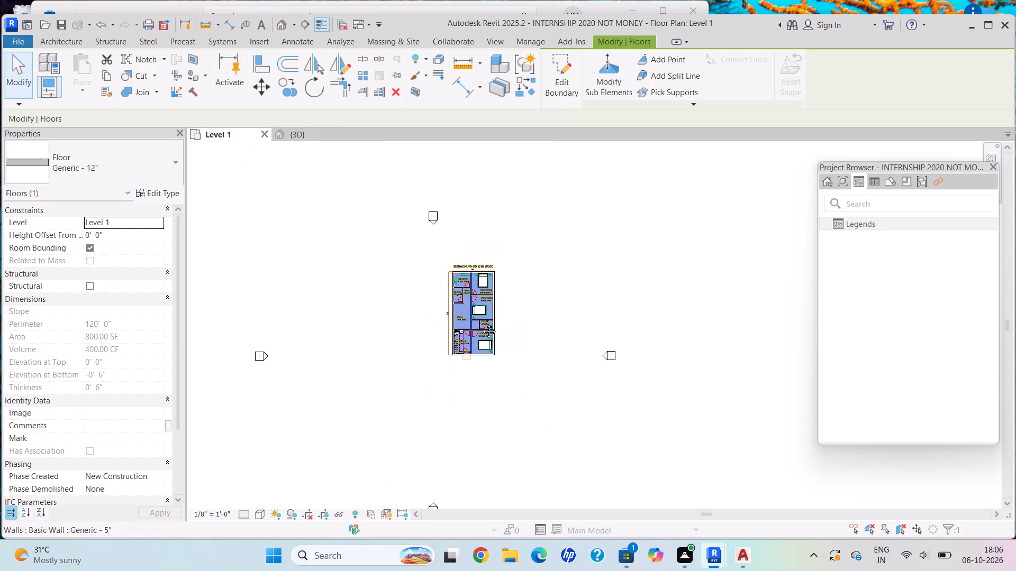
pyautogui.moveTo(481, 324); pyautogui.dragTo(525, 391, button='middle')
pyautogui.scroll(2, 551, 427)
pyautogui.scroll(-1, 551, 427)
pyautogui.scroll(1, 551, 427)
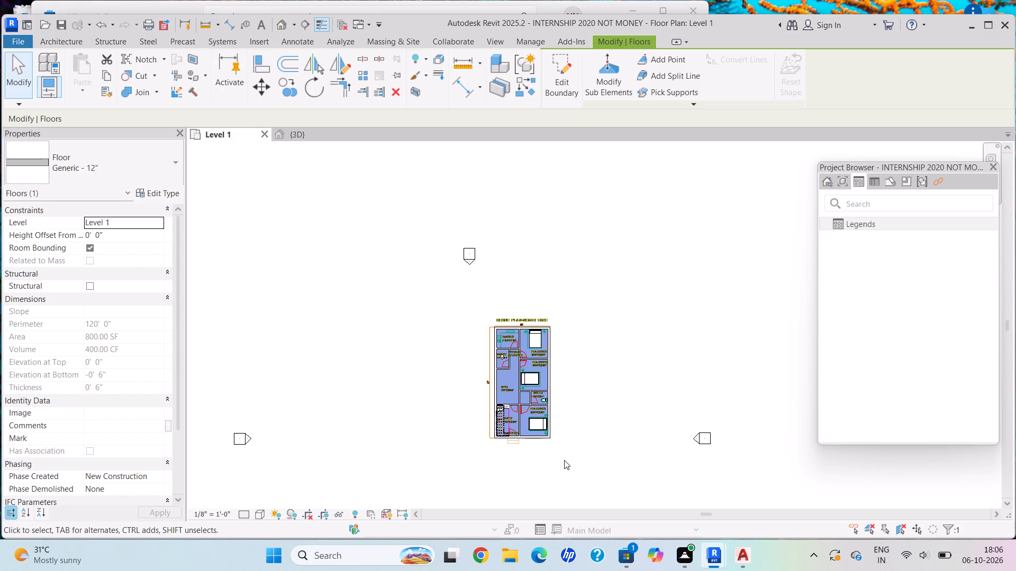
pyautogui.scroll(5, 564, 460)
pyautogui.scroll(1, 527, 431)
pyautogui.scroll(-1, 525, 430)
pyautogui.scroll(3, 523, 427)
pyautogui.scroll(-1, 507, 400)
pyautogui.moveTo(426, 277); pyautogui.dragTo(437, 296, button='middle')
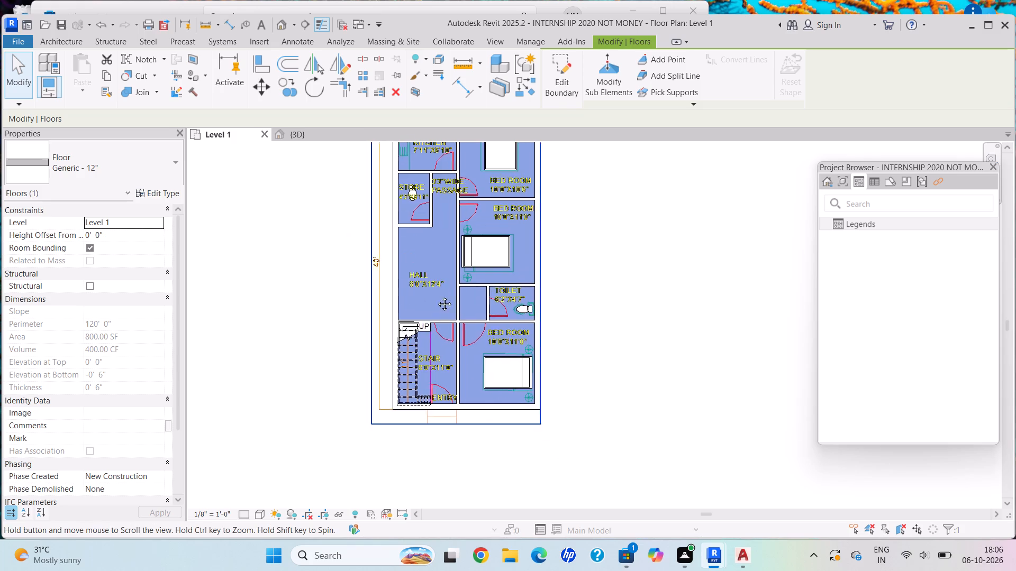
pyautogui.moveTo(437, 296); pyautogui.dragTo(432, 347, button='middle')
# Start a sketched toposolid on the Level 1 plan with a rectangular boundary and check the Grassland - 16" type's layer structure.
pyautogui.click(293, 140)
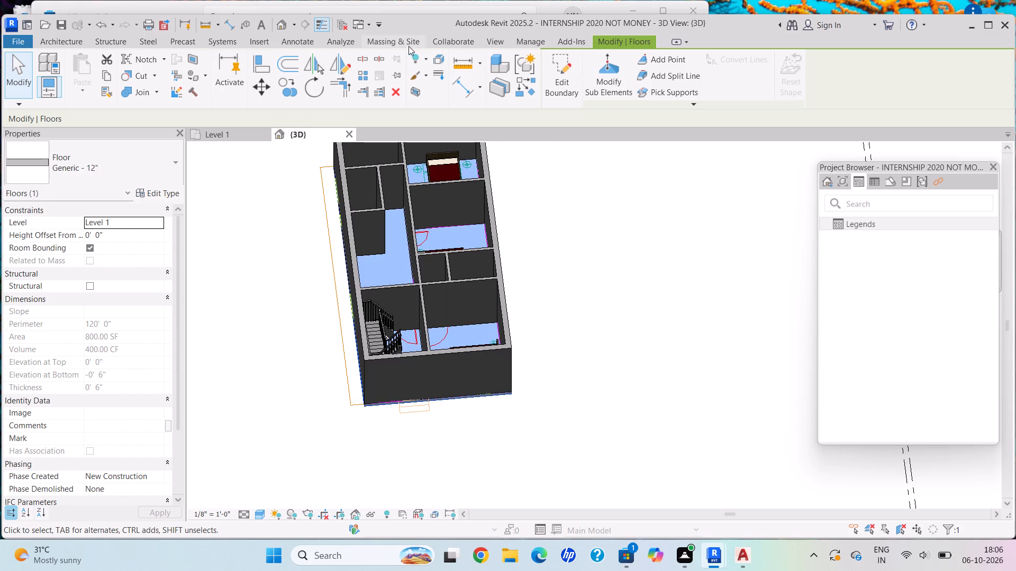
pyautogui.click(404, 43)
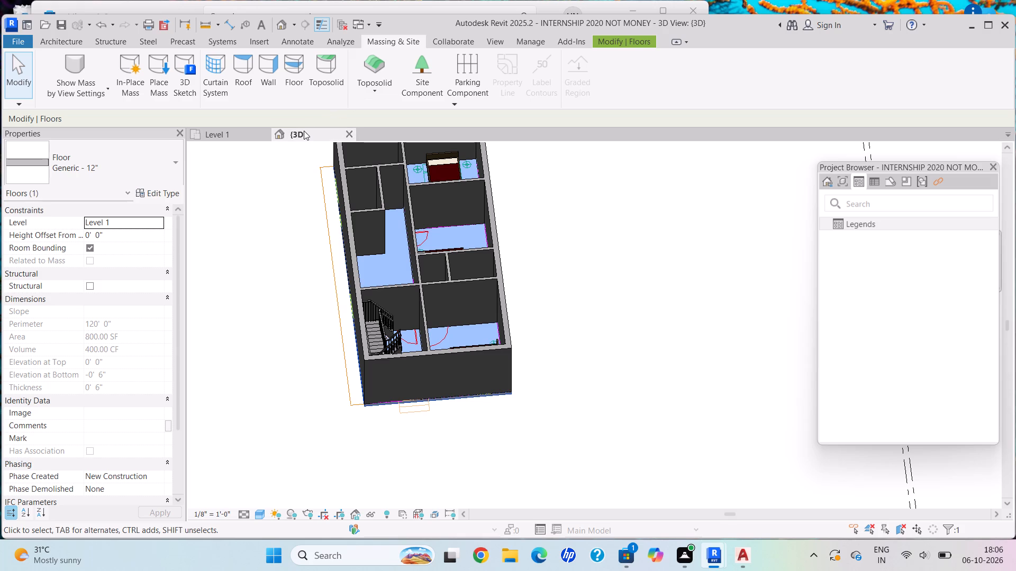
pyautogui.click(304, 131)
pyautogui.click(234, 135)
pyautogui.scroll(-1, 387, 183)
pyautogui.moveTo(387, 183); pyautogui.dragTo(387, 189, button='middle')
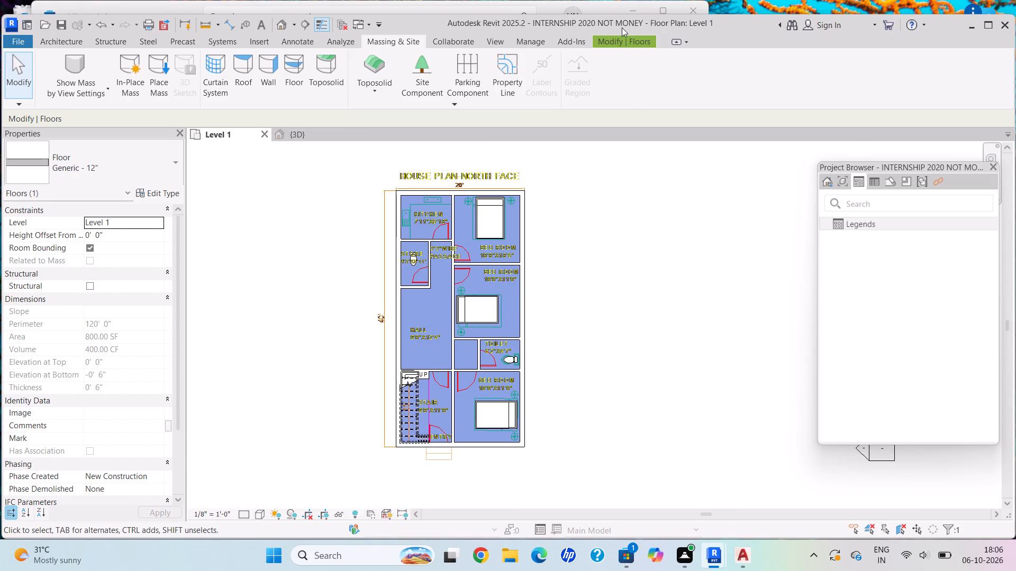
pyautogui.click(622, 27)
pyautogui.click(375, 91)
pyautogui.click(402, 114)
pyautogui.click(615, 167)
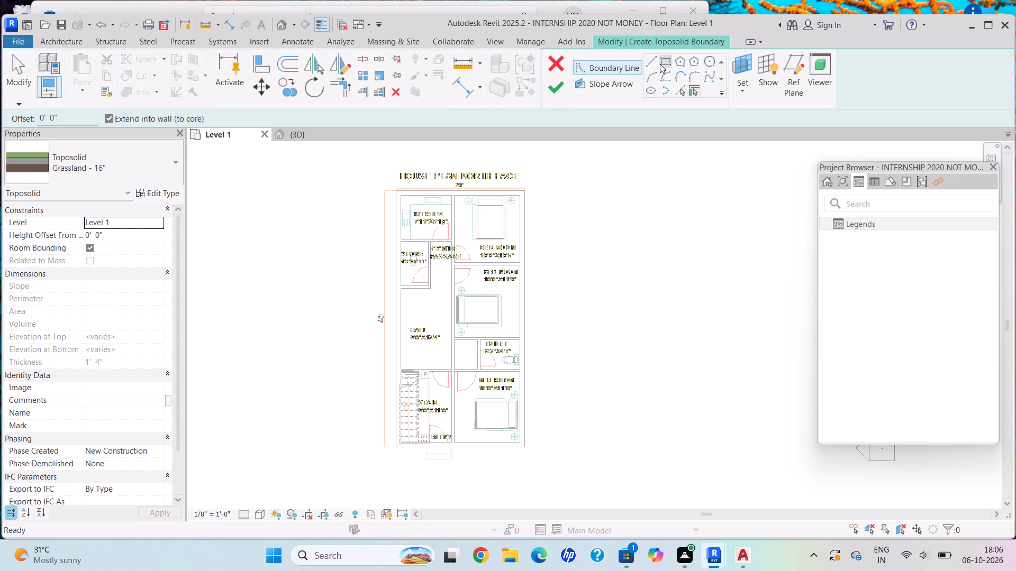
pyautogui.click(664, 56)
pyautogui.click(107, 117)
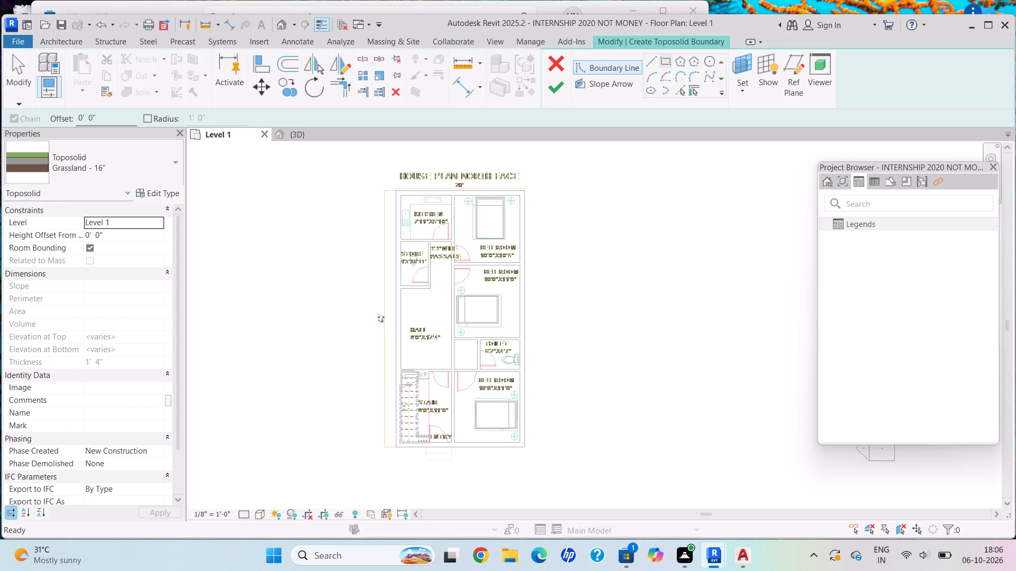
pyautogui.click(155, 195)
pyautogui.click(741, 205)
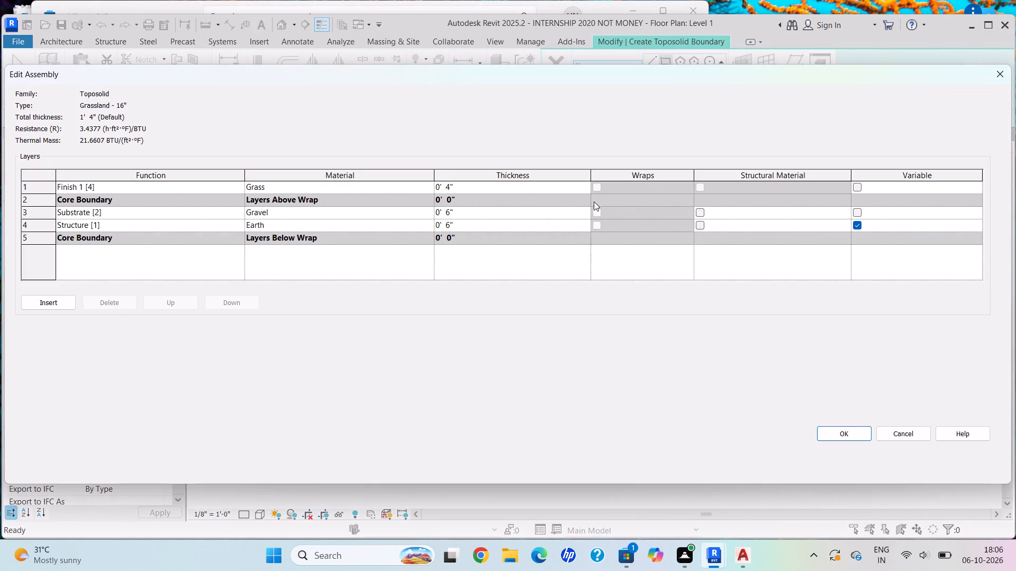
pyautogui.click(851, 432)
pyautogui.click(981, 467)
pyautogui.click(866, 468)
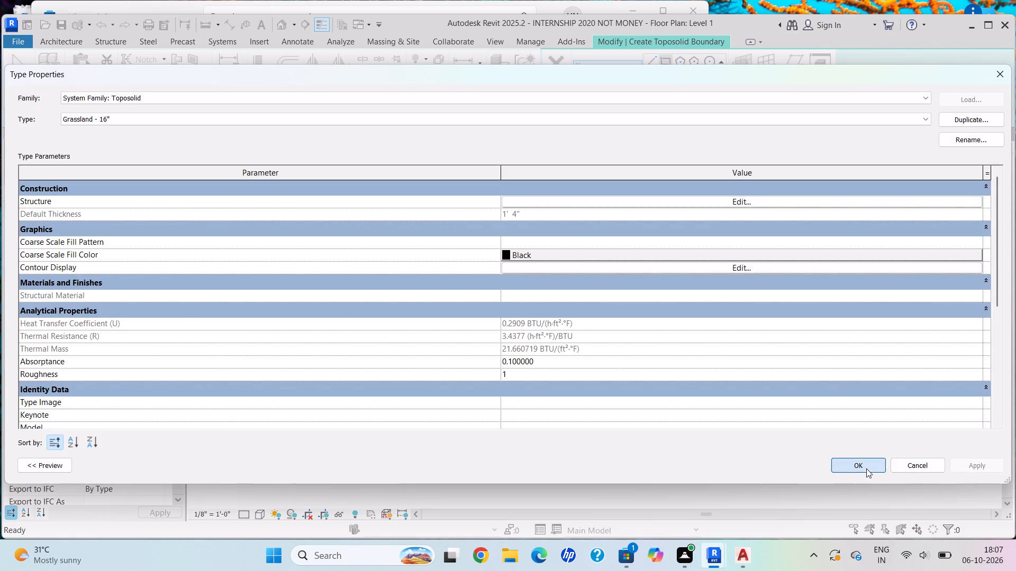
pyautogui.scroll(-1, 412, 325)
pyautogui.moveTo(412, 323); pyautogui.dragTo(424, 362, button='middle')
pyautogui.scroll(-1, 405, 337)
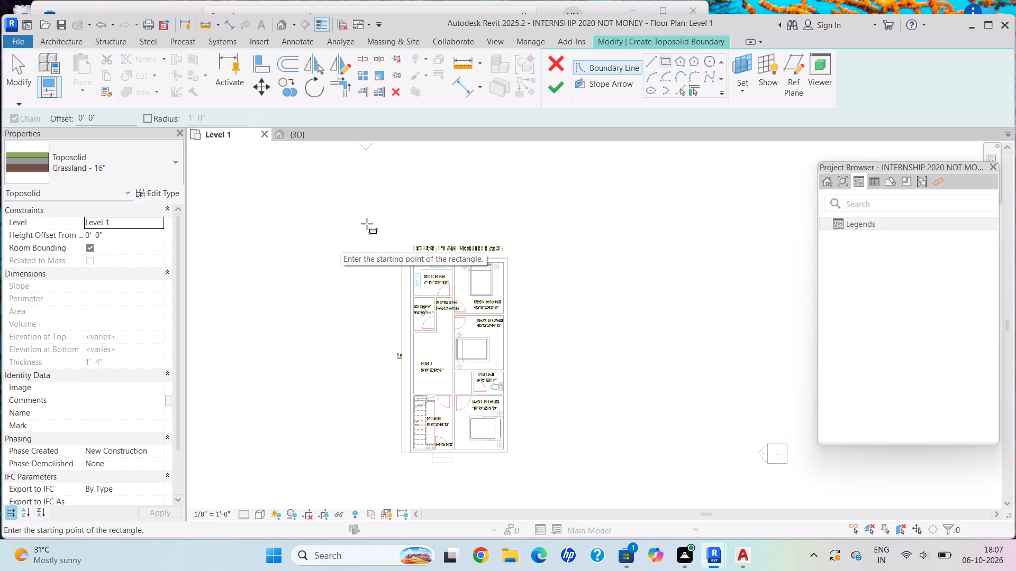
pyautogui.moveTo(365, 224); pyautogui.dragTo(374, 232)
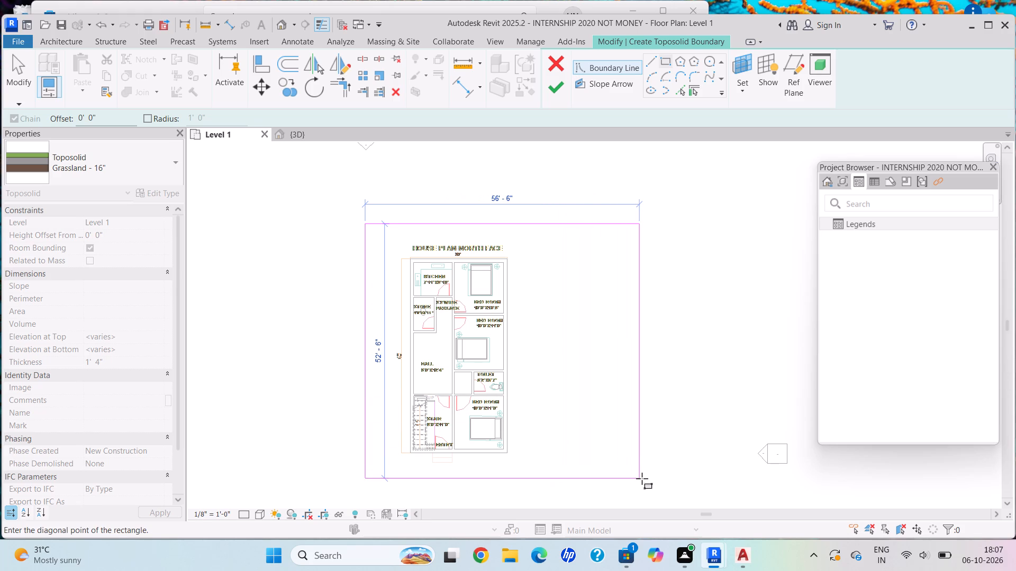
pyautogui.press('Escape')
# Sketch a rectangular toposolid boundary about 47' long in the plan's vertical direction, enclosing the whole house, and finish the Grassland - 16" toposolid.
pyautogui.scroll(-1, 528, 216)
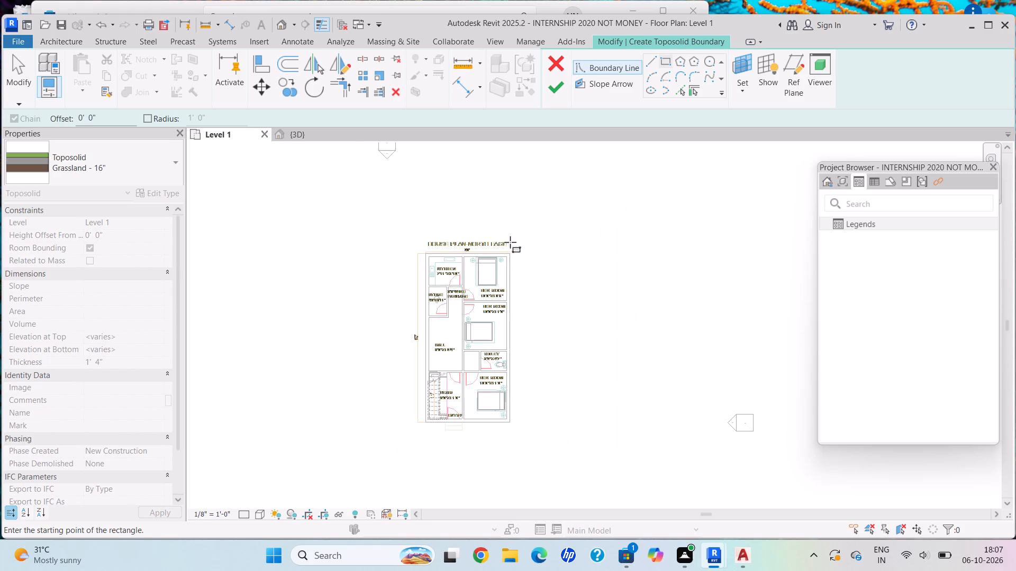
pyautogui.scroll(-1, 442, 263)
pyautogui.scroll(6, 442, 263)
pyautogui.scroll(-1, 445, 249)
pyautogui.scroll(2, 445, 249)
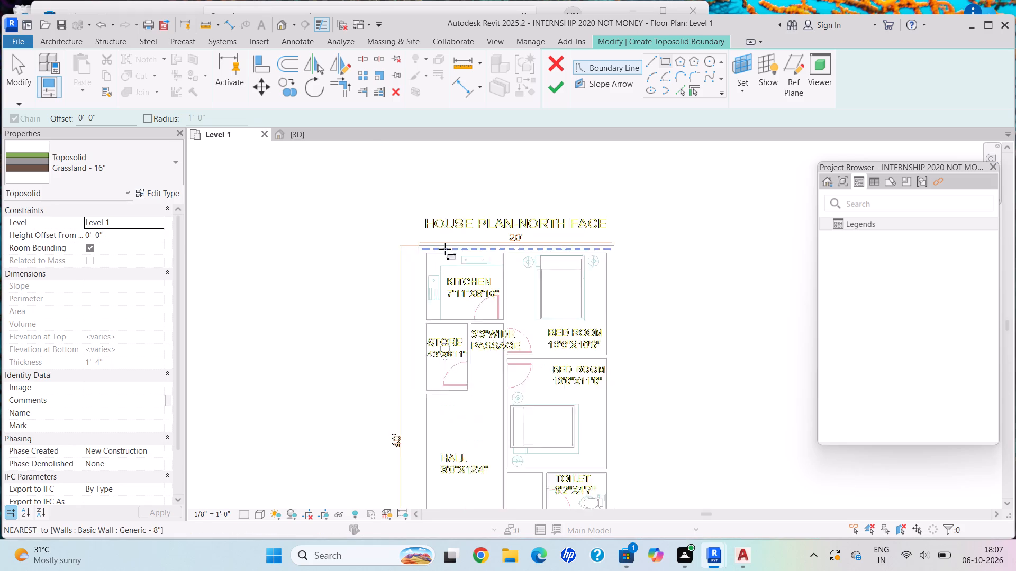
pyautogui.scroll(1, 445, 249)
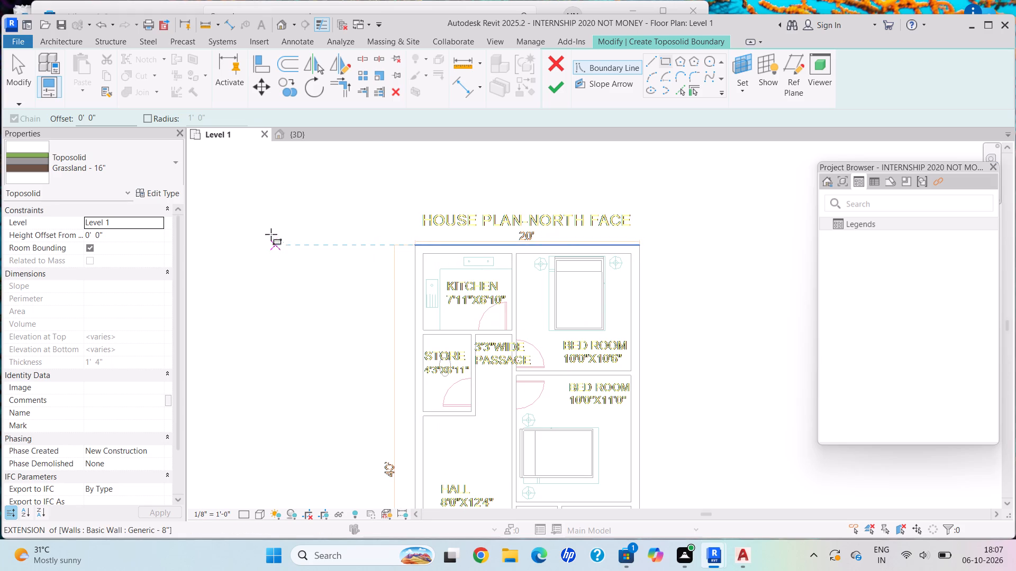
pyautogui.moveTo(265, 207); pyautogui.dragTo(278, 215)
pyautogui.moveTo(767, 459); pyautogui.dragTo(629, 261, button='middle')
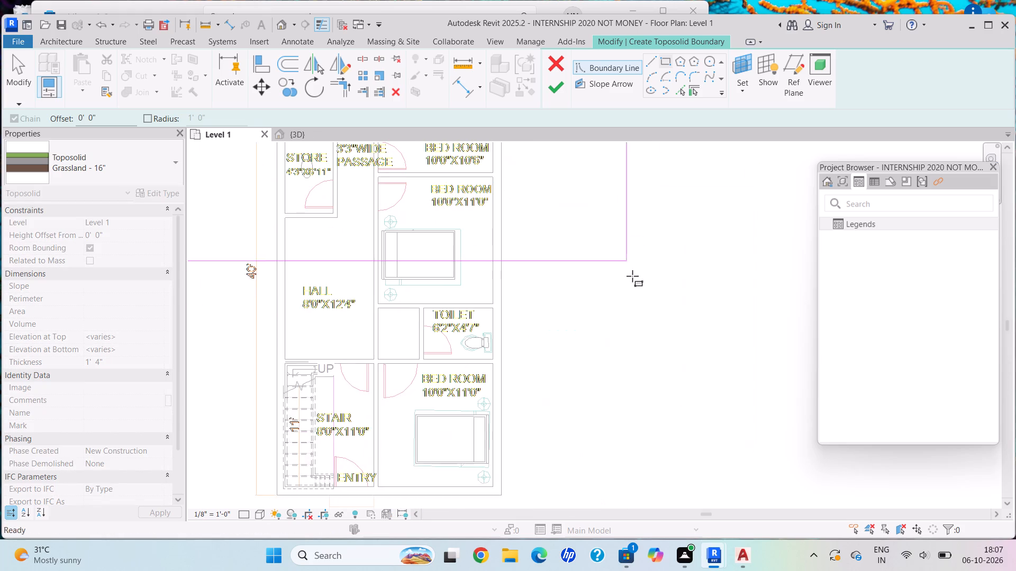
pyautogui.scroll(-3, 670, 425)
pyautogui.moveTo(672, 430); pyautogui.dragTo(709, 371, button='middle')
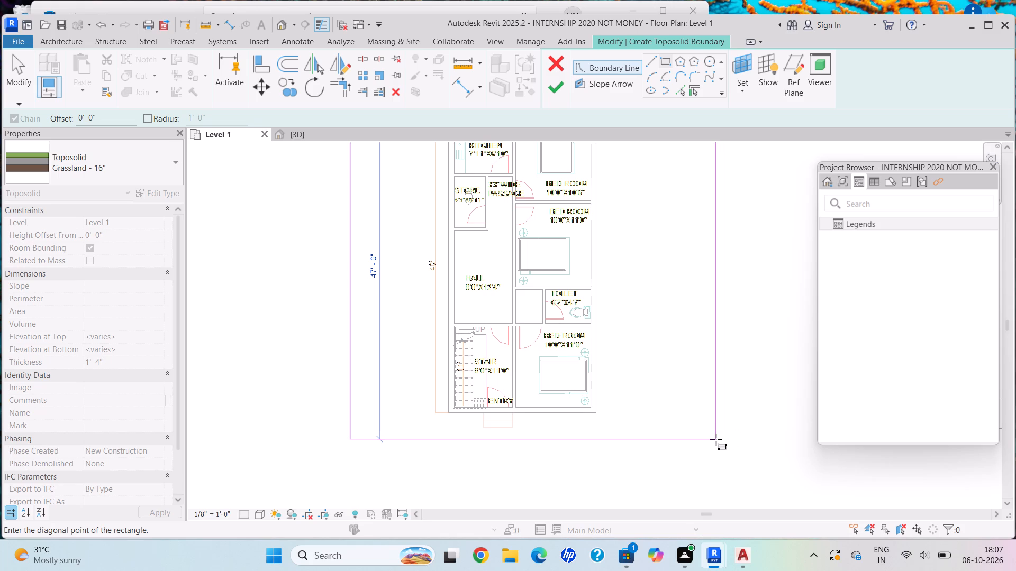
pyautogui.click(718, 439)
pyautogui.scroll(1, 700, 403)
pyautogui.scroll(-1, 700, 403)
pyautogui.scroll(1, 700, 403)
pyautogui.scroll(-1, 700, 403)
pyautogui.moveTo(700, 403); pyautogui.dragTo(686, 465, button='middle')
pyautogui.scroll(-2, 686, 465)
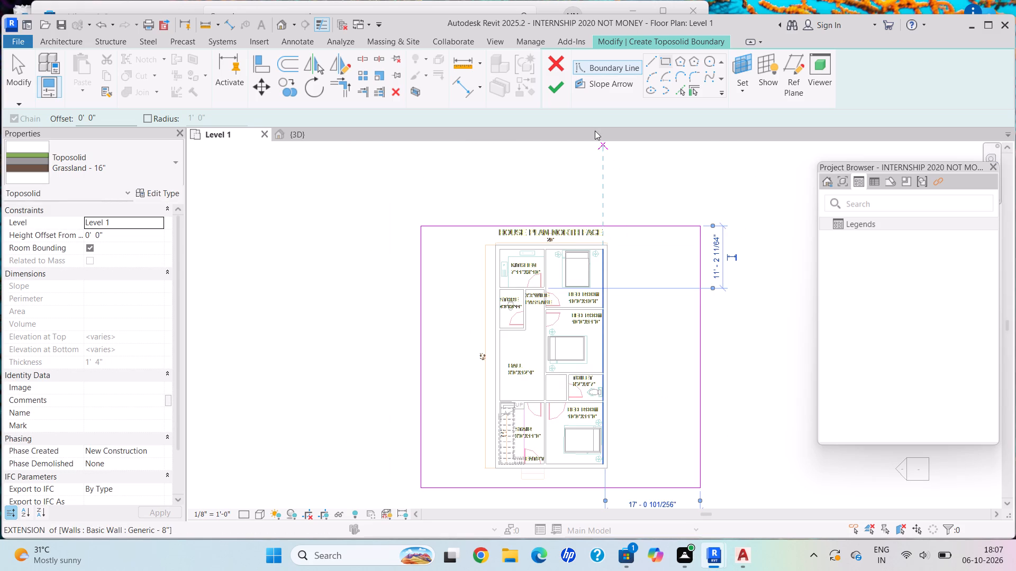
pyautogui.moveTo(560, 90); pyautogui.dragTo(563, 95)
pyautogui.press('Escape')
pyautogui.scroll(-1, 606, 385)
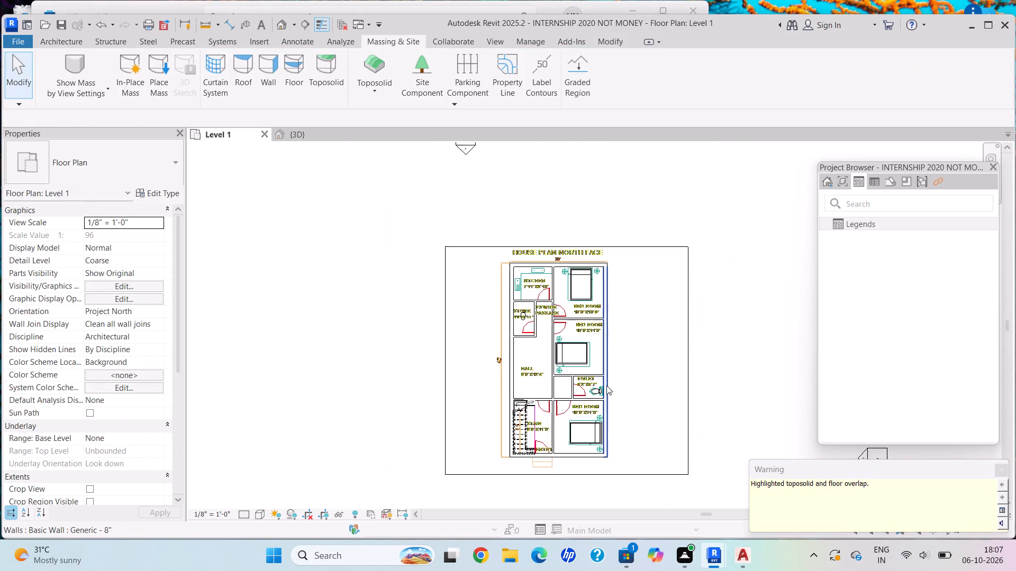
pyautogui.scroll(-1, 606, 385)
pyautogui.press('Escape')
# Examine the toposolid around the house and its overlap with the floor in the 3D view.
pyautogui.click(309, 127)
pyautogui.click(313, 133)
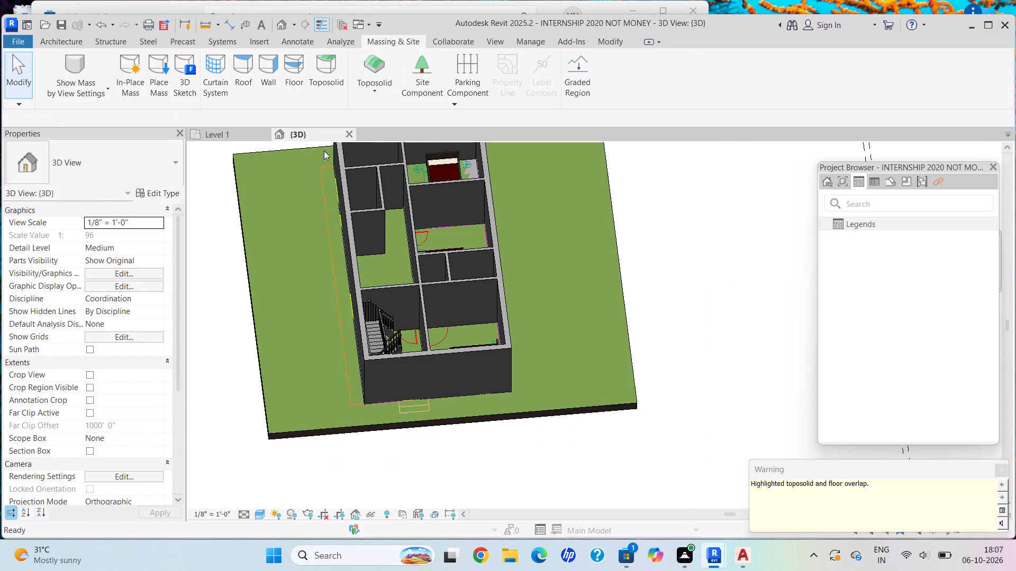
pyautogui.scroll(-6, 511, 279)
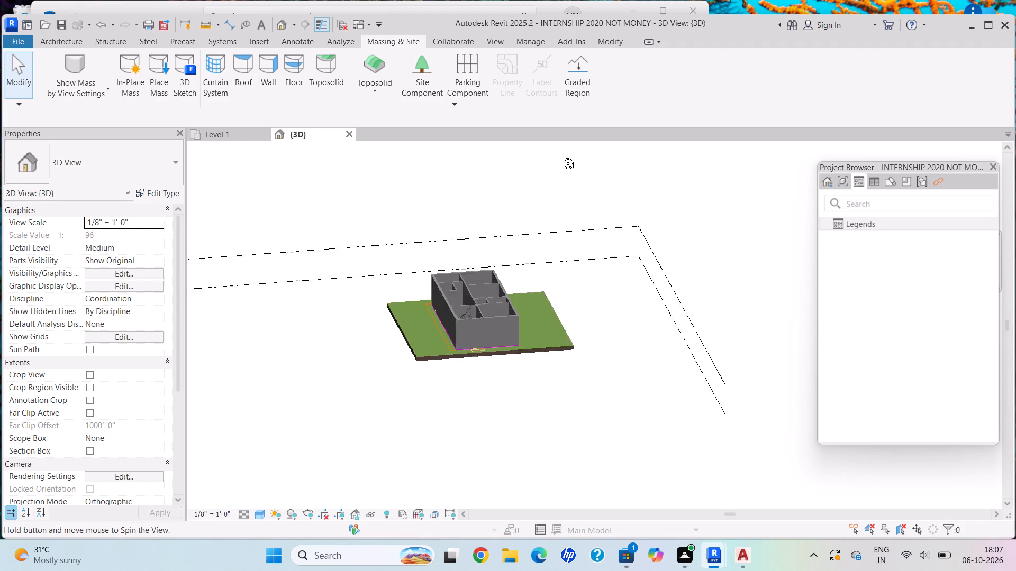
pyautogui.keyDown('shift'); pyautogui.scroll(1, 596, 203); pyautogui.keyUp('shift')
pyautogui.scroll(2, 523, 298)
pyautogui.scroll(-1, 523, 298)
pyautogui.scroll(1, 524, 298)
pyautogui.scroll(-2, 524, 298)
pyautogui.scroll(2, 527, 317)
pyautogui.keyDown('shift'); pyautogui.moveTo(517, 306); pyautogui.dragTo(503, 364, button='middle'); pyautogui.keyUp('shift')
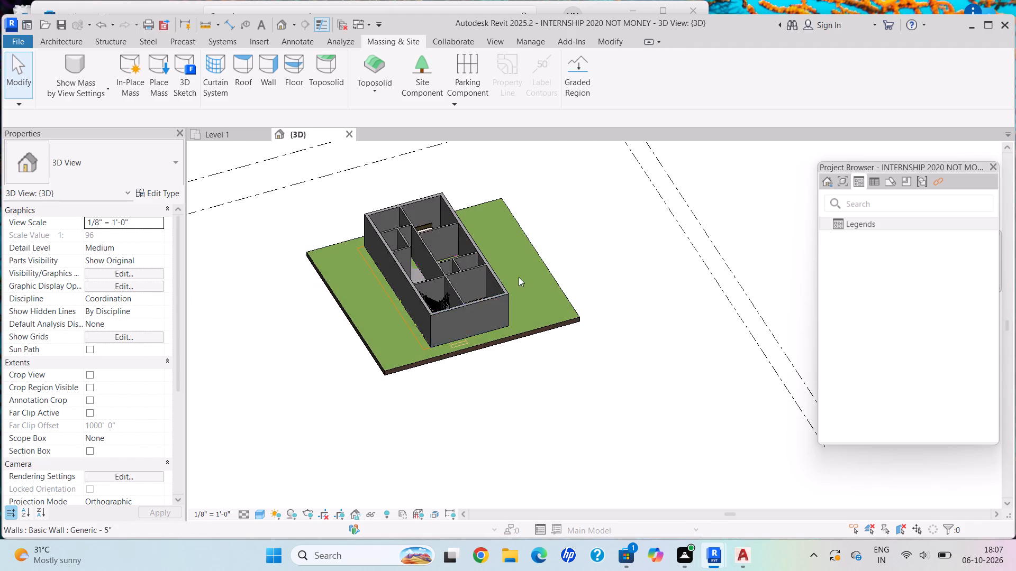
pyautogui.keyDown('shift'); pyautogui.moveTo(530, 277); pyautogui.dragTo(490, 315, button='middle'); pyautogui.keyUp('shift')
pyautogui.moveTo(512, 281); pyautogui.dragTo(521, 321, button='middle')
pyautogui.click(225, 143)
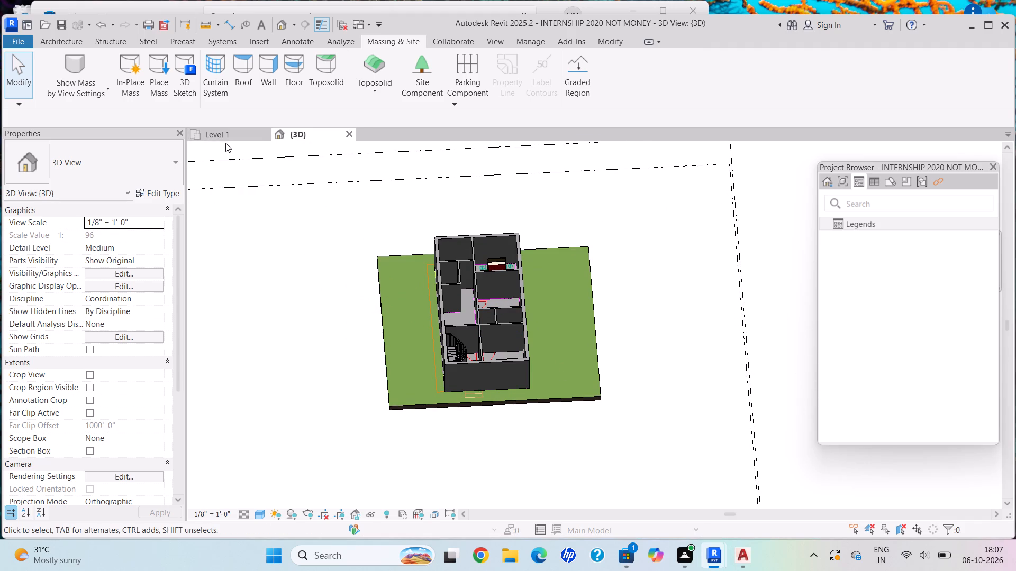
# Start an architectural wall on the Level 1 plan using the Basic Wall Generic - 8" type.
pyautogui.click(228, 130)
pyautogui.scroll(-3, 441, 226)
pyautogui.scroll(7, 509, 257)
pyautogui.scroll(-1, 642, 257)
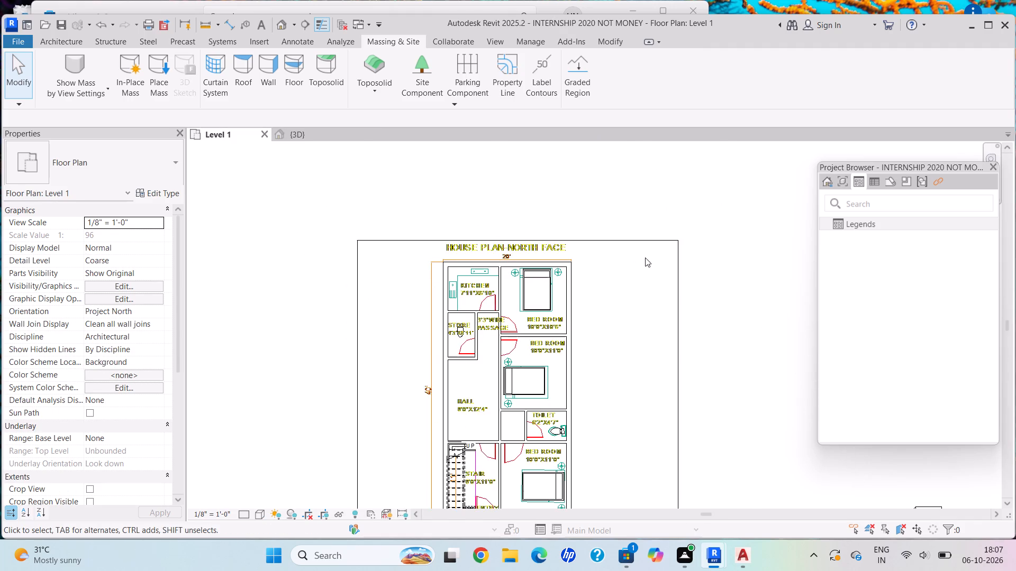
pyautogui.moveTo(641, 257); pyautogui.dragTo(625, 245, button='middle')
pyautogui.click(70, 37)
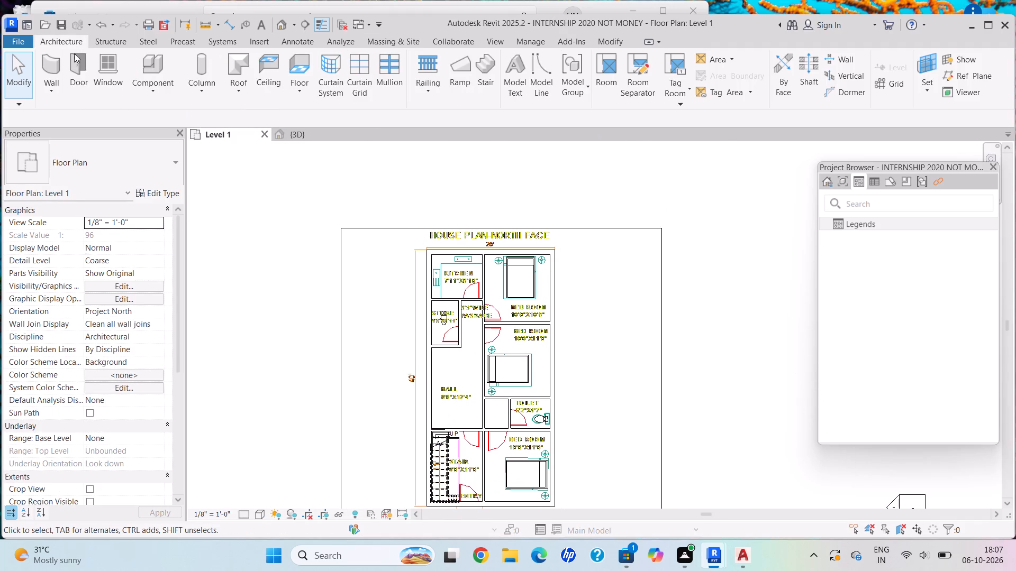
pyautogui.click(59, 90)
pyautogui.click(96, 117)
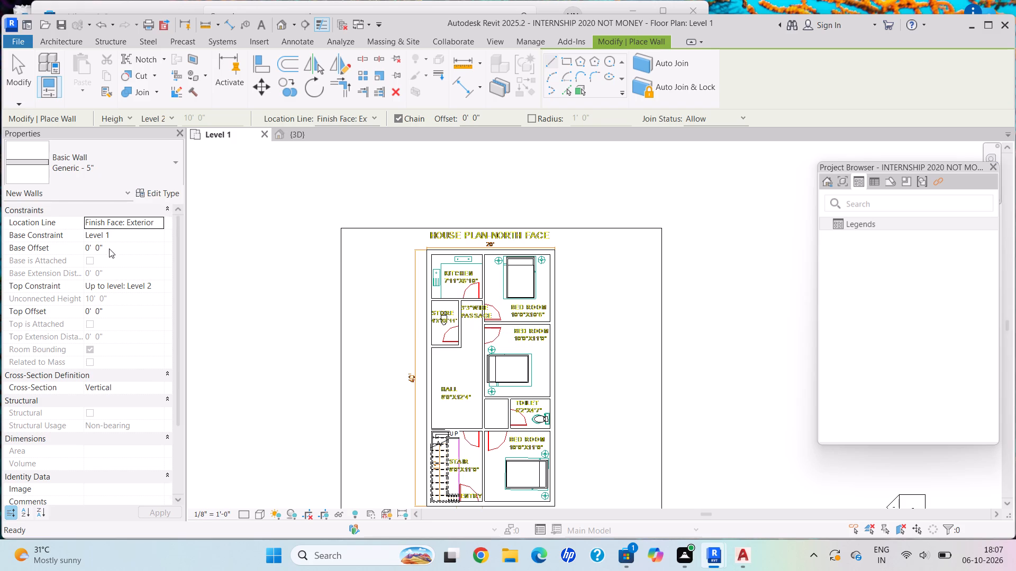
pyautogui.scroll(-1, 109, 248)
pyautogui.moveTo(116, 249); pyautogui.dragTo(119, 224, button='middle')
pyautogui.scroll(3, 357, 222)
pyautogui.scroll(2, 179, 149)
pyautogui.scroll(-2, 171, 180)
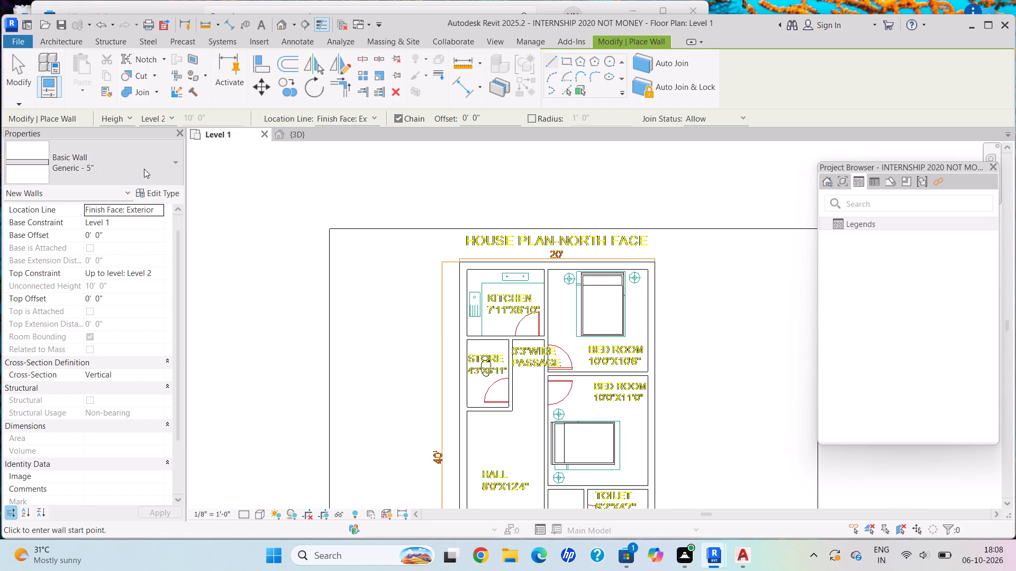
pyautogui.click(99, 163)
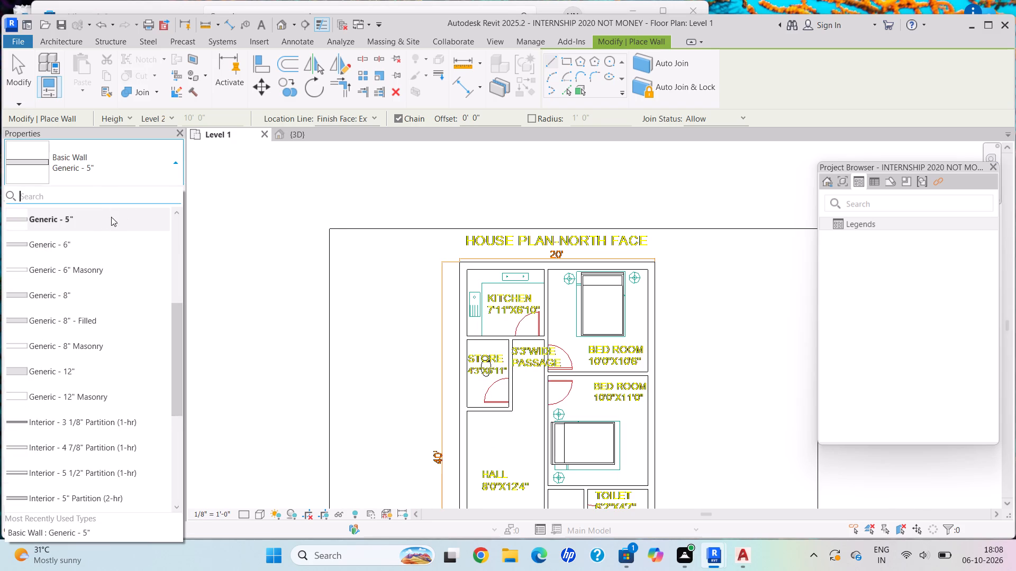
pyautogui.scroll(4, 115, 224)
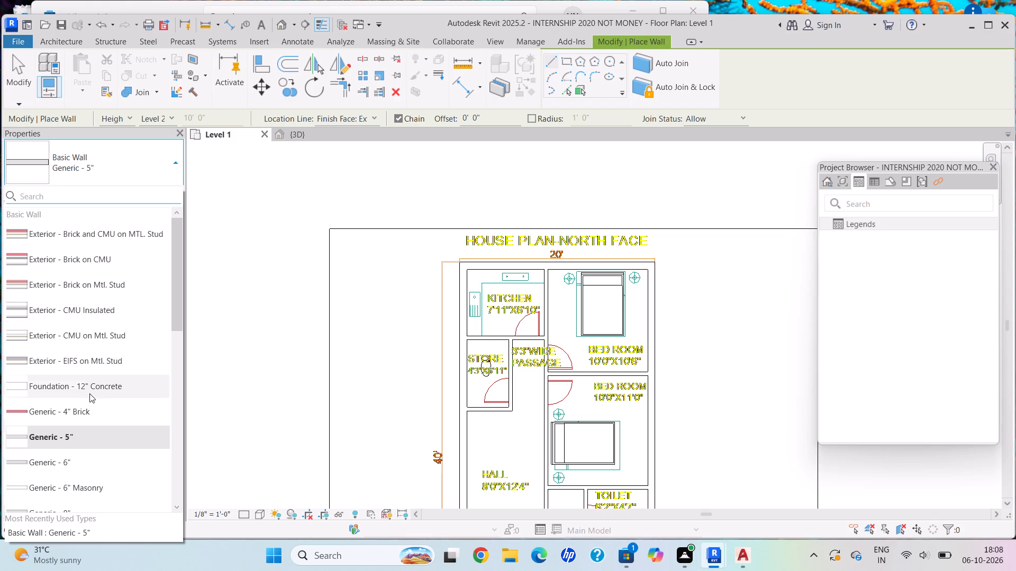
pyautogui.scroll(-3, 61, 453)
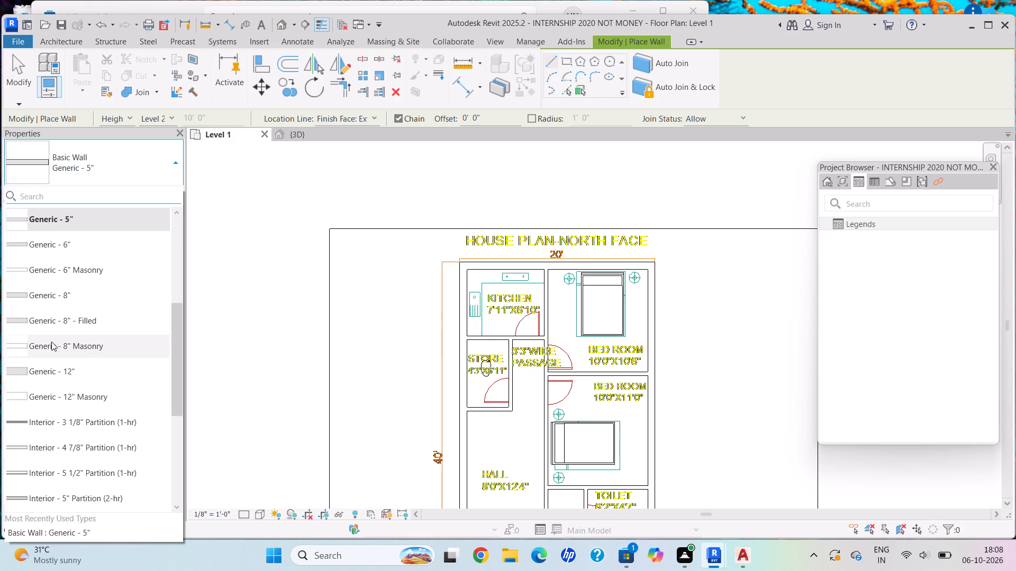
pyautogui.click(47, 296)
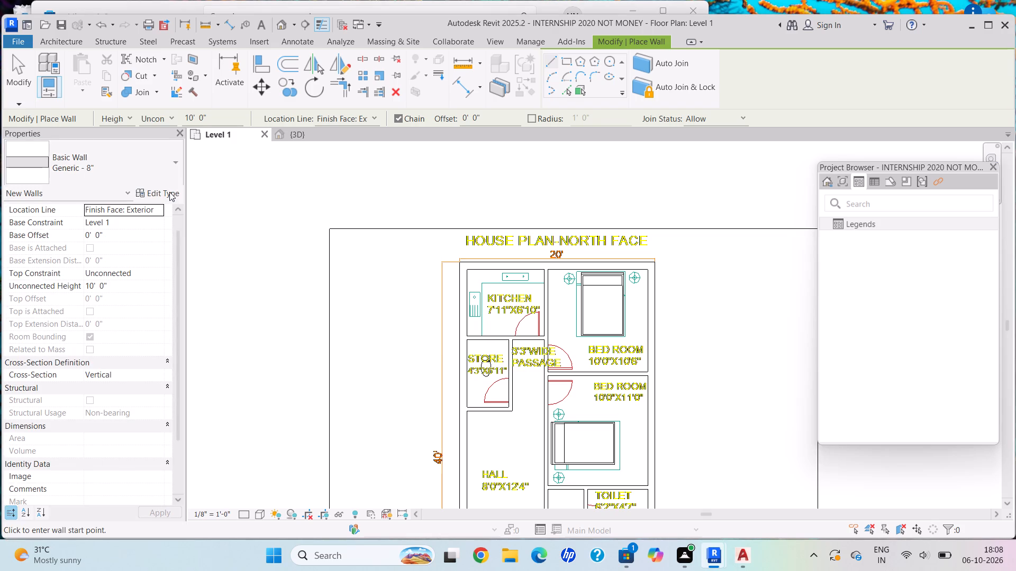
# Check the layer structure and thickness of the Generic - 8" wall type.
pyautogui.click(168, 189)
pyautogui.click(736, 200)
pyautogui.click(484, 195)
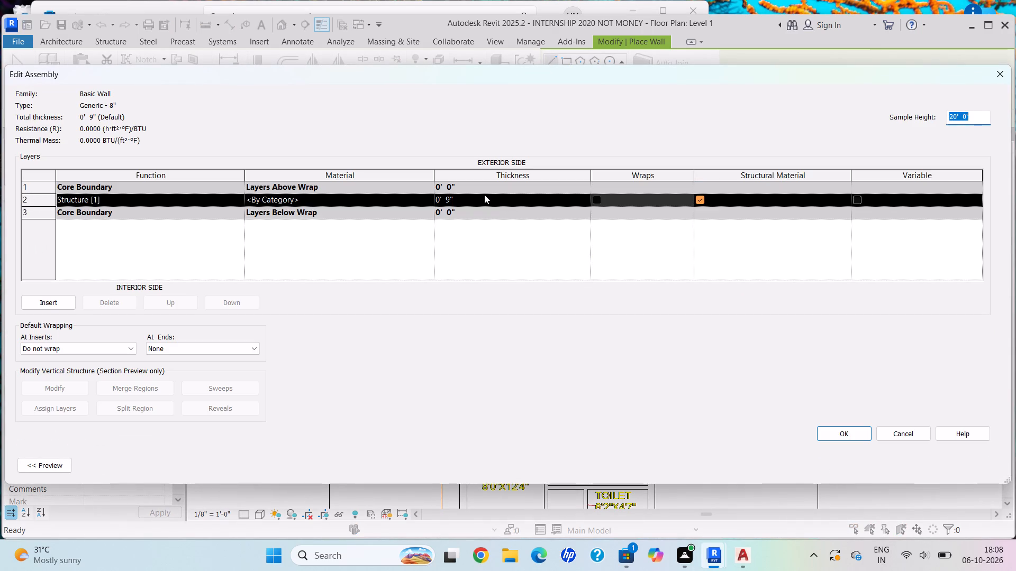
pyautogui.click(847, 436)
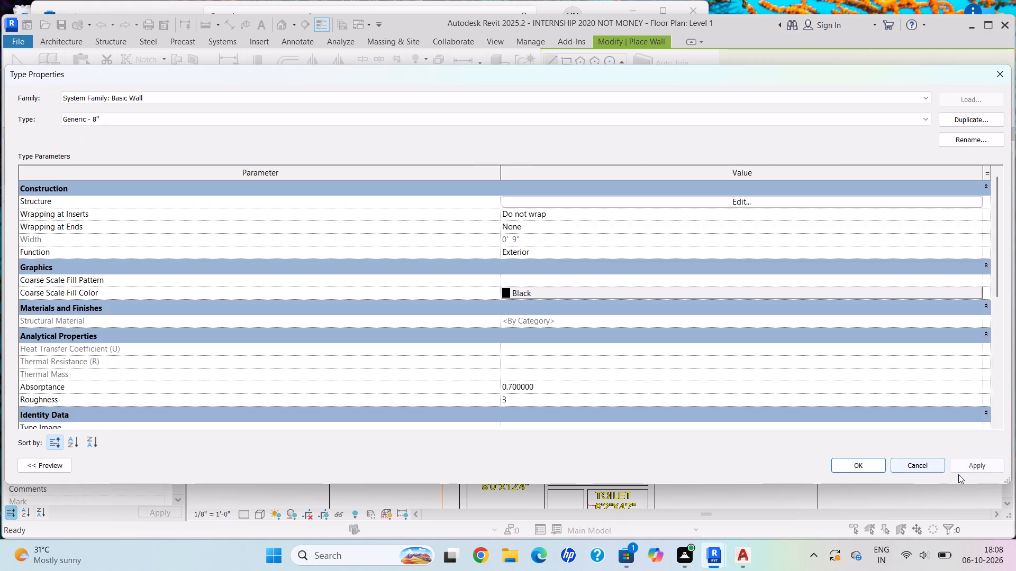
pyautogui.click(990, 466)
pyautogui.click(870, 461)
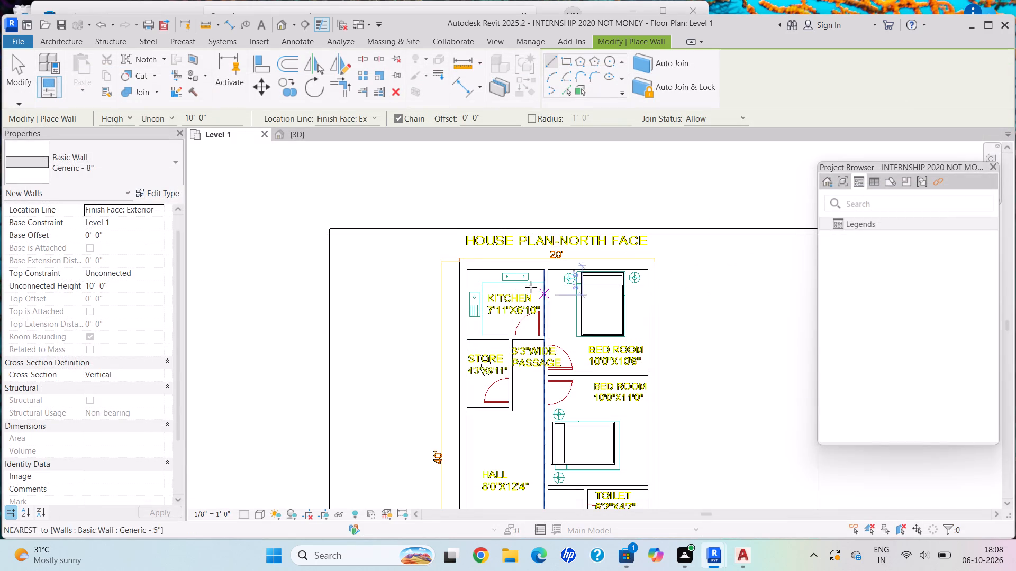
# Set the new wall's unconnected height to 5'.
pyautogui.scroll(5, 342, 229)
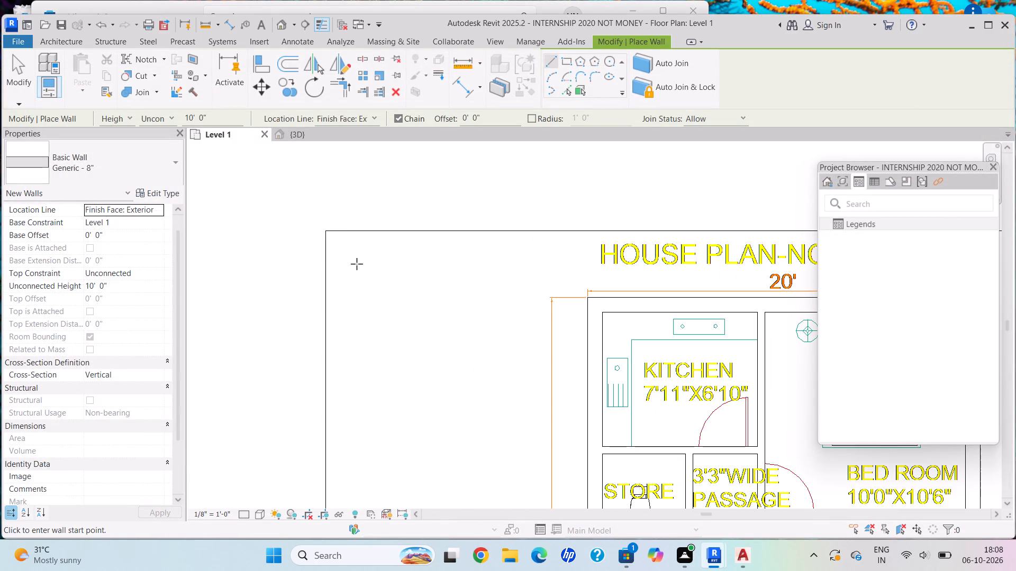
pyautogui.click(130, 285)
pyautogui.press('BackSpace')
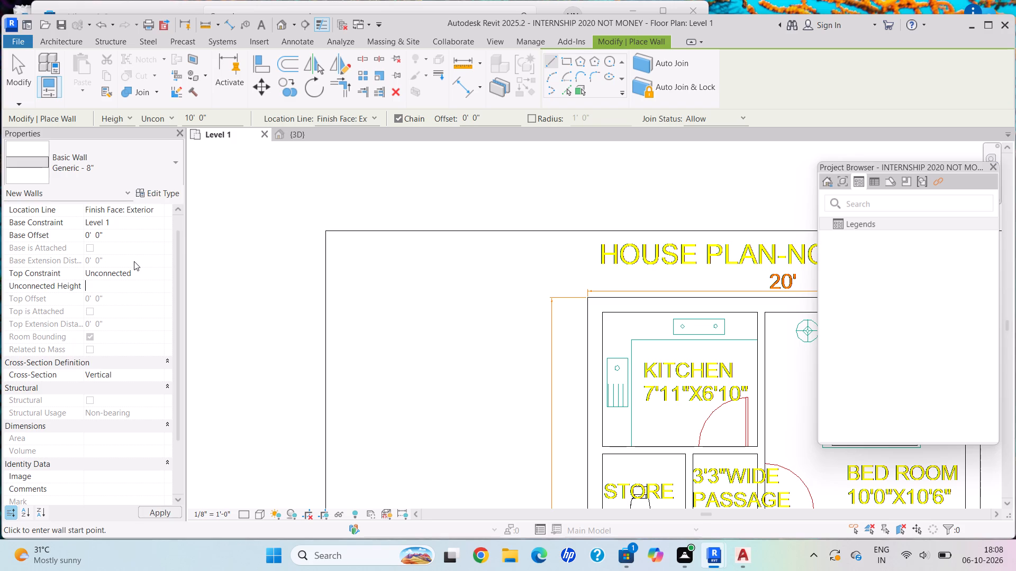
pyautogui.write("5'")
pyautogui.press('Return')
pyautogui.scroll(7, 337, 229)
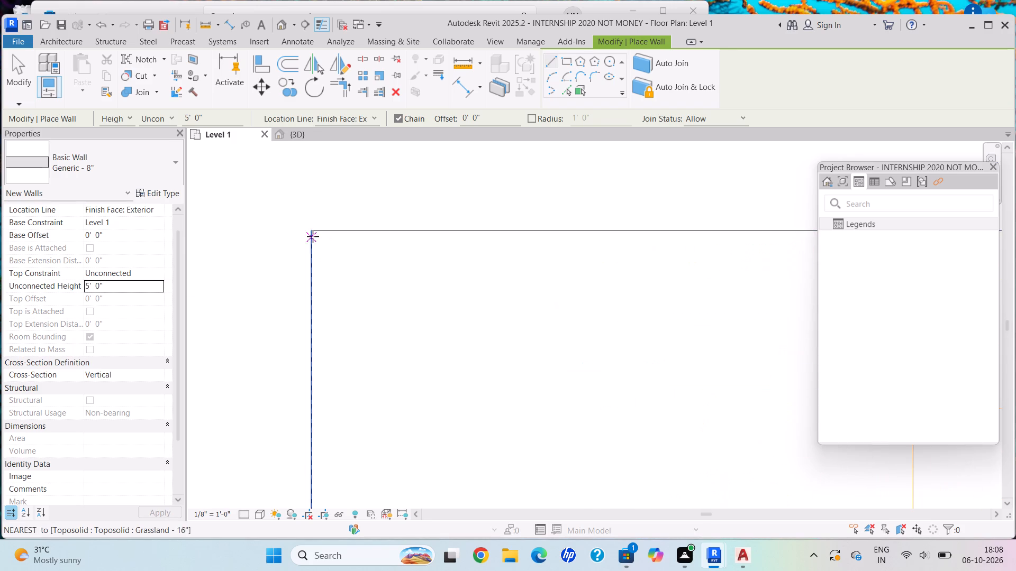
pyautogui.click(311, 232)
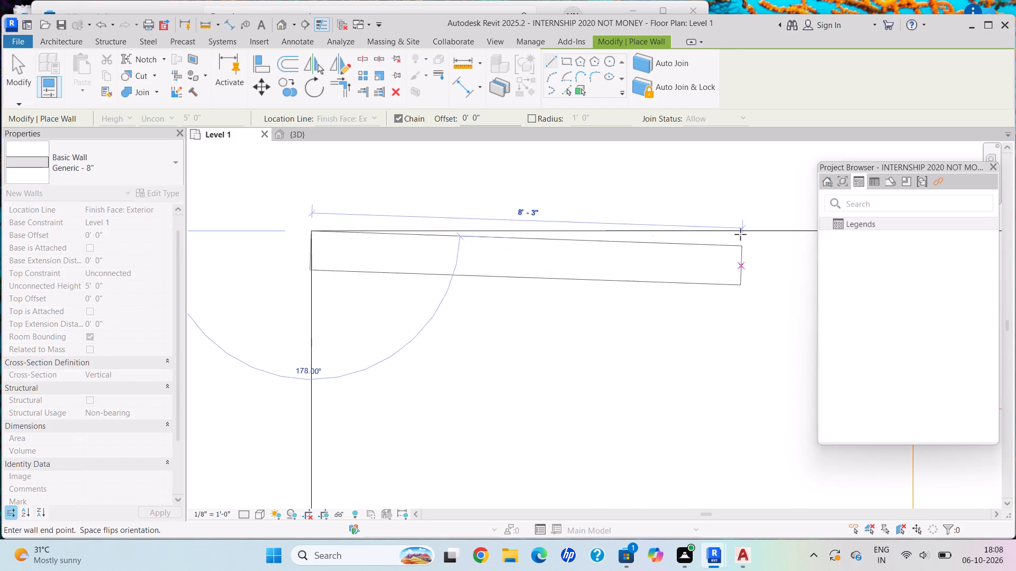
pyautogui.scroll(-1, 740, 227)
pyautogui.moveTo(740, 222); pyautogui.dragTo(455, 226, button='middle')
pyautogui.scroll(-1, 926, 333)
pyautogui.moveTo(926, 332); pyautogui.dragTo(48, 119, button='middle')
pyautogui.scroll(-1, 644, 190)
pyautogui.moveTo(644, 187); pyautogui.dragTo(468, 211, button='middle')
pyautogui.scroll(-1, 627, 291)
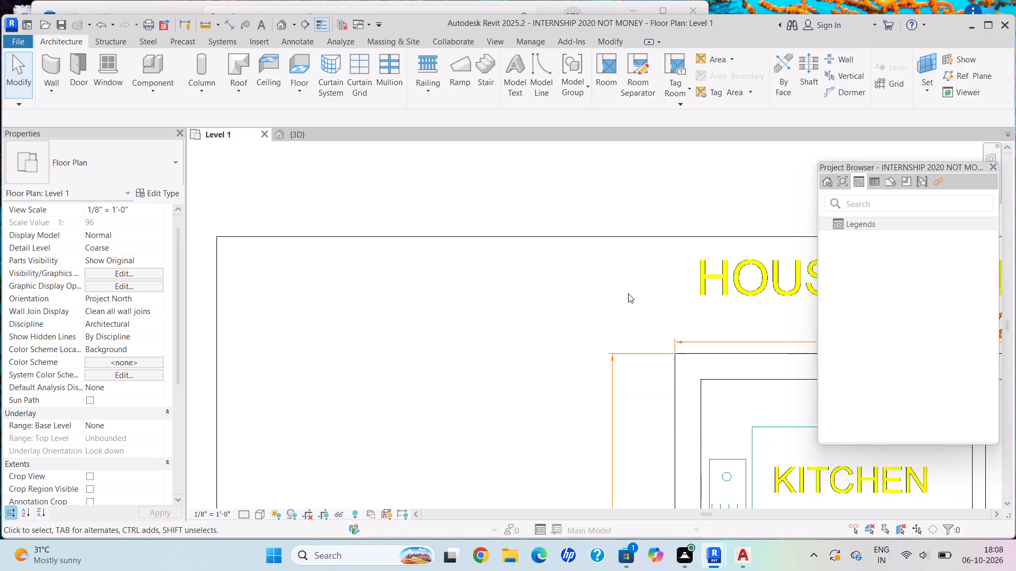
# Draw the 5' high Generic - 8" boundary wall along the toposolid's north edge, from its north-west corner to its north-east corner.
pyautogui.scroll(-4, 628, 293)
pyautogui.scroll(1, 648, 290)
pyautogui.moveTo(648, 282); pyautogui.dragTo(633, 270, button='middle')
pyautogui.scroll(-1, 359, 248)
pyautogui.scroll(4, 359, 248)
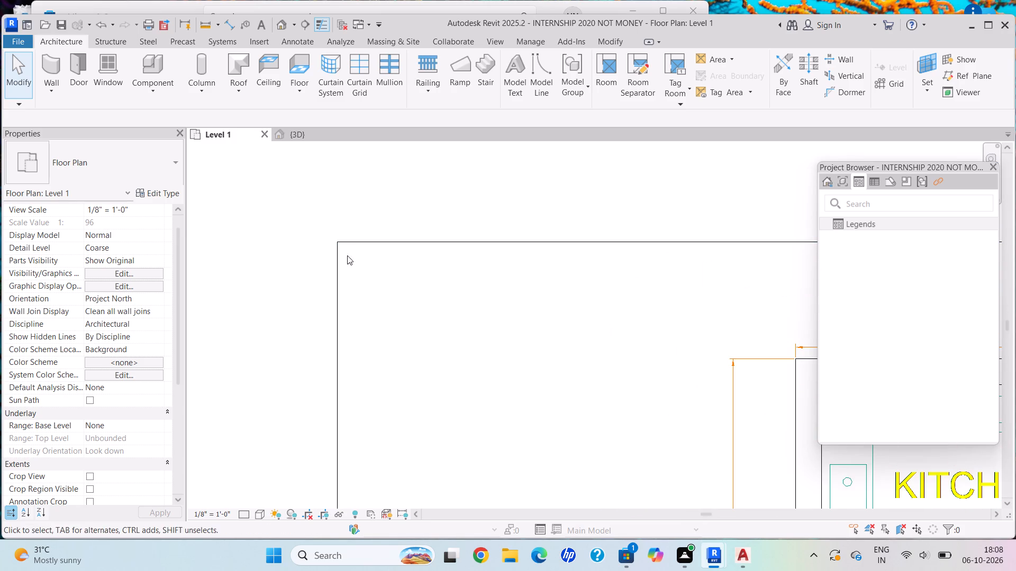
pyautogui.scroll(1, 347, 255)
pyautogui.scroll(-1, 340, 252)
pyautogui.click(58, 89)
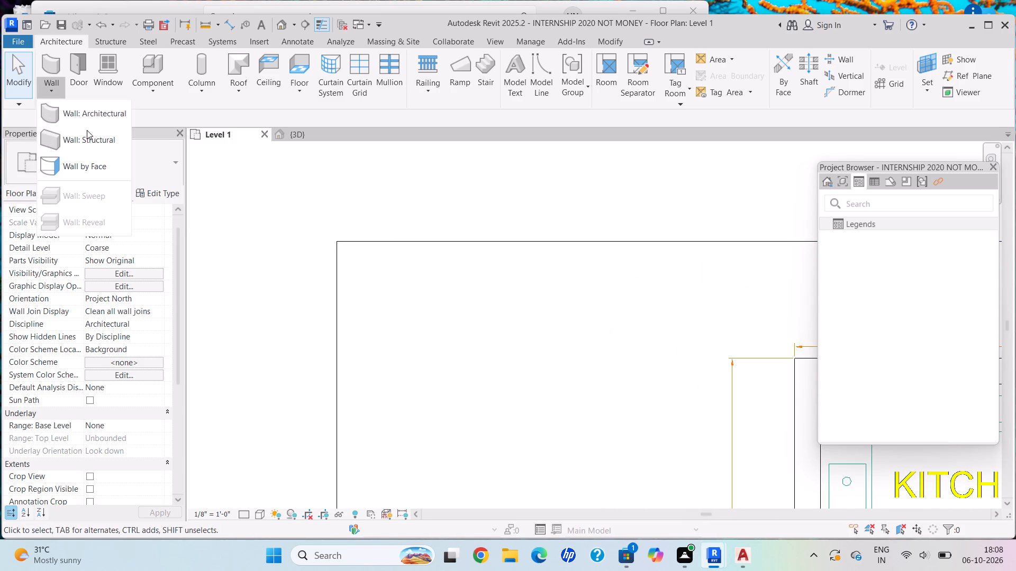
pyautogui.click(86, 115)
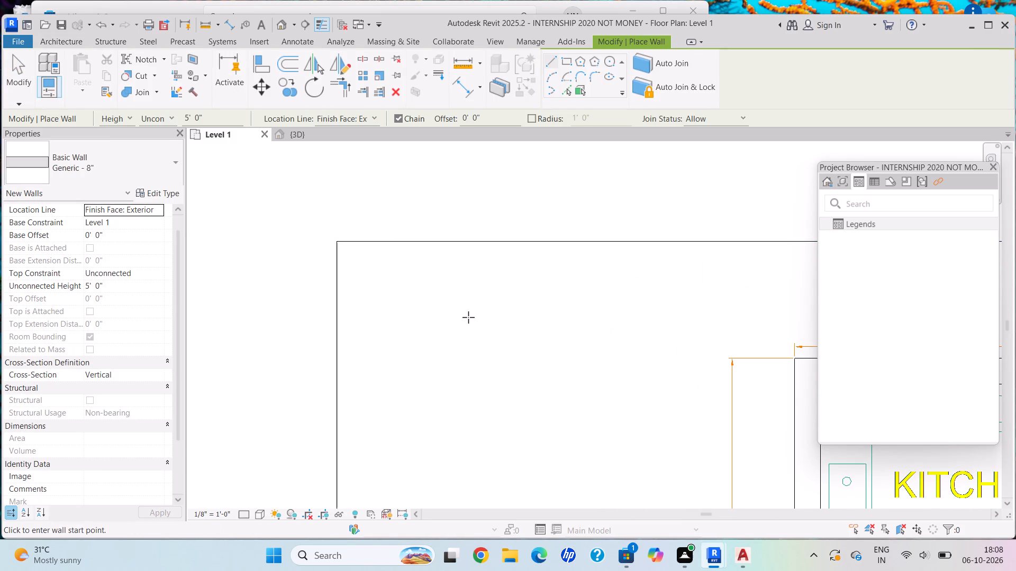
pyautogui.moveTo(374, 281); pyautogui.dragTo(278, 320, button='middle')
pyautogui.scroll(3, 225, 275)
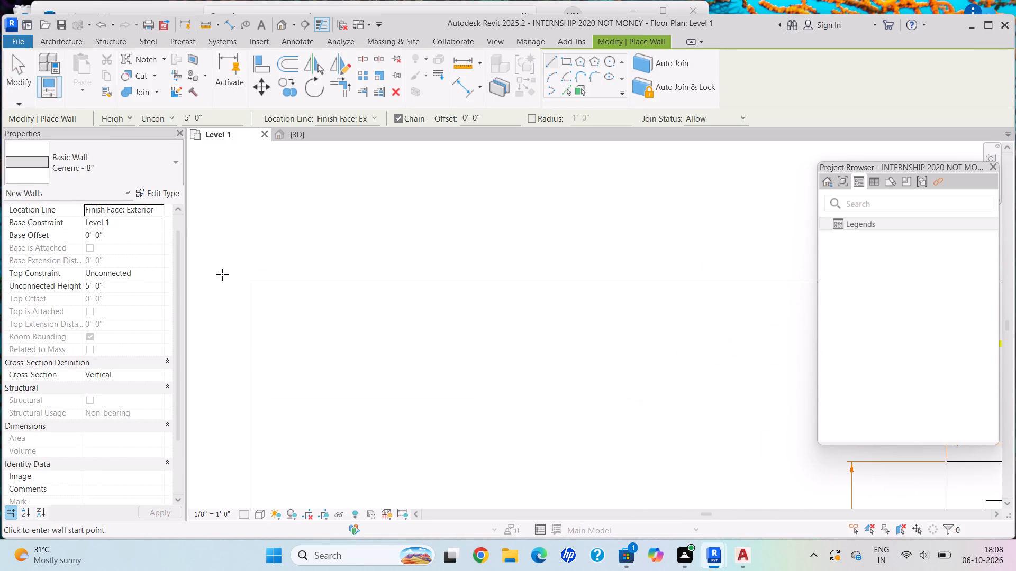
pyautogui.click(251, 285)
pyautogui.moveTo(692, 314); pyautogui.dragTo(669, 313, button='middle')
pyautogui.scroll(-2, 692, 314)
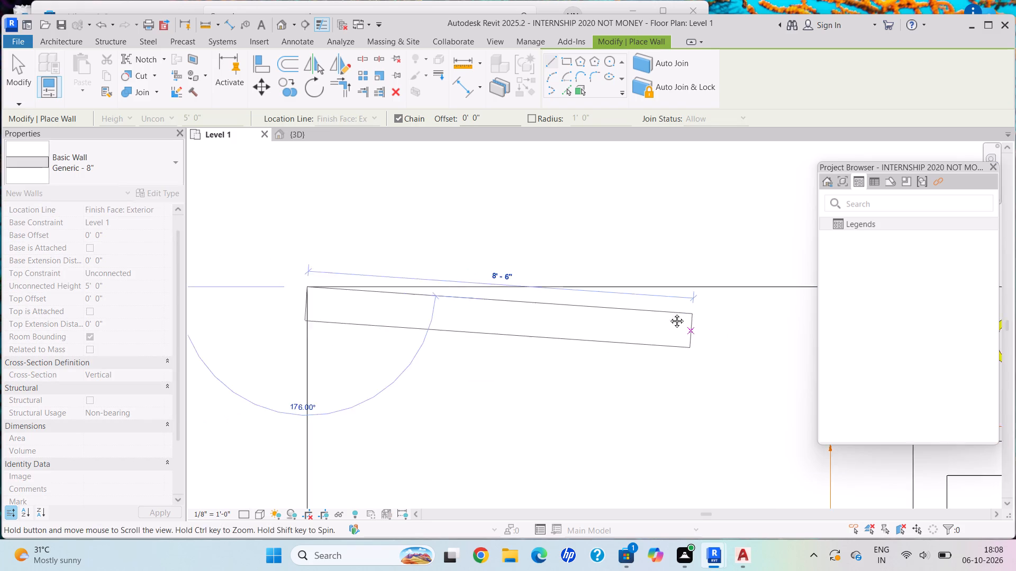
pyautogui.moveTo(669, 313); pyautogui.dragTo(582, 313, button='middle')
pyautogui.scroll(-1, 669, 313)
pyautogui.scroll(-2, 726, 315)
pyautogui.moveTo(726, 315); pyautogui.dragTo(267, 290, button='middle')
pyautogui.scroll(-1, 582, 282)
pyautogui.moveTo(582, 282); pyautogui.dragTo(391, 273, button='middle')
pyautogui.scroll(-1, 675, 288)
pyautogui.moveTo(675, 288); pyautogui.dragTo(260, 300, button='middle')
pyautogui.scroll(-1, 246, 303)
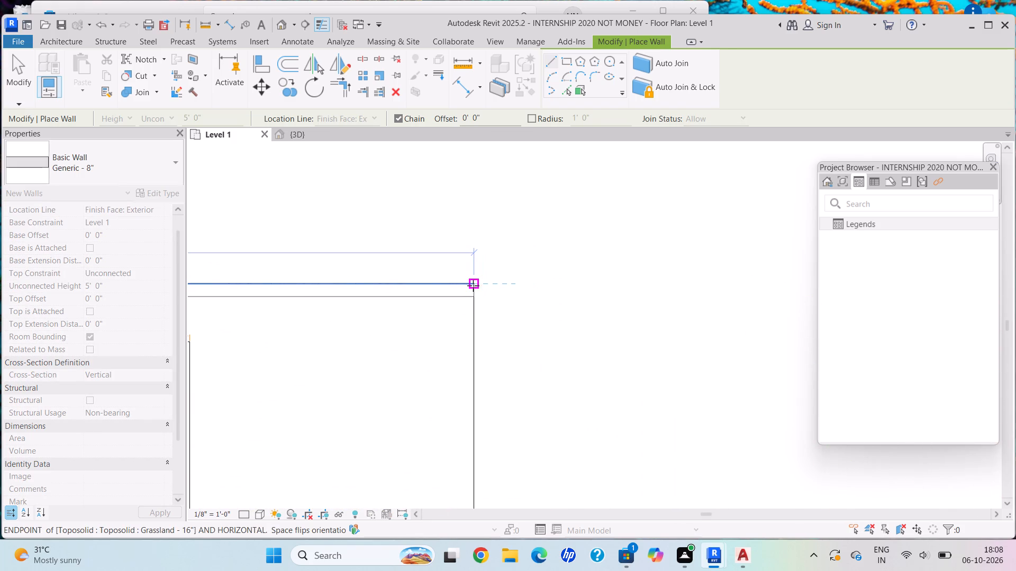
pyautogui.click(471, 285)
# Continue the boundary wall 47' along the toposolid's east edge to its south-east corner.
pyautogui.scroll(1, 471, 450)
pyautogui.scroll(-1, 473, 450)
pyautogui.moveTo(473, 450); pyautogui.dragTo(515, 156, button='middle')
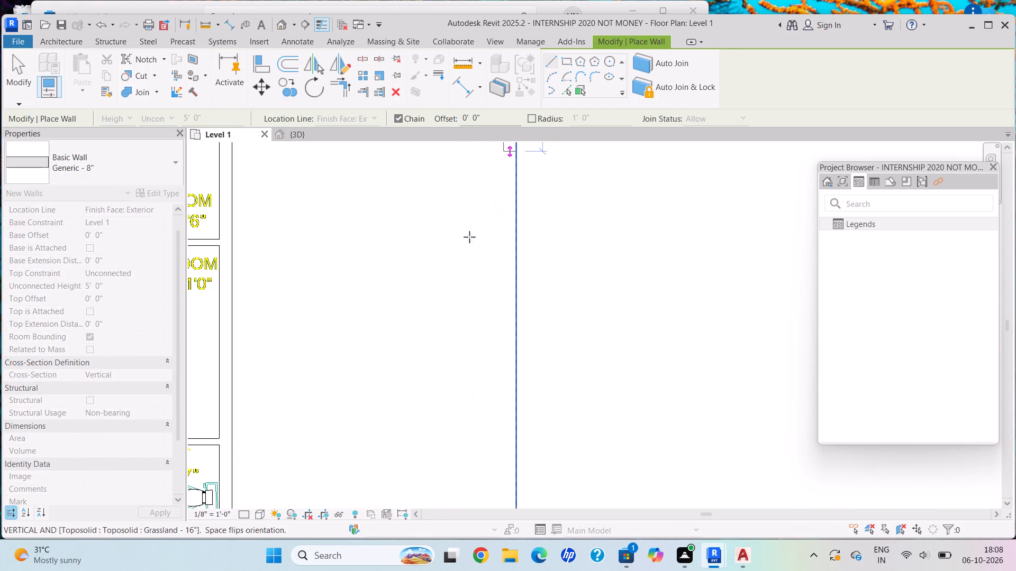
pyautogui.scroll(-1, 492, 194)
pyautogui.scroll(-3, 539, 435)
pyautogui.moveTo(523, 441); pyautogui.dragTo(514, 228, button='middle')
pyautogui.scroll(-1, 514, 231)
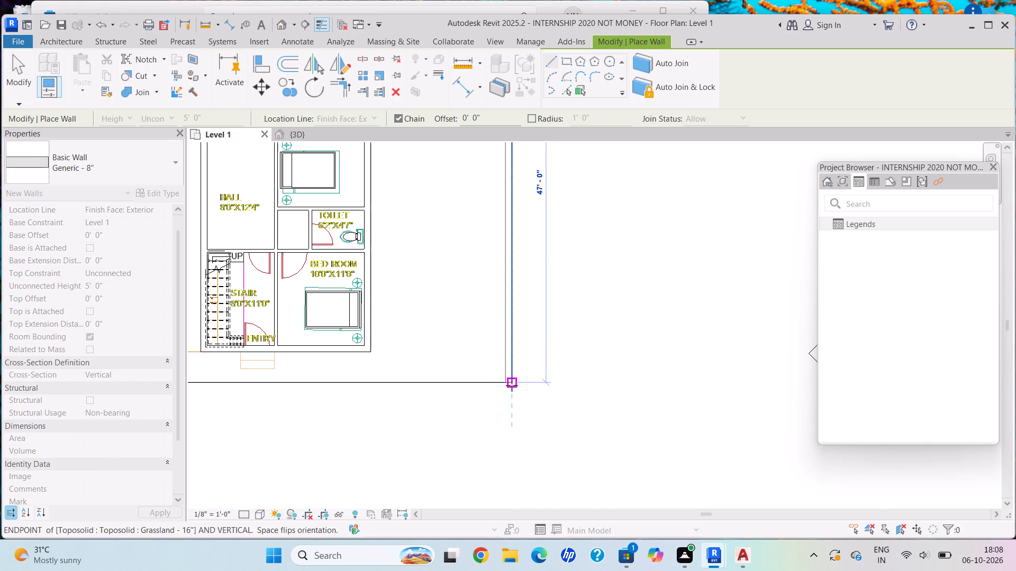
pyautogui.click(507, 384)
# Continue the boundary wall along the toposolid's south and west edges, closing the loop at the north-west corner.
pyautogui.moveTo(290, 373); pyautogui.dragTo(649, 425, button='middle')
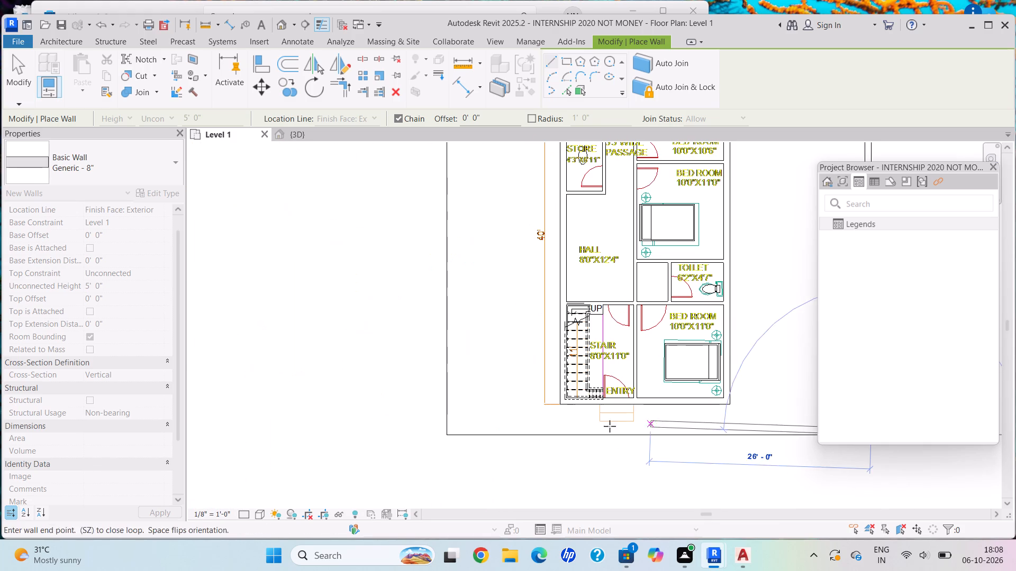
pyautogui.click(447, 436)
pyautogui.moveTo(467, 251); pyautogui.dragTo(457, 438, button='middle')
pyautogui.click(437, 226)
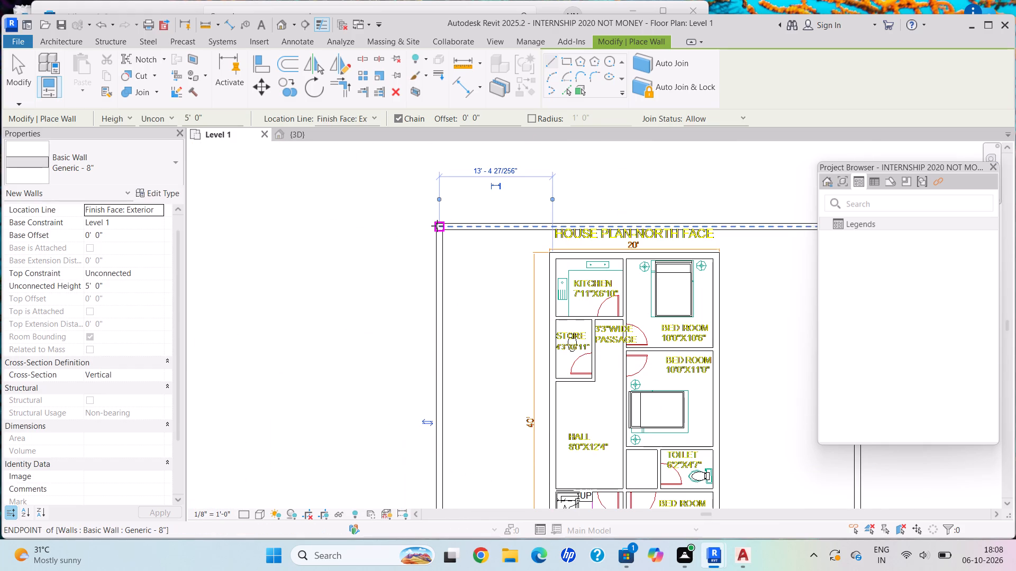
pyautogui.press('Escape')
pyautogui.press('Escape')
# Examine the new boundary wall, the toposolid and the house from several angles in the 3D view.
pyautogui.click(303, 134)
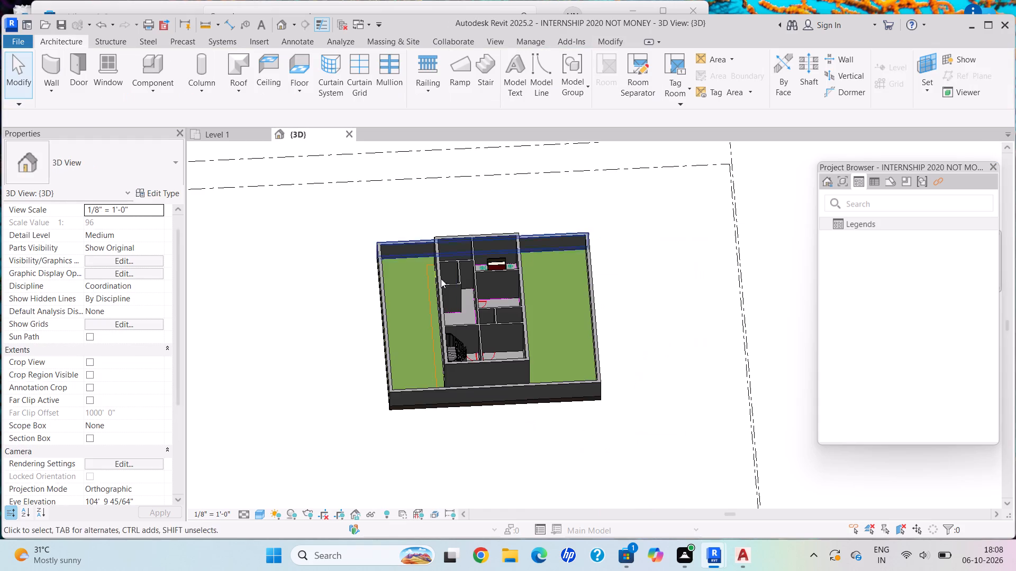
pyautogui.scroll(-2, 617, 380)
pyautogui.keyDown('shift'); pyautogui.moveTo(616, 397); pyautogui.dragTo(622, 251, button='middle'); pyautogui.keyUp('shift')
pyautogui.scroll(-1, 535, 351)
pyautogui.scroll(6, 535, 353)
pyautogui.scroll(-1, 569, 389)
pyautogui.scroll(1, 569, 389)
pyautogui.scroll(-1, 569, 389)
pyautogui.scroll(1, 569, 389)
pyautogui.scroll(2, 545, 346)
pyautogui.keyDown('shift'); pyautogui.moveTo(540, 337); pyautogui.dragTo(516, 383, button='middle'); pyautogui.keyUp('shift')
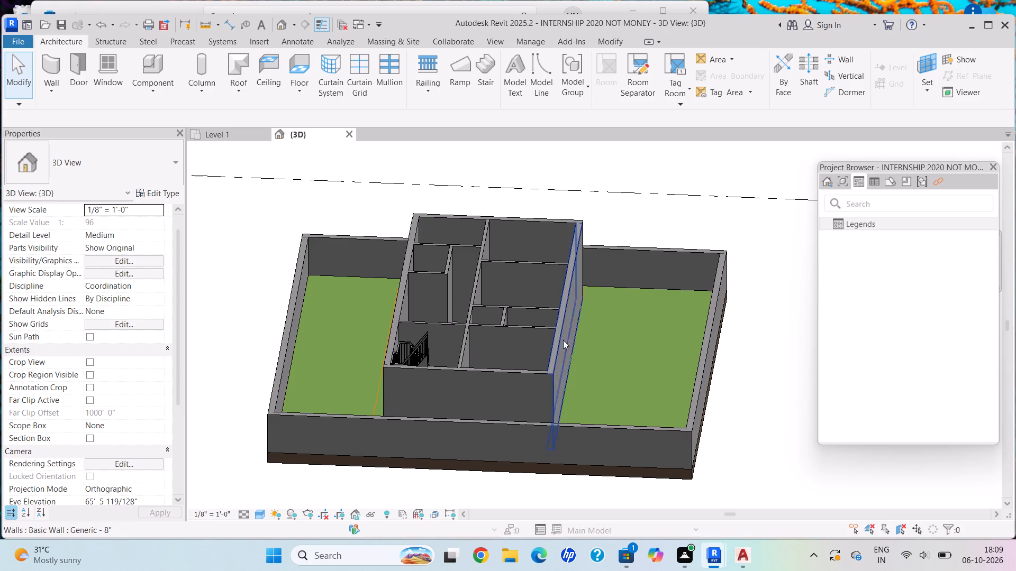
pyautogui.scroll(-1, 579, 404)
pyautogui.scroll(1, 579, 405)
pyautogui.scroll(-4, 569, 404)
pyautogui.keyDown('shift'); pyautogui.moveTo(470, 358); pyautogui.dragTo(501, 476, button='middle'); pyautogui.keyUp('shift')
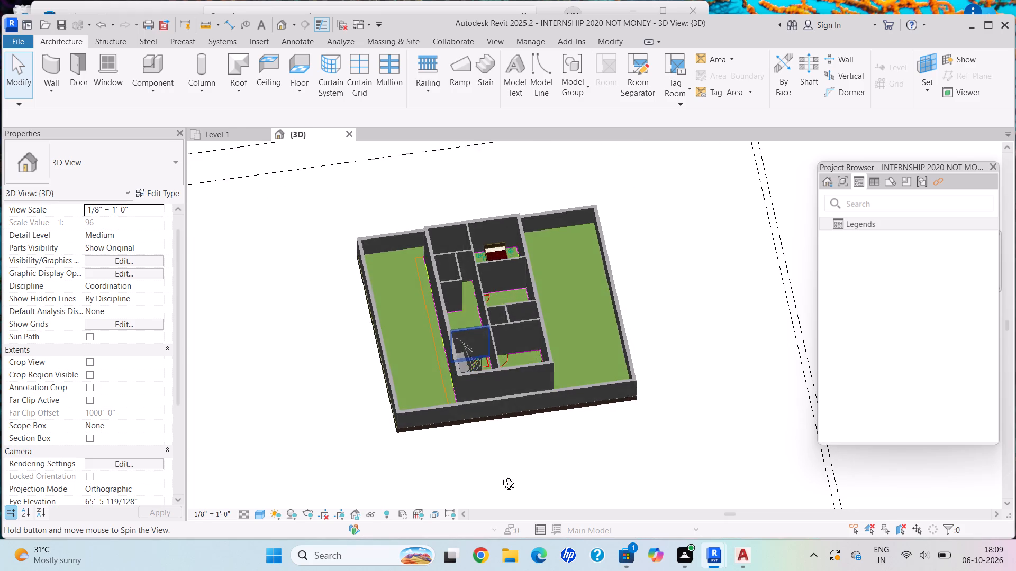
pyautogui.keyDown('shift'); pyautogui.moveTo(501, 476); pyautogui.dragTo(501, 478, button='middle'); pyautogui.keyUp('shift')
pyautogui.scroll(3, 541, 333)
pyautogui.scroll(3, 549, 391)
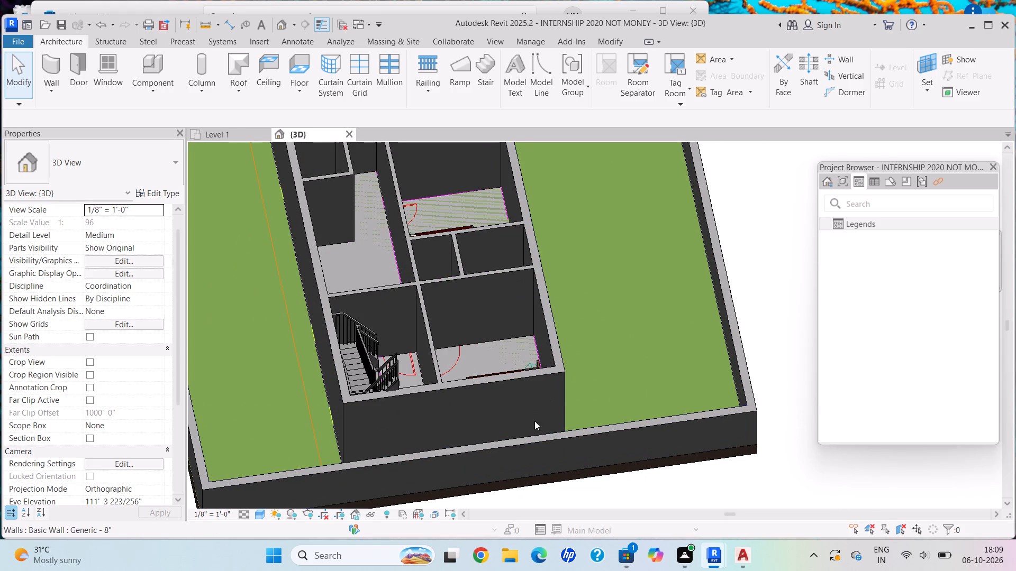
pyautogui.keyDown('shift'); pyautogui.moveTo(530, 410); pyautogui.dragTo(536, 470, button='middle'); pyautogui.keyUp('shift')
pyautogui.scroll(-2, 420, 386)
pyautogui.scroll(1, 455, 371)
pyautogui.scroll(-1, 460, 367)
pyautogui.scroll(1, 461, 367)
pyautogui.keyDown('shift'); pyautogui.moveTo(582, 398); pyautogui.dragTo(434, 294, button='middle'); pyautogui.keyUp('shift')
pyautogui.scroll(-1, 698, 469)
pyautogui.moveTo(706, 480); pyautogui.dragTo(471, 178, button='middle')
pyautogui.keyDown('shift'); pyautogui.moveTo(475, 253); pyautogui.dragTo(439, 209, button='middle'); pyautogui.keyUp('shift')
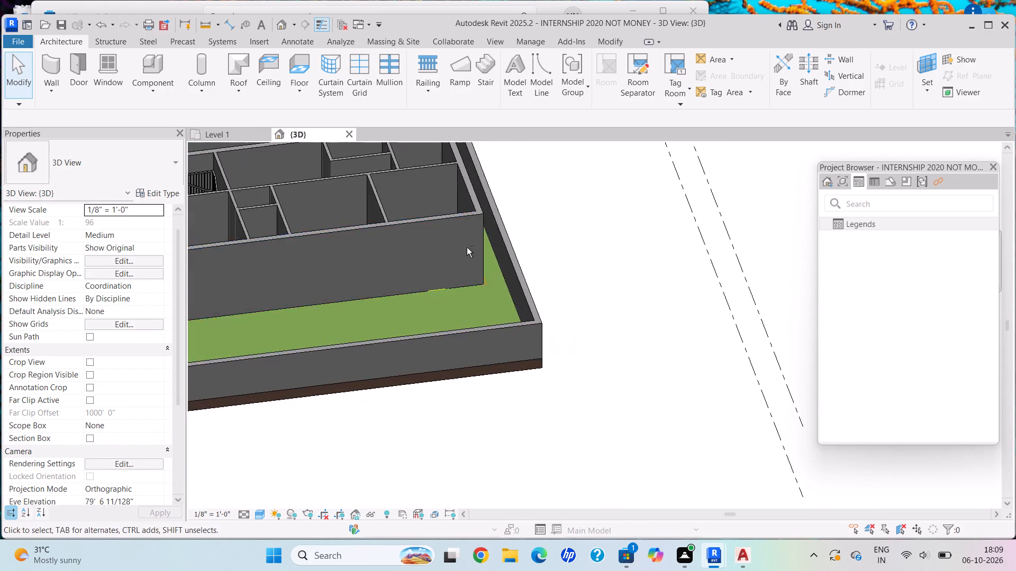
# Inspect the base of the house's long east exterior wall where it meets the toposolid.
pyautogui.scroll(4, 507, 275)
pyautogui.scroll(-1, 515, 274)
pyautogui.scroll(5, 406, 296)
pyautogui.scroll(-1, 561, 308)
pyautogui.scroll(3, 561, 308)
pyautogui.scroll(2, 461, 269)
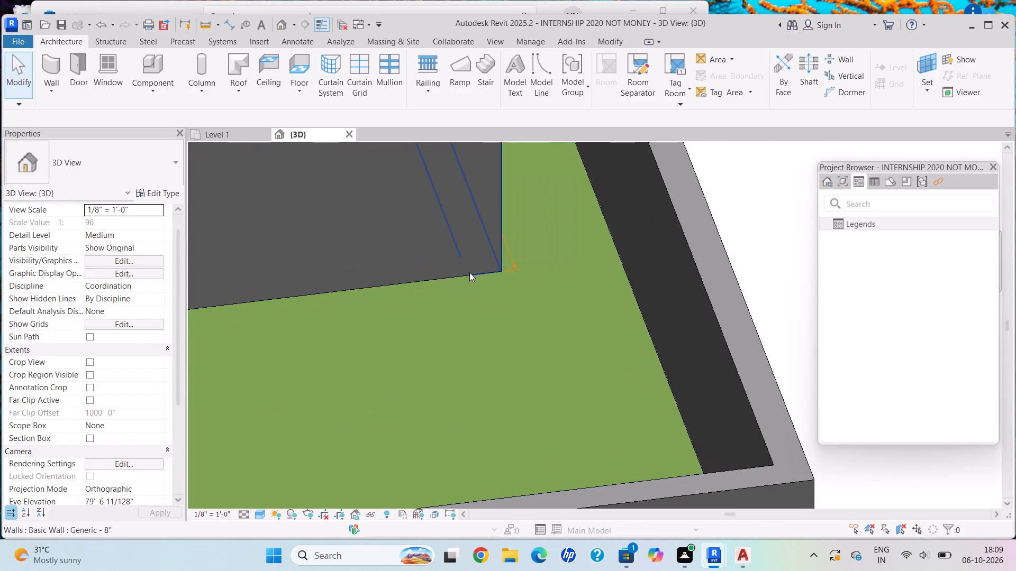
pyautogui.click(457, 276)
pyautogui.scroll(-1, 436, 313)
pyautogui.scroll(1, 436, 315)
pyautogui.scroll(-3, 436, 315)
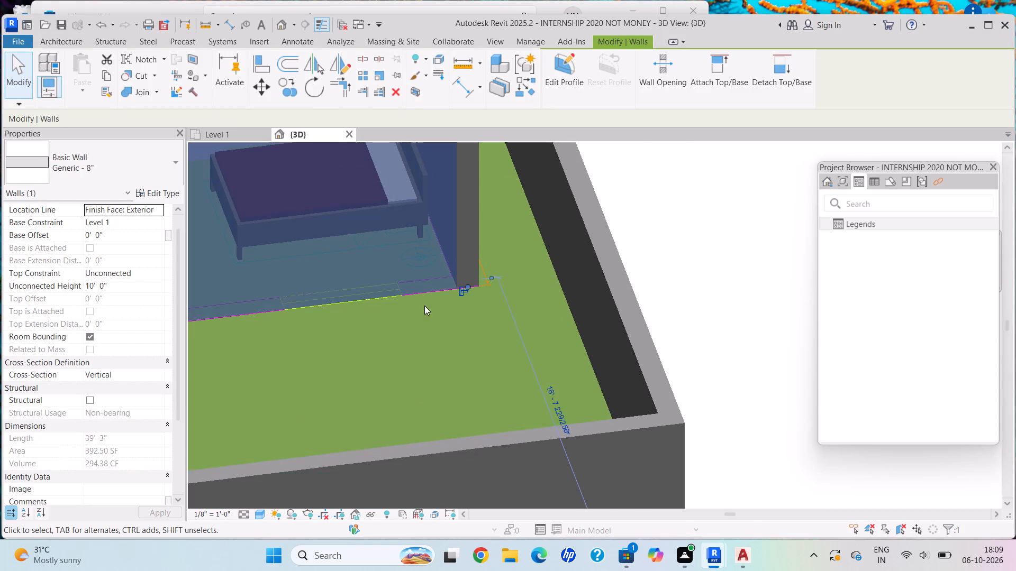
pyautogui.moveTo(427, 309); pyautogui.dragTo(610, 275, button='middle')
pyautogui.scroll(-3, 364, 298)
pyautogui.moveTo(356, 300); pyautogui.dragTo(669, 271, button='middle')
pyautogui.scroll(-2, 666, 337)
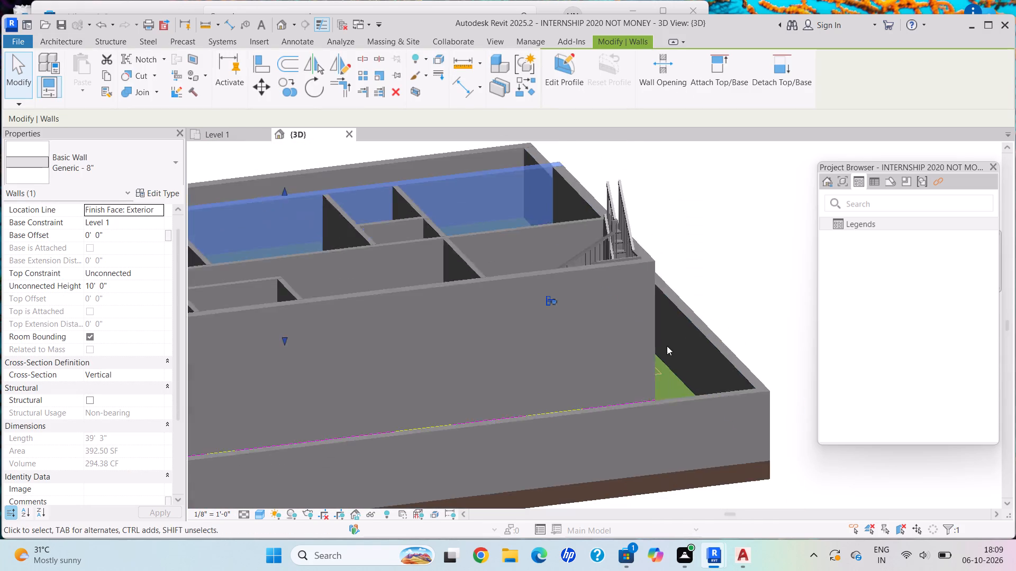
pyautogui.scroll(-5, 667, 346)
pyautogui.keyDown('shift'); pyautogui.moveTo(636, 373); pyautogui.dragTo(757, 477, button='middle'); pyautogui.keyUp('shift')
pyautogui.press('Escape')
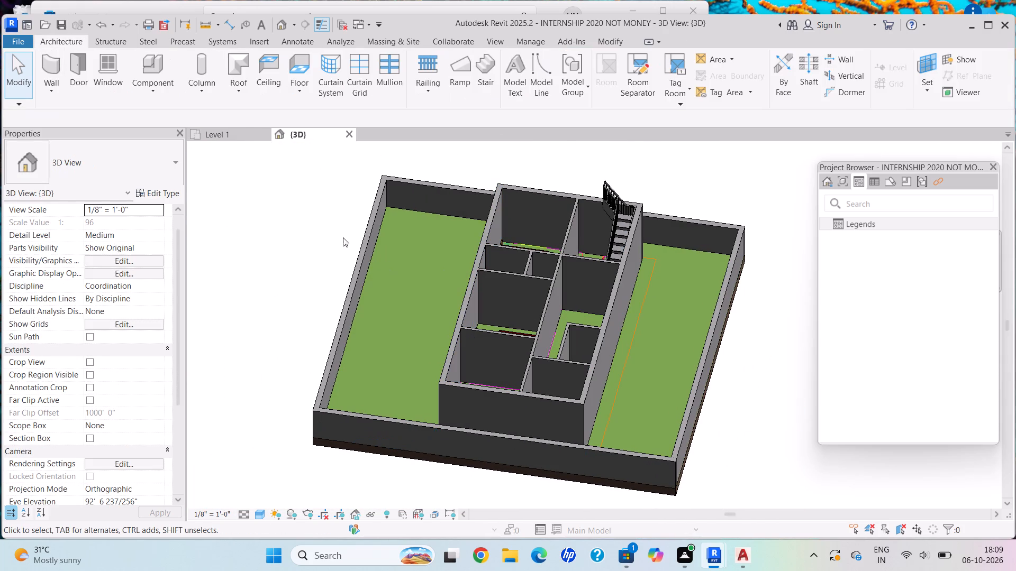
pyautogui.scroll(-1, 924, 311)
pyautogui.scroll(2, 927, 296)
pyautogui.scroll(-1, 931, 268)
pyautogui.scroll(1, 931, 251)
# Examine the toposolid and boundary wall against the levels in the South elevation.
pyautogui.click(842, 178)
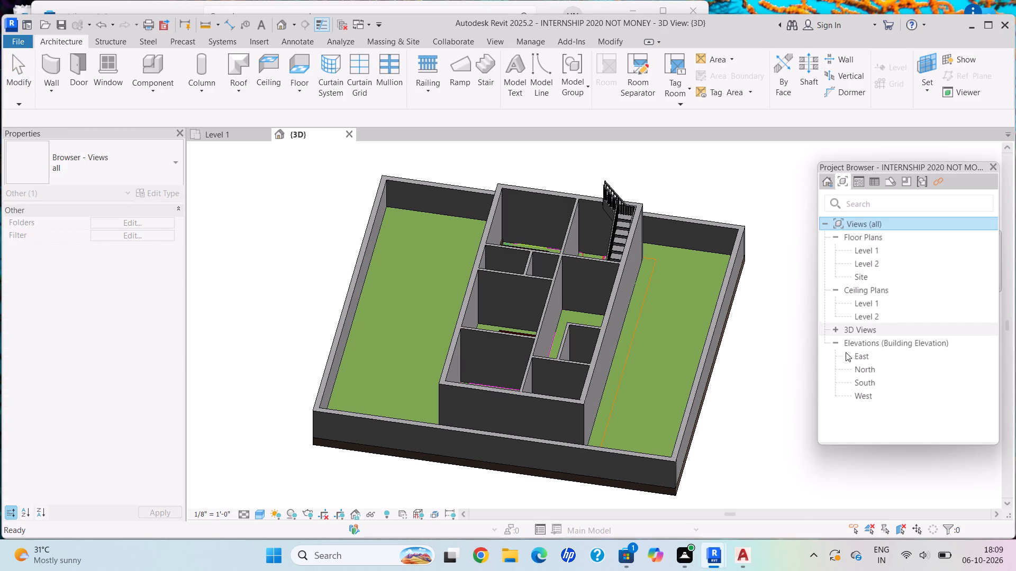
pyautogui.scroll(-1, 876, 389)
pyautogui.doubleClick(868, 386)
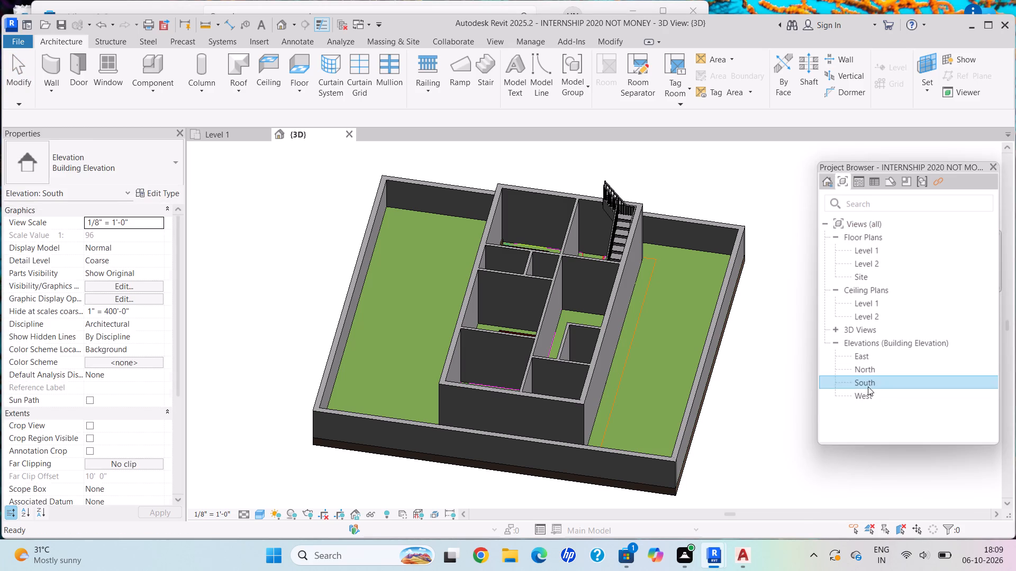
pyautogui.scroll(5, 652, 349)
pyautogui.moveTo(657, 333); pyautogui.dragTo(440, 323, button='middle')
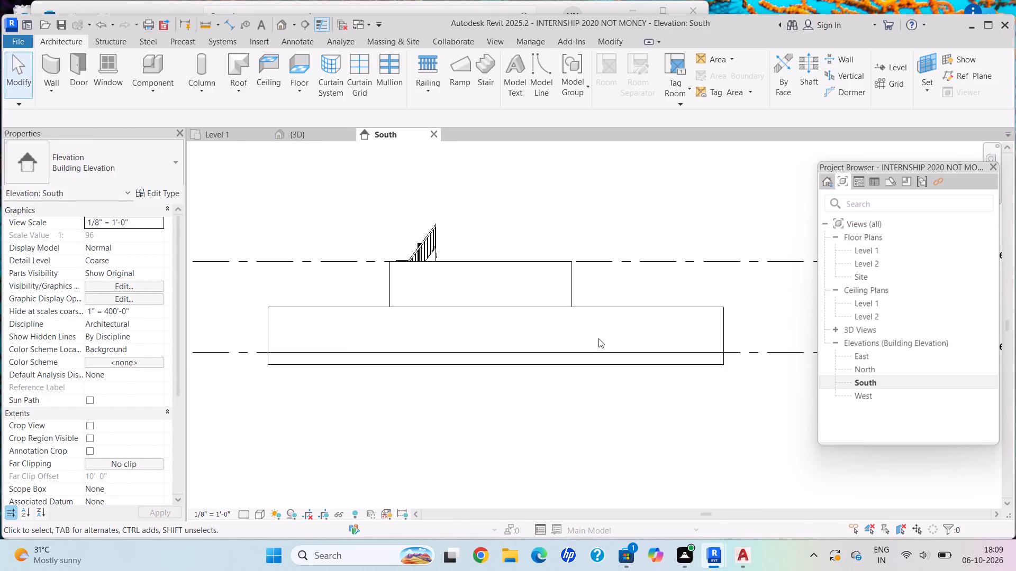
pyautogui.scroll(4, 534, 284)
pyautogui.scroll(-3, 620, 335)
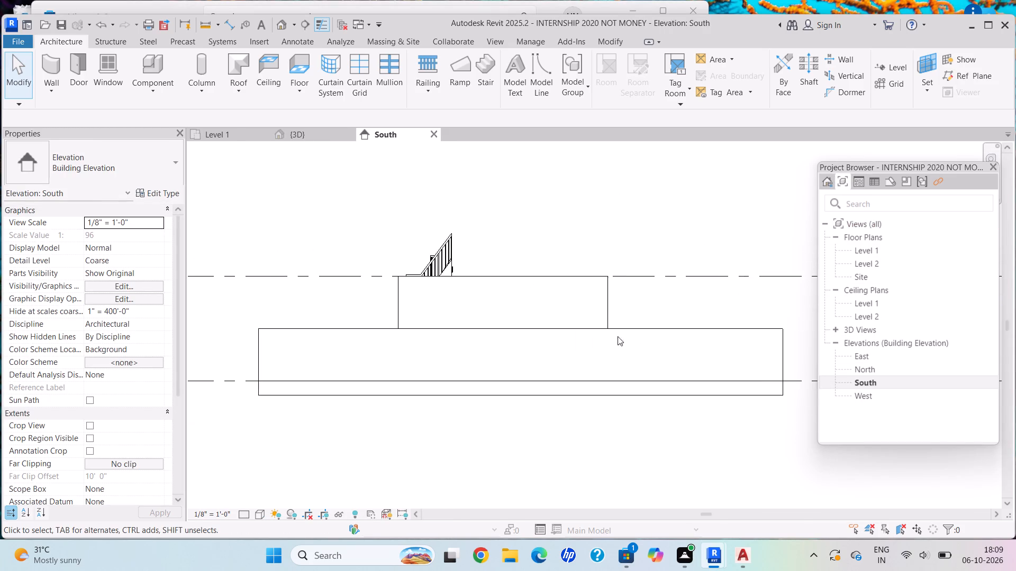
pyautogui.moveTo(605, 335); pyautogui.dragTo(442, 358, button='middle')
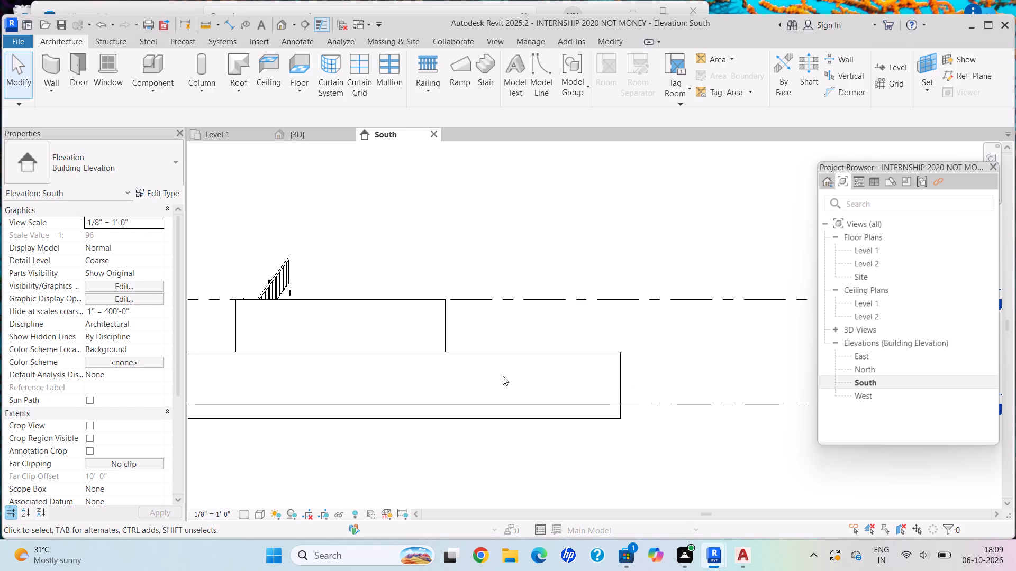
pyautogui.click(502, 417)
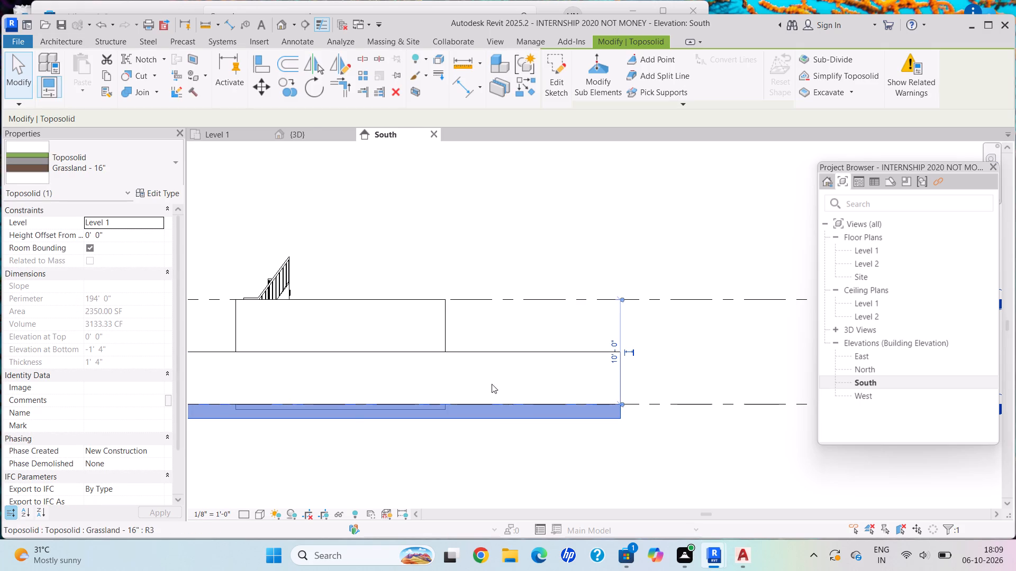
pyautogui.click(492, 354)
pyautogui.press('Escape')
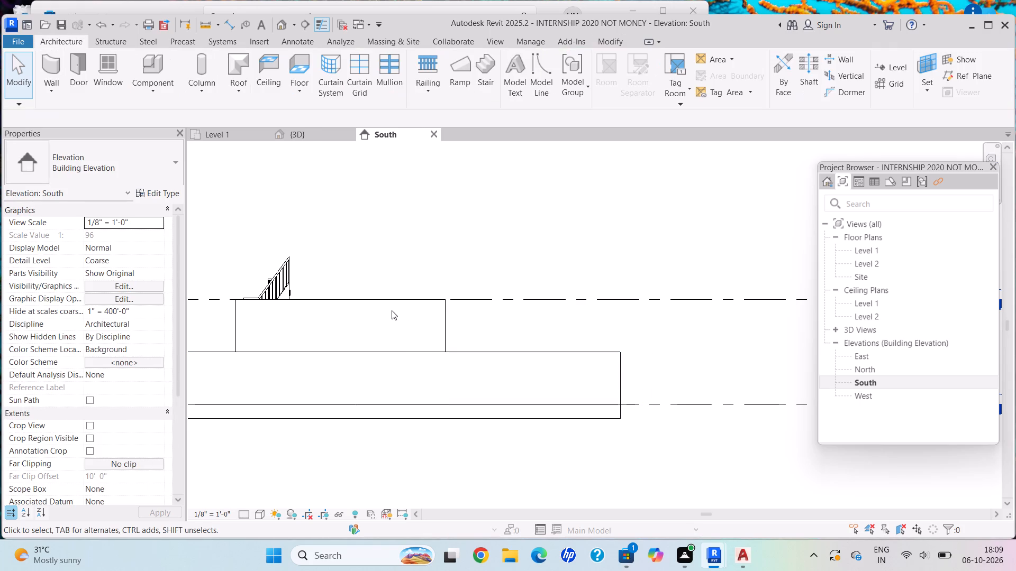
# Return to the 3D view and examine the house and its boundary wall from different sides.
pyautogui.click(300, 135)
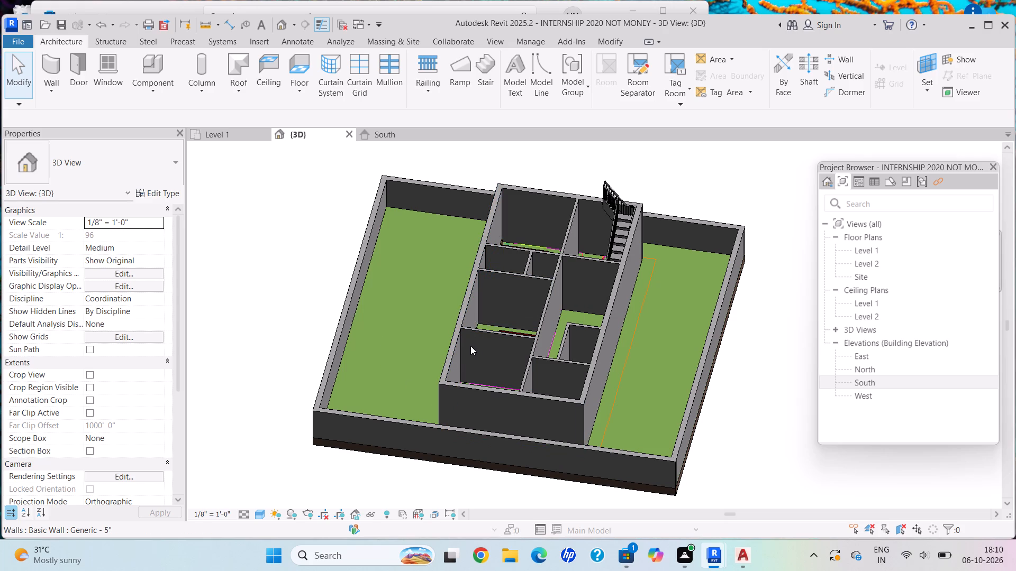
pyautogui.scroll(-2, 458, 346)
pyautogui.scroll(1, 514, 396)
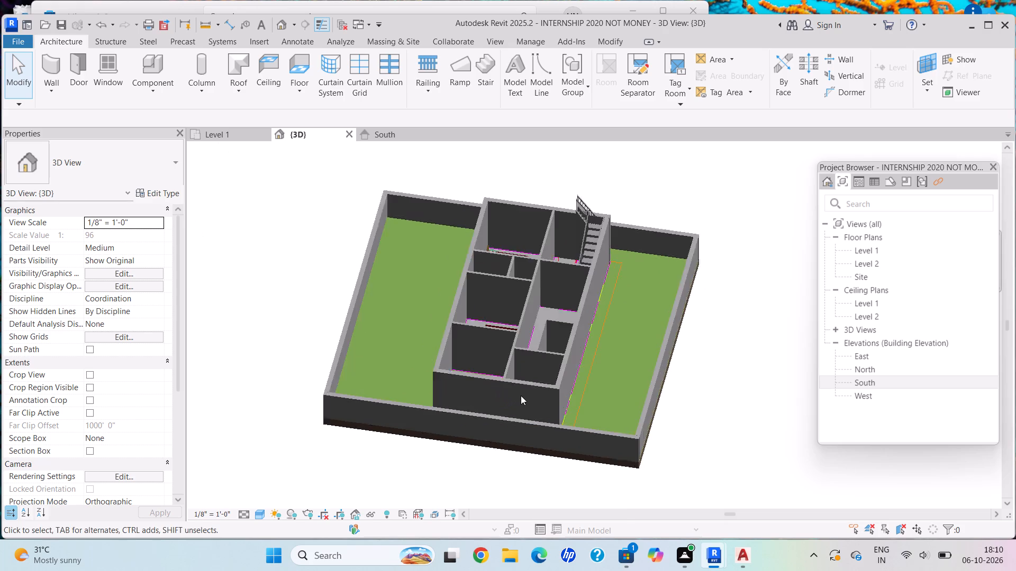
pyautogui.scroll(-1, 521, 395)
pyautogui.keyDown('shift'); pyautogui.moveTo(538, 383); pyautogui.dragTo(754, 322, button='middle'); pyautogui.keyUp('shift')
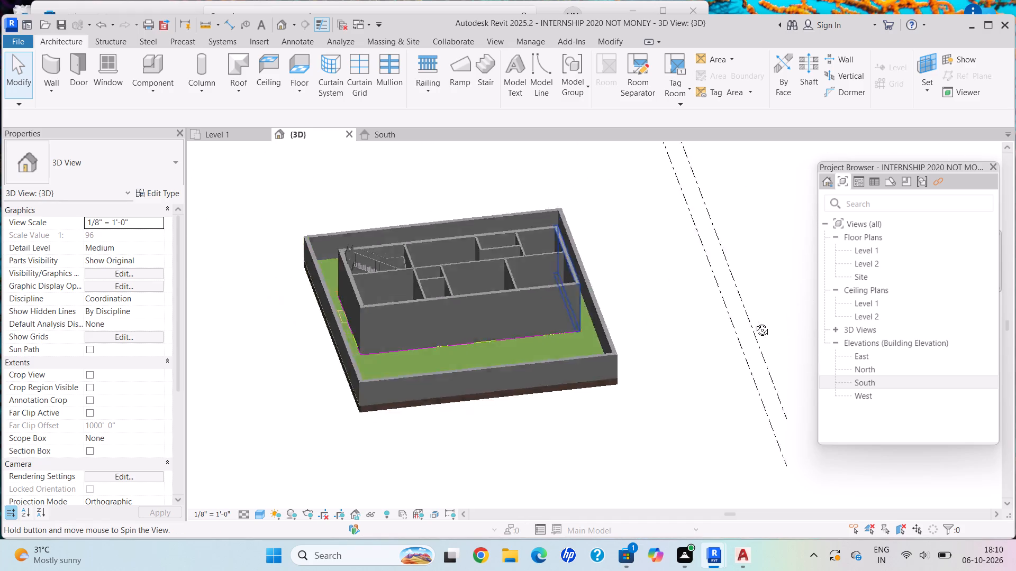
pyautogui.keyDown('shift'); pyautogui.moveTo(754, 322); pyautogui.dragTo(534, 348, button='middle'); pyautogui.keyUp('shift')
pyautogui.scroll(2, 522, 425)
pyautogui.scroll(-1, 525, 423)
pyautogui.scroll(1, 527, 423)
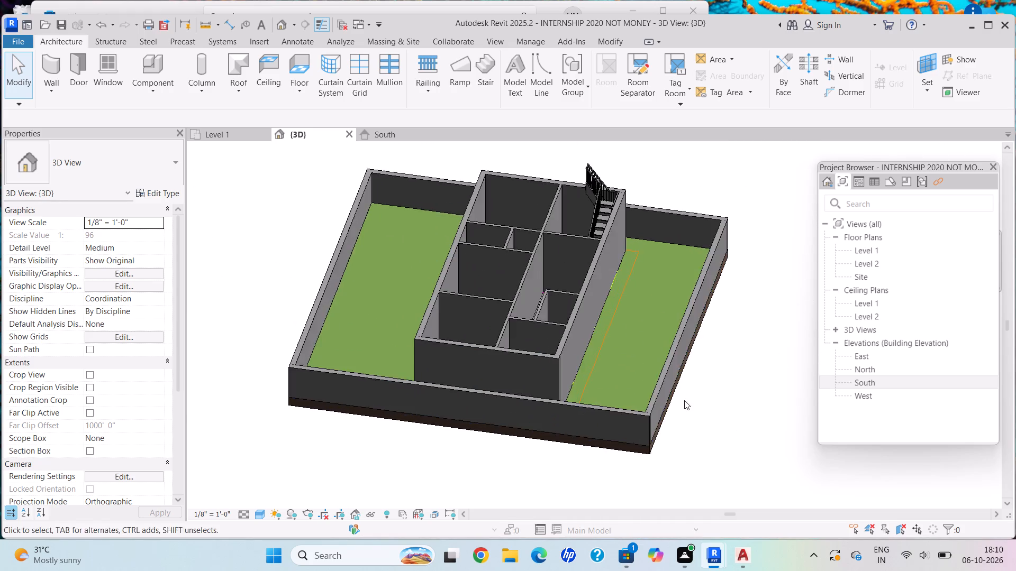
pyautogui.scroll(4, 649, 419)
pyautogui.scroll(-1, 630, 424)
pyautogui.keyDown('shift'); pyautogui.moveTo(637, 425); pyautogui.dragTo(649, 416, button='middle'); pyautogui.keyUp('shift')
pyautogui.keyDown('shift'); pyautogui.scroll(1, 649, 416); pyautogui.keyUp('shift')
pyautogui.scroll(-3, 649, 416)
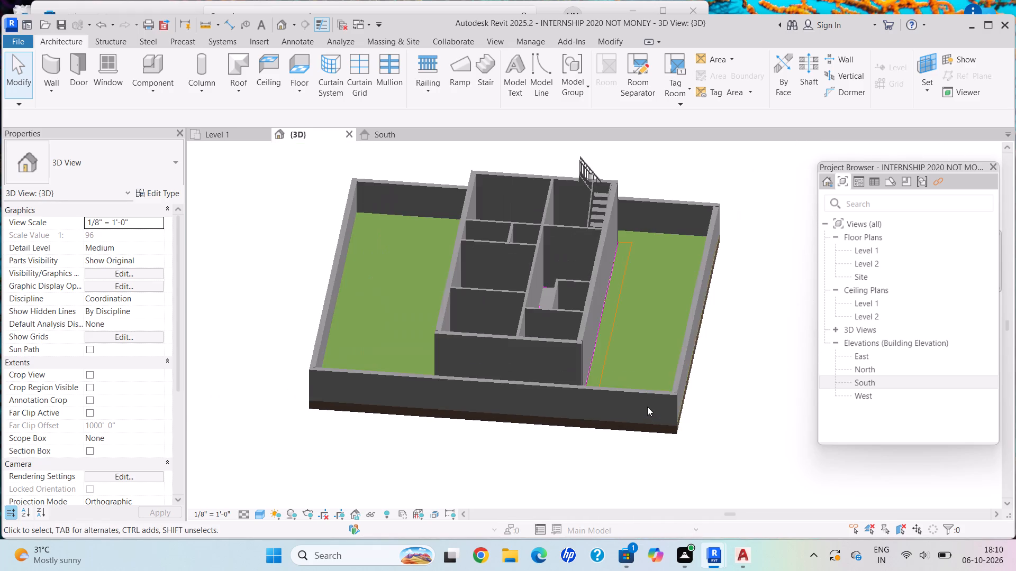
pyautogui.scroll(-1, 647, 407)
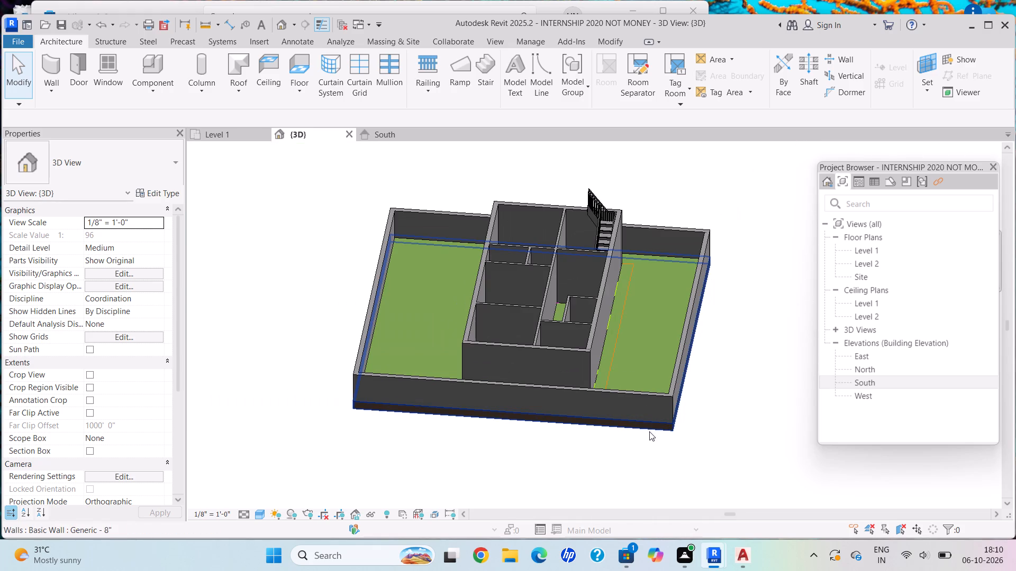
pyautogui.moveTo(652, 359); pyautogui.dragTo(701, 422, button='middle')
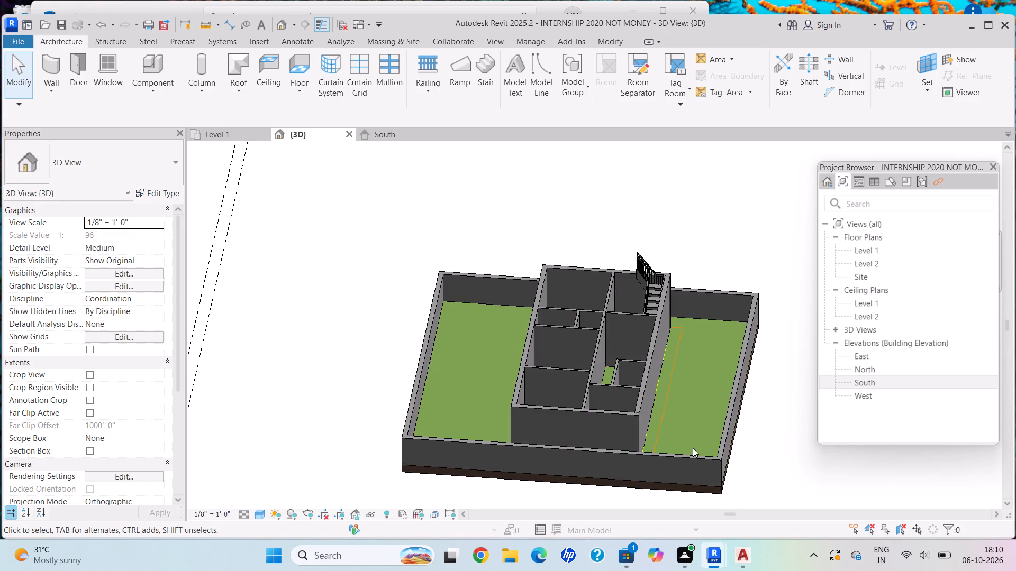
pyautogui.scroll(3, 693, 448)
pyautogui.scroll(-1, 693, 448)
# Delete all four 5' high Generic - 8" boundary walls around the edge of the toposolid.
pyautogui.click(688, 457)
pyautogui.moveTo(682, 456); pyautogui.dragTo(572, 308, button='middle')
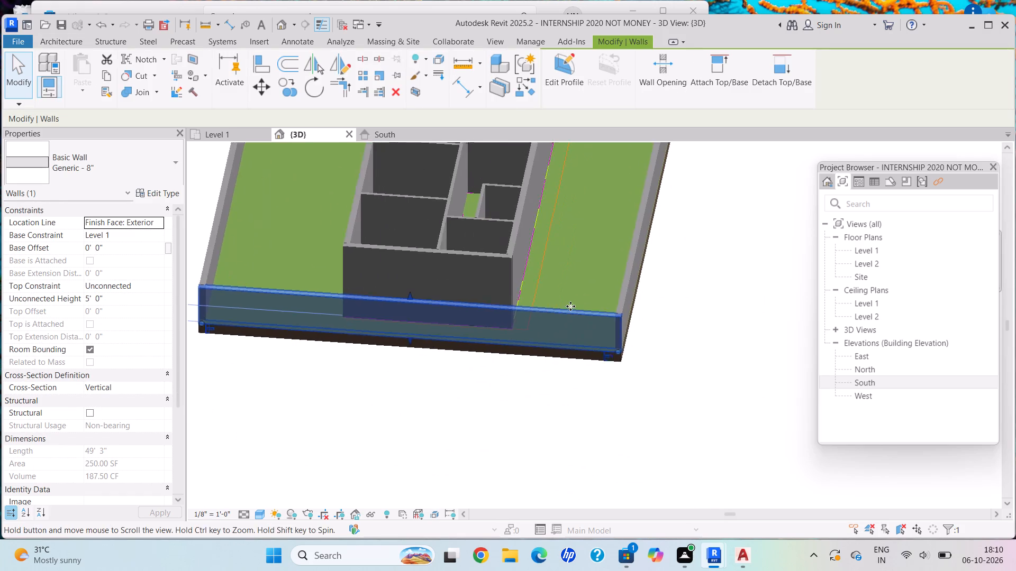
pyautogui.press('Delete')
pyautogui.click(614, 315)
pyautogui.press('Delete')
pyautogui.moveTo(531, 261); pyautogui.dragTo(634, 406, button='middle')
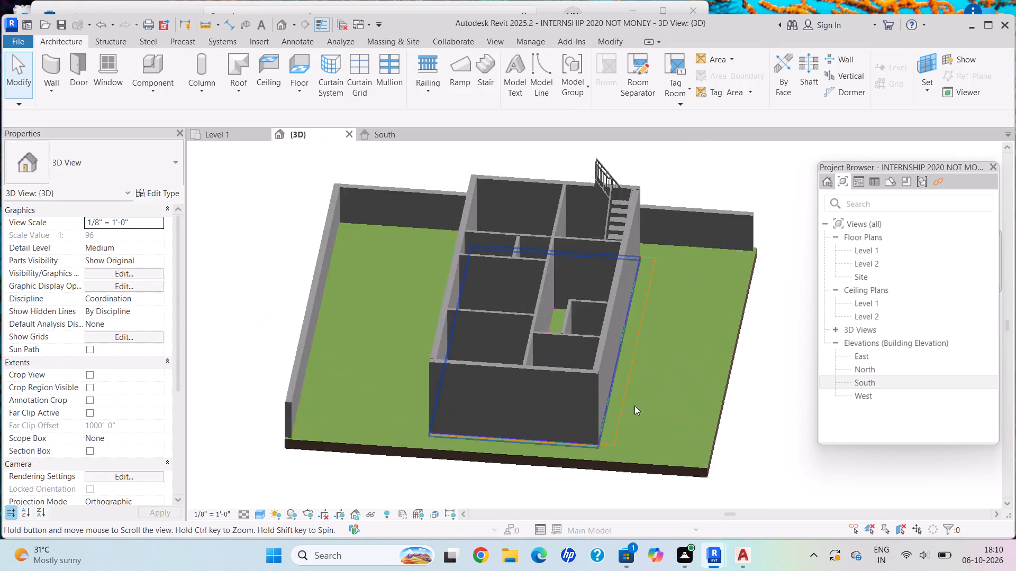
pyautogui.moveTo(634, 406); pyautogui.dragTo(634, 403, button='middle')
pyautogui.click(316, 382)
pyautogui.press('Delete')
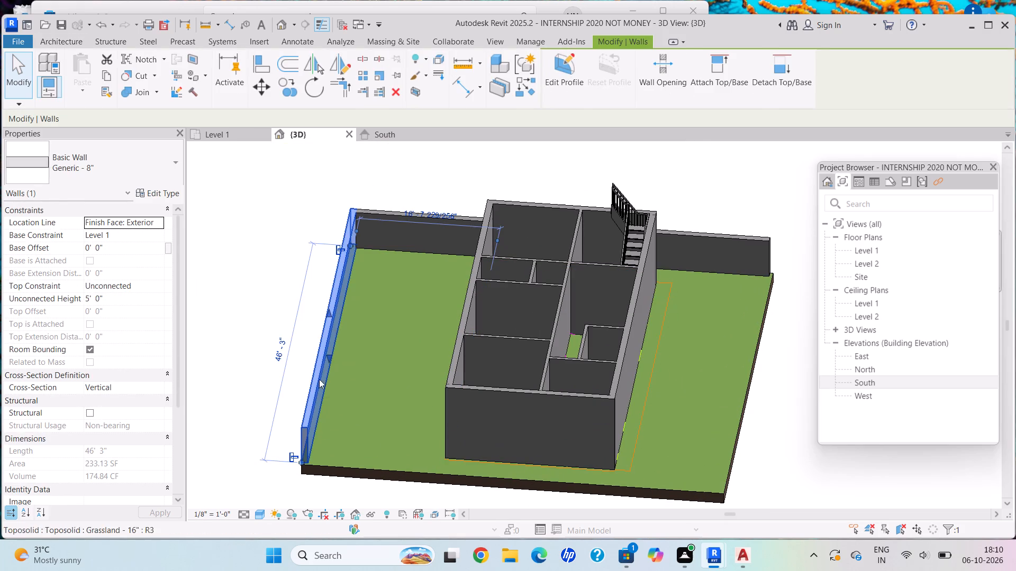
pyautogui.click(705, 236)
pyautogui.press('Delete')
# Examine the house and the base of its exterior walls on the toposolid from different angles.
pyautogui.scroll(-1, 739, 246)
pyautogui.moveTo(740, 246); pyautogui.dragTo(736, 235, button='middle')
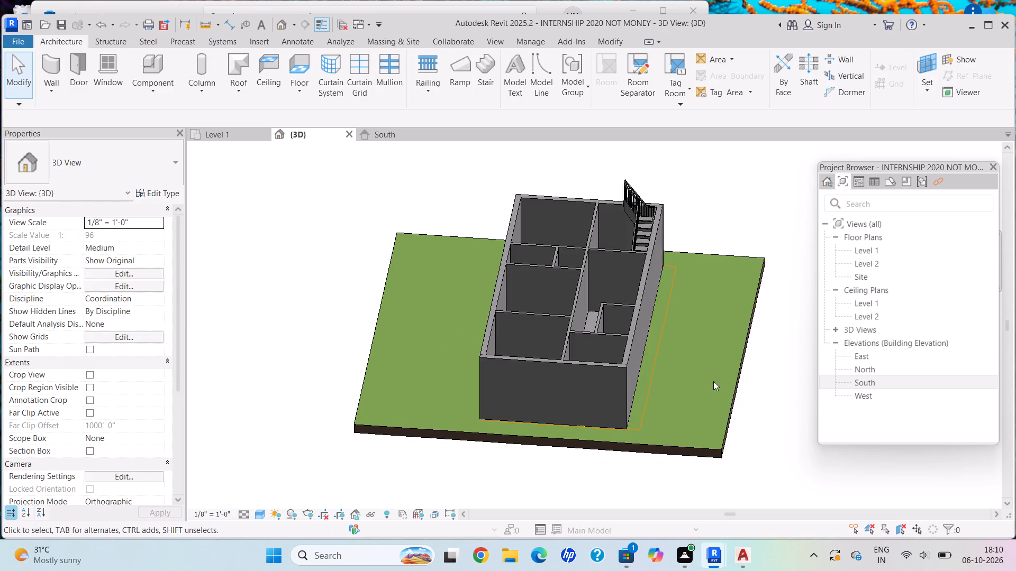
pyautogui.keyDown('shift'); pyautogui.moveTo(694, 372); pyautogui.dragTo(706, 274, button='middle'); pyautogui.keyUp('shift')
pyautogui.scroll(6, 643, 343)
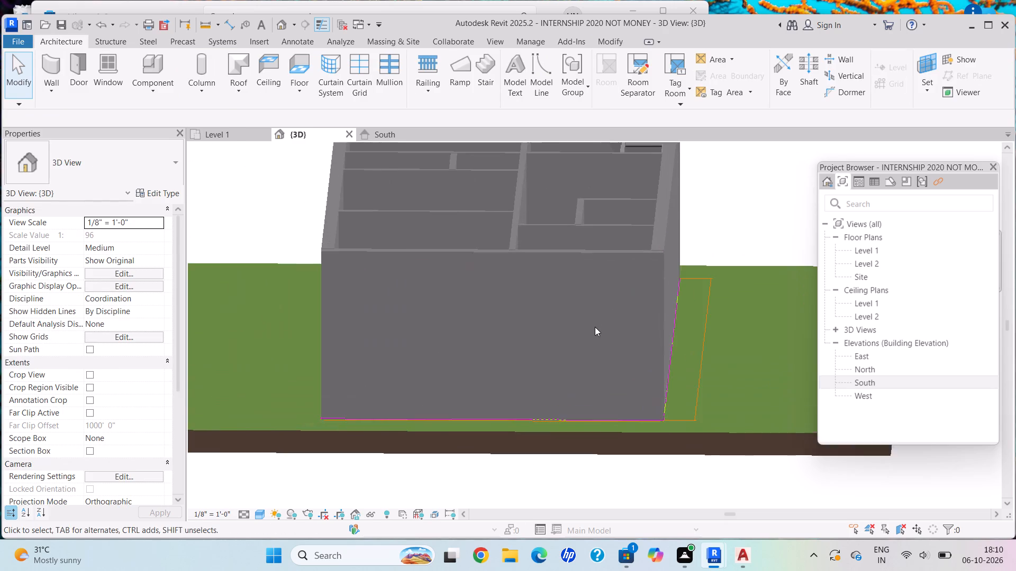
pyautogui.keyDown('shift'); pyautogui.moveTo(595, 327); pyautogui.dragTo(610, 370, button='middle'); pyautogui.keyUp('shift')
pyautogui.scroll(-3, 611, 372)
pyautogui.moveTo(607, 372); pyautogui.dragTo(543, 345, button='middle')
pyautogui.scroll(-1, 584, 346)
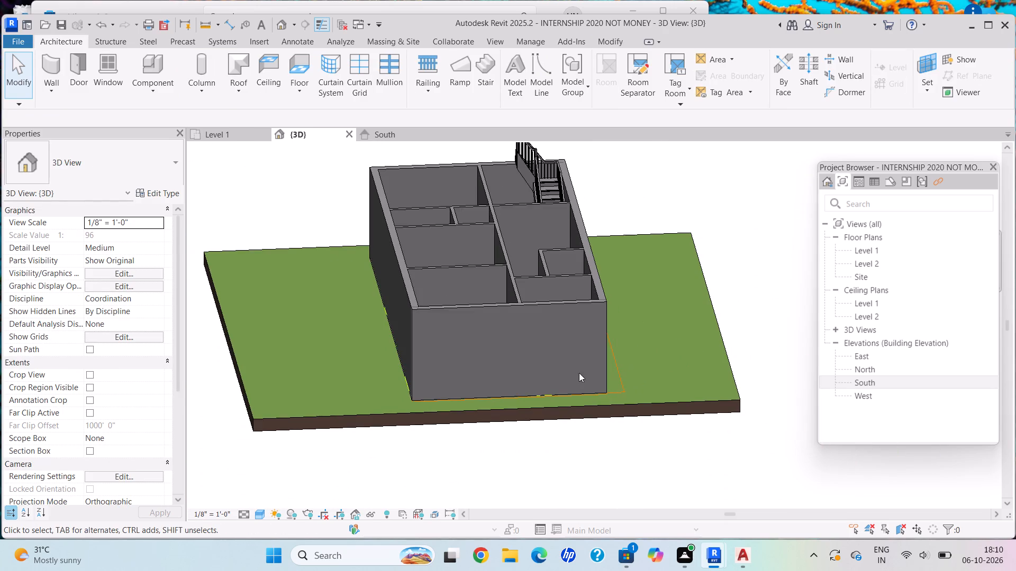
pyautogui.keyDown('shift'); pyautogui.moveTo(566, 371); pyautogui.dragTo(544, 367, button='middle'); pyautogui.keyUp('shift')
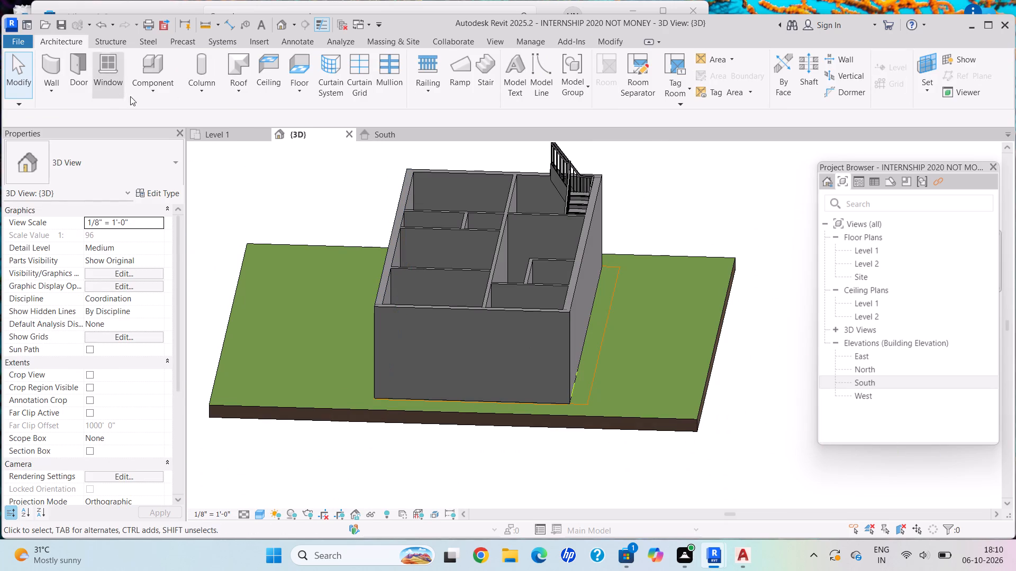
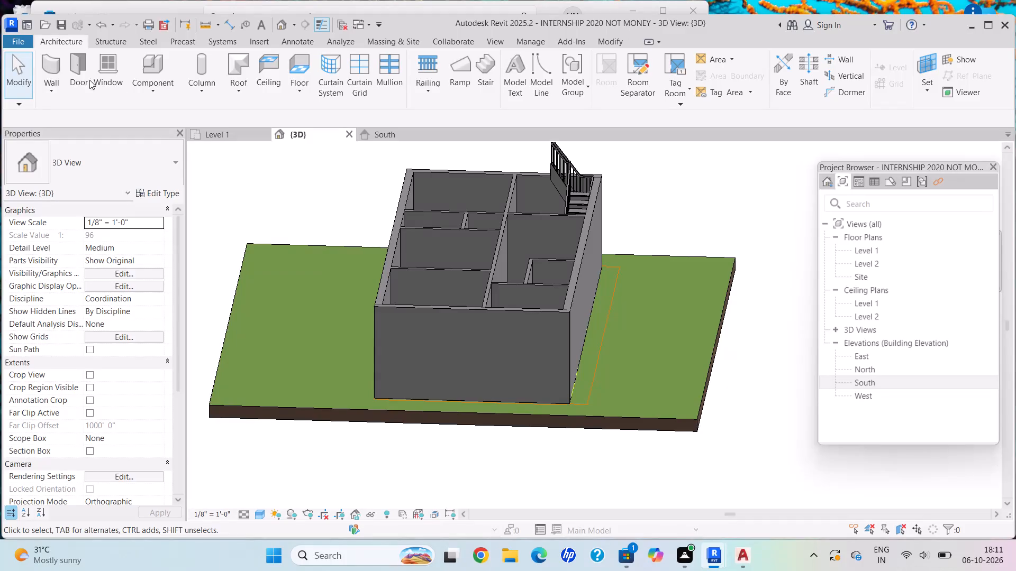
# Examine the house's rooms and exterior walls on the toposolid from above and from different angles.
pyautogui.scroll(1, 421, 342)
pyautogui.scroll(-1, 421, 342)
pyautogui.moveTo(421, 342); pyautogui.dragTo(442, 364, button='middle')
pyautogui.scroll(-1, 444, 367)
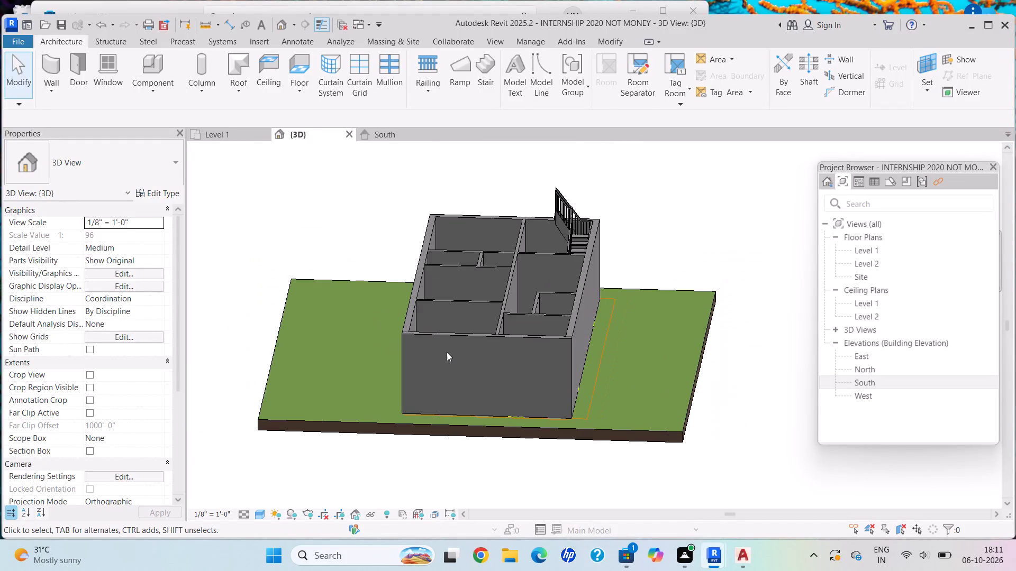
pyautogui.keyDown('shift'); pyautogui.moveTo(459, 382); pyautogui.dragTo(506, 524, button='middle'); pyautogui.keyUp('shift')
pyautogui.keyDown('shift'); pyautogui.scroll(1, 506, 524); pyautogui.keyUp('shift')
pyautogui.scroll(1, 604, 415)
pyautogui.scroll(-1, 605, 415)
pyautogui.scroll(6, 606, 415)
pyautogui.keyDown('shift'); pyautogui.moveTo(602, 412); pyautogui.dragTo(585, 402, button='middle'); pyautogui.keyUp('shift')
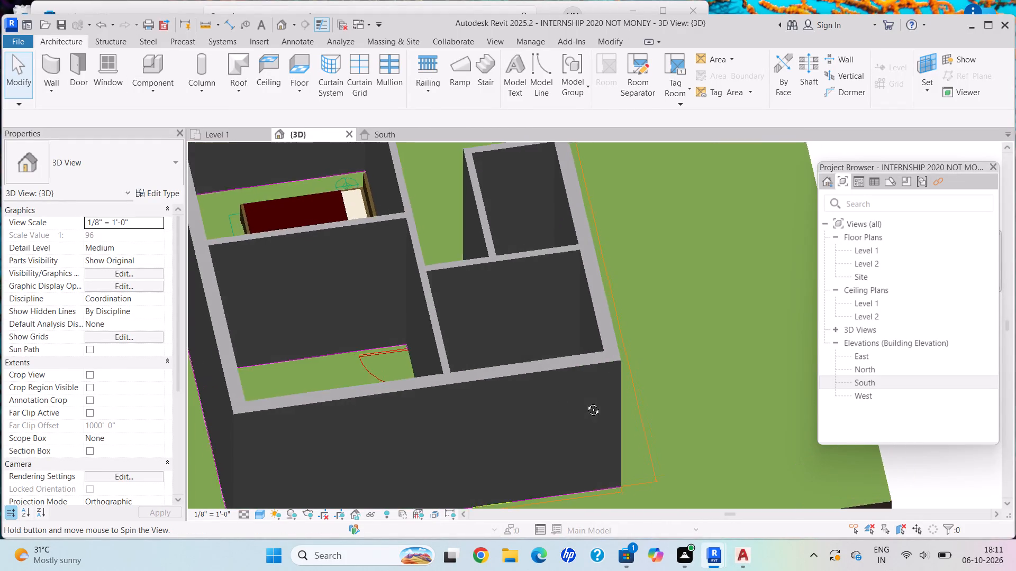
pyautogui.keyDown('shift'); pyautogui.moveTo(585, 402); pyautogui.dragTo(583, 402, button='middle'); pyautogui.keyUp('shift')
pyautogui.scroll(-2, 585, 396)
pyautogui.moveTo(584, 396); pyautogui.dragTo(569, 391, button='middle')
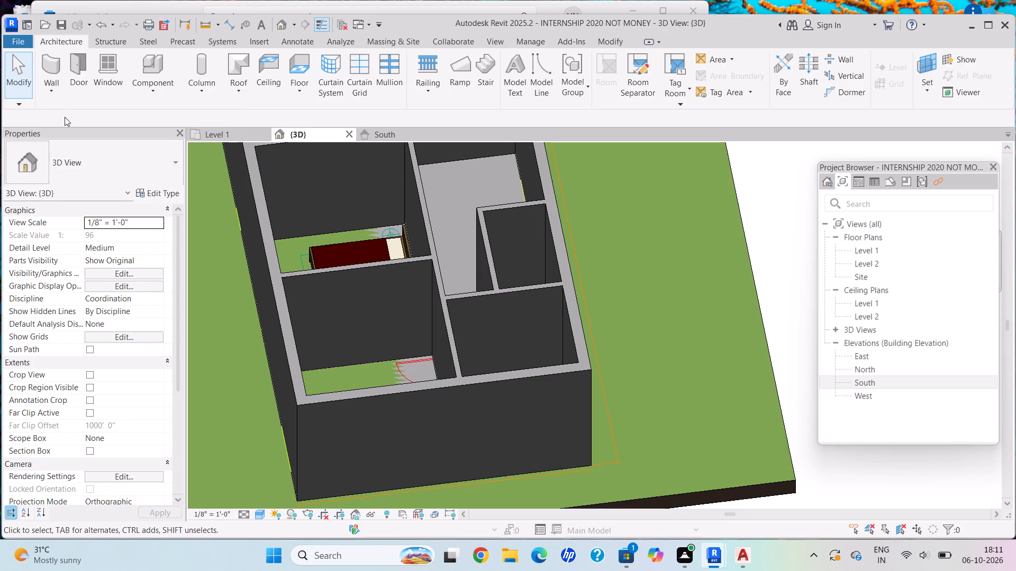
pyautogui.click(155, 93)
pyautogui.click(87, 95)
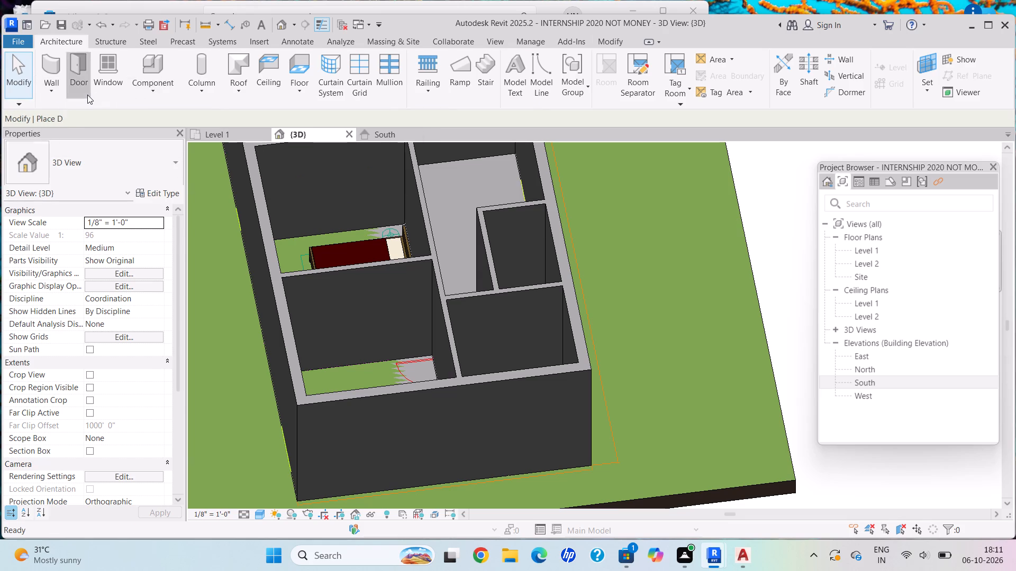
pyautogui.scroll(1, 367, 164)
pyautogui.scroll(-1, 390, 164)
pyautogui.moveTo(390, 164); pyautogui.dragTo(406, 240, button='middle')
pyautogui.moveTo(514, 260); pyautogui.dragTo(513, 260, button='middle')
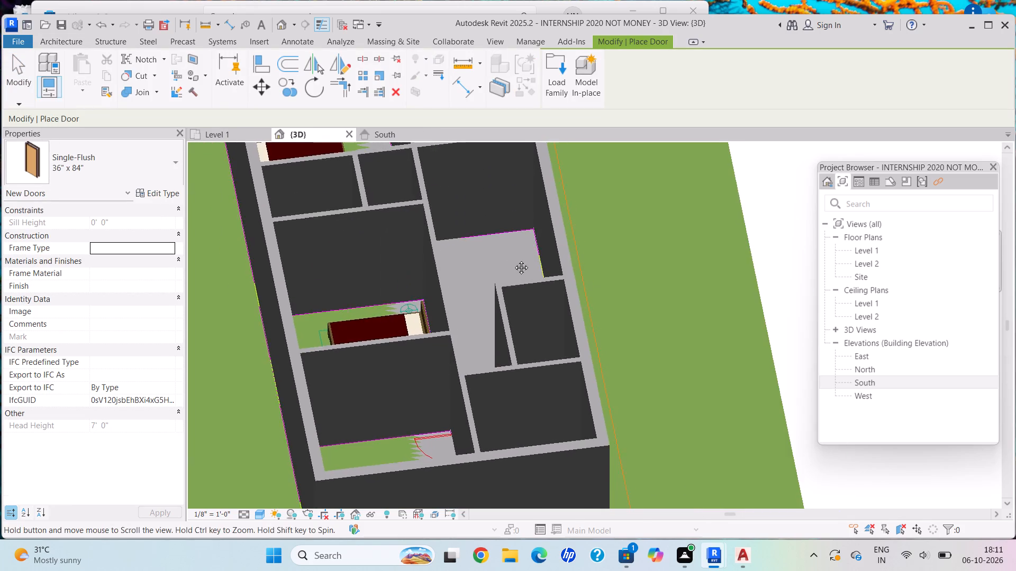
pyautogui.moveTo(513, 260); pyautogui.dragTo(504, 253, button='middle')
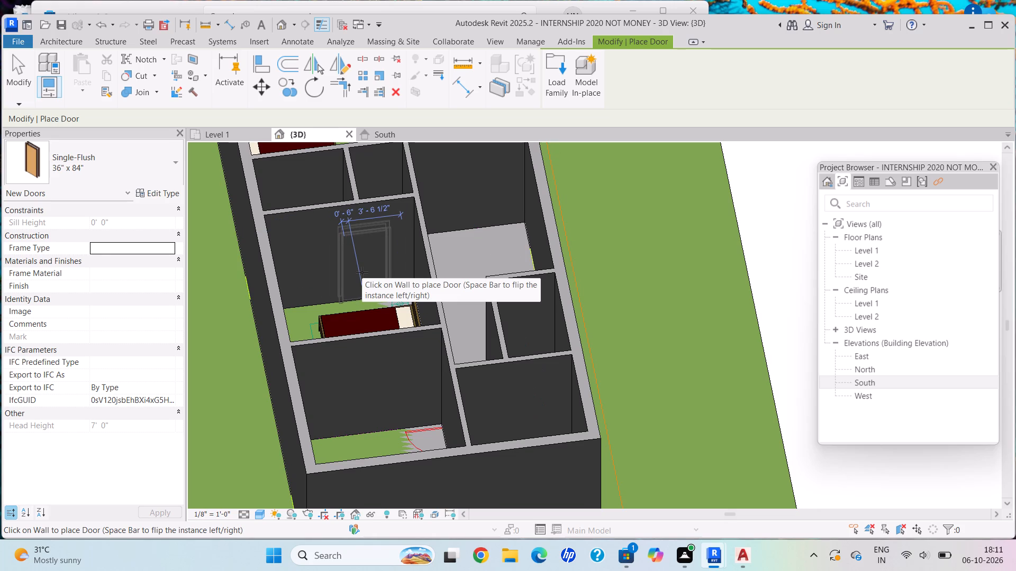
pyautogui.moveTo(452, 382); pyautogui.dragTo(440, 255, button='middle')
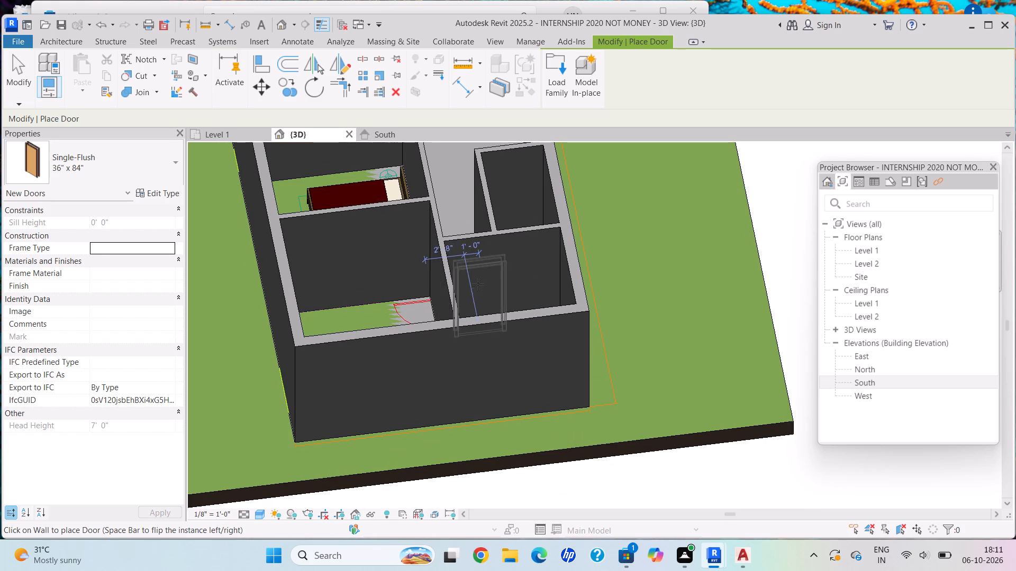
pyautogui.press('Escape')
# Inspect the base corner of the house, checking the Generic - 8" exterior wall and the Generic - 12" floor against the toposolid.
pyautogui.keyDown('shift'); pyautogui.moveTo(504, 263); pyautogui.dragTo(529, 364, button='middle'); pyautogui.keyUp('shift')
pyautogui.keyDown('shift'); pyautogui.scroll(1, 529, 364); pyautogui.keyUp('shift')
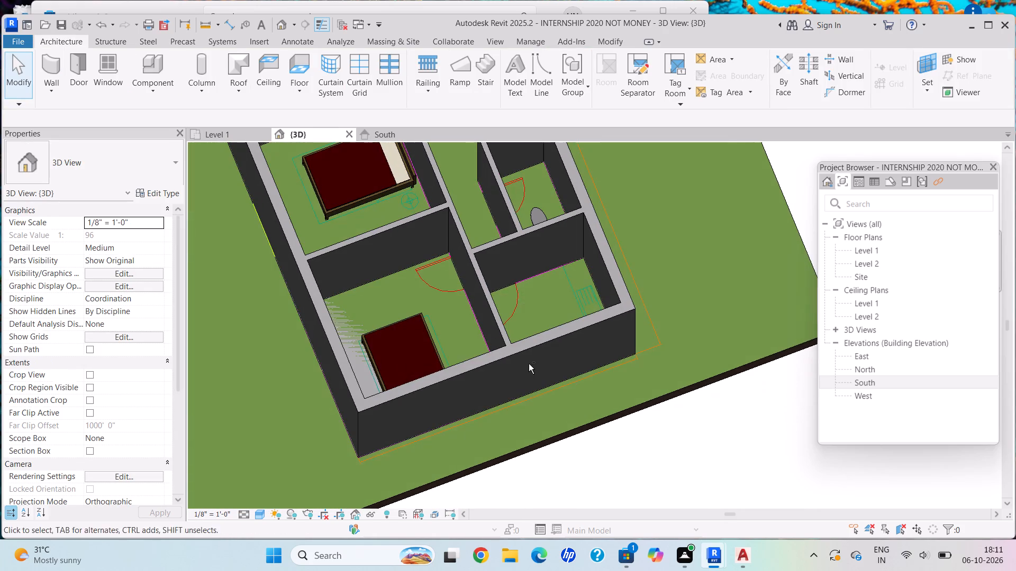
pyautogui.keyDown('shift'); pyautogui.moveTo(362, 416); pyautogui.dragTo(369, 155, button='middle'); pyautogui.keyUp('shift')
pyautogui.scroll(3, 397, 308)
pyautogui.scroll(-1, 375, 320)
pyautogui.scroll(1, 375, 320)
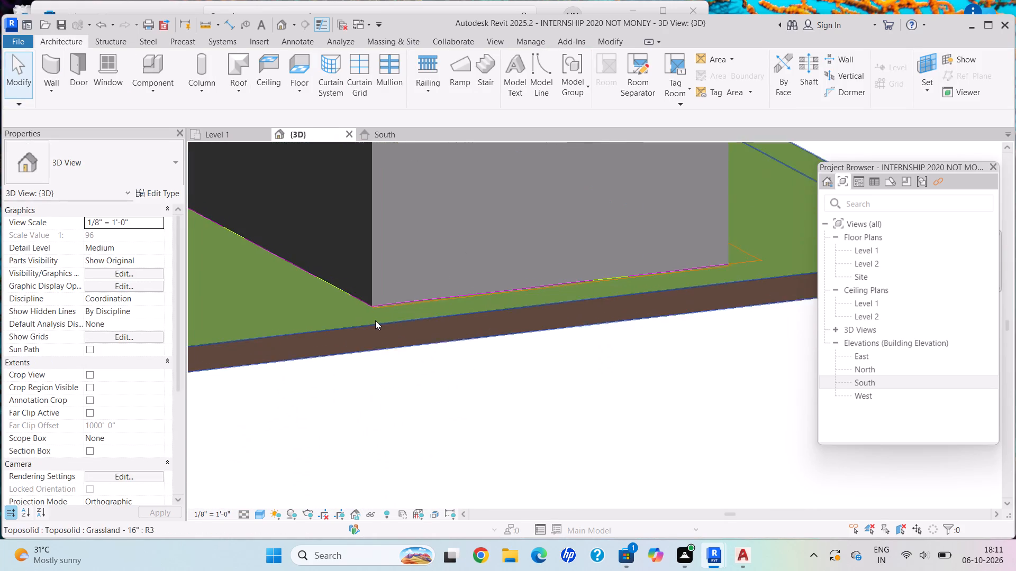
pyautogui.scroll(5, 375, 320)
pyautogui.click(374, 301)
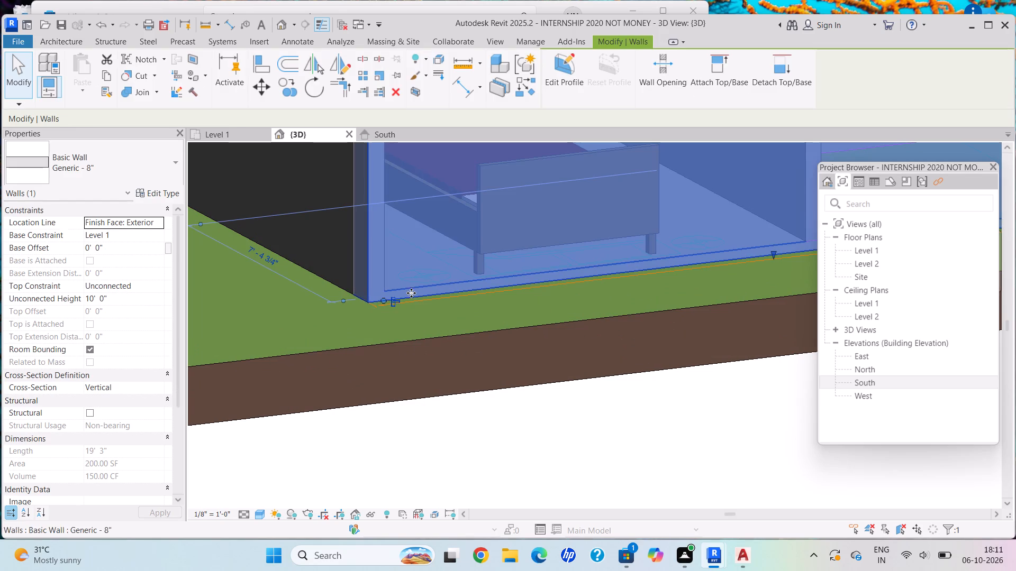
pyautogui.keyDown('shift'); pyautogui.moveTo(411, 293); pyautogui.dragTo(386, 343, button='middle'); pyautogui.keyUp('shift')
pyautogui.scroll(4, 428, 266)
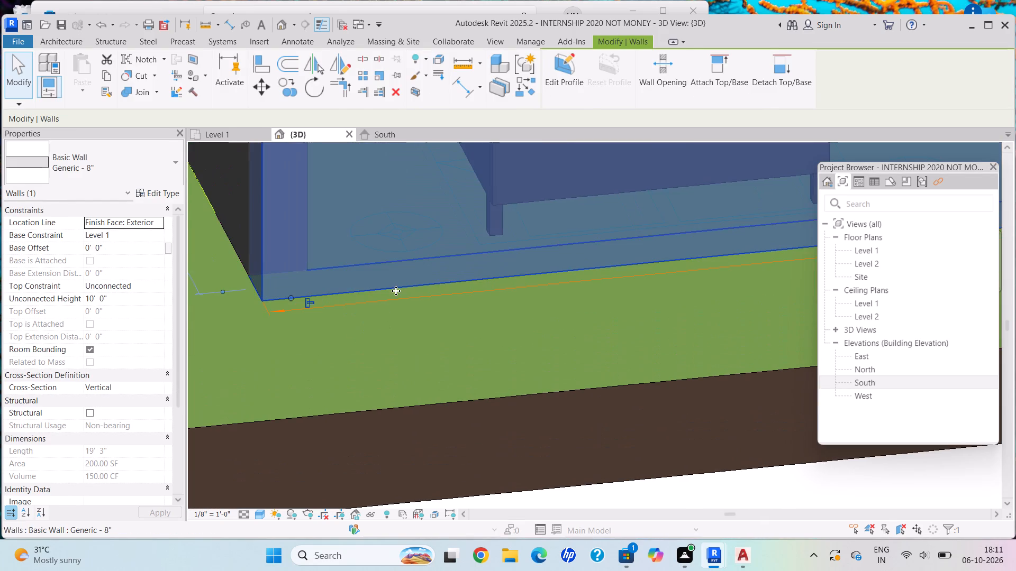
pyautogui.press('Escape')
pyautogui.scroll(-3, 278, 294)
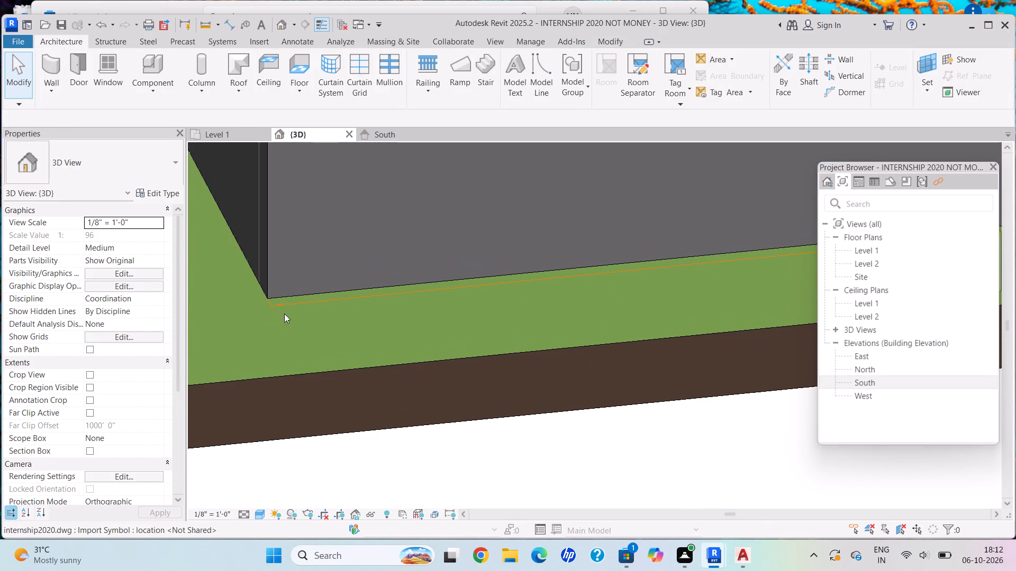
pyautogui.click(294, 301)
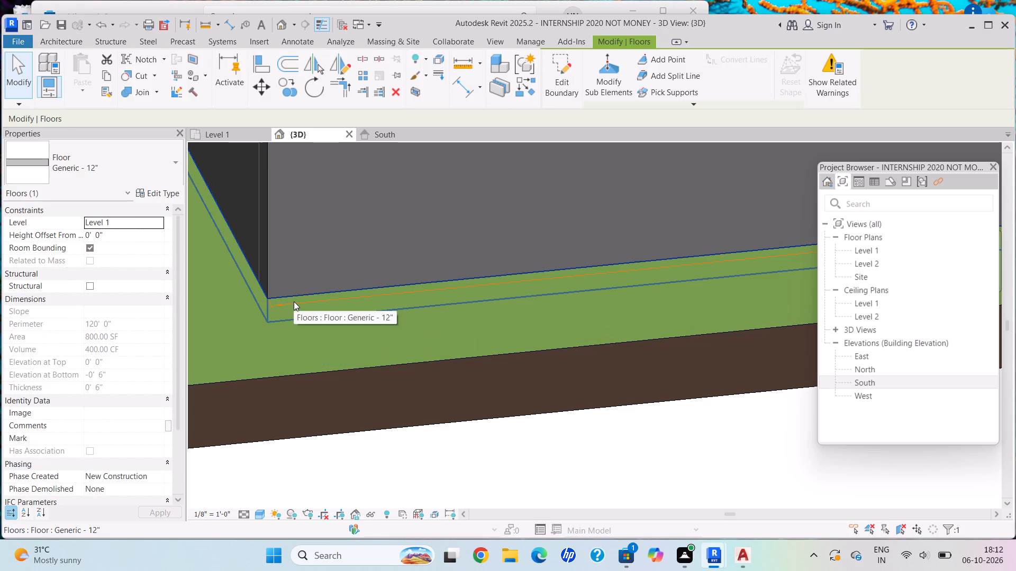
pyautogui.click(296, 301)
pyautogui.scroll(-1, 326, 308)
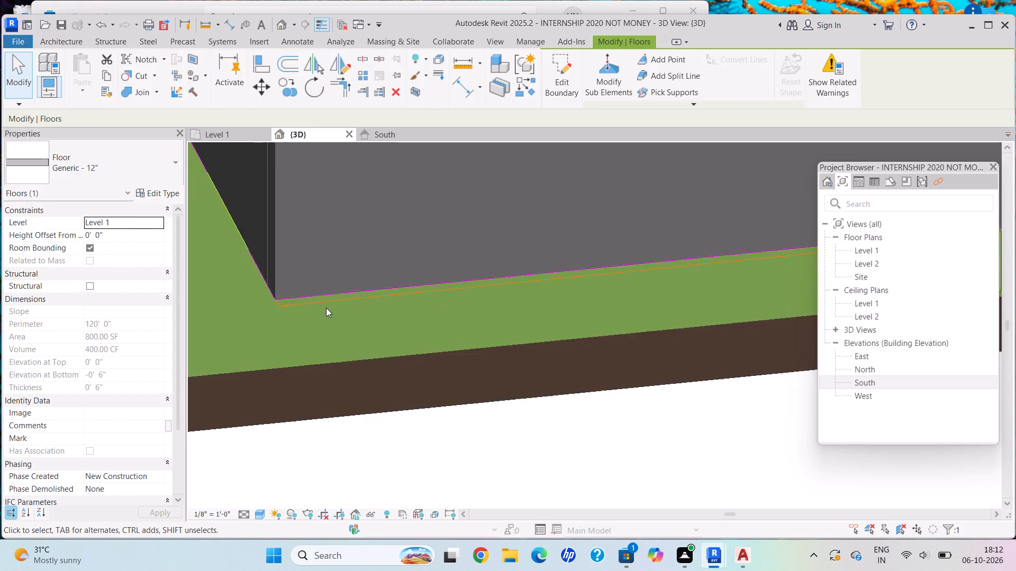
# Examine the exterior walls and the furnished rooms, checking the imported internship2020.dwg plan at floor level.
pyautogui.moveTo(326, 308); pyautogui.dragTo(177, 271, button='middle')
pyautogui.scroll(-4, 290, 271)
pyautogui.scroll(1, 292, 240)
pyautogui.scroll(-1, 292, 240)
pyautogui.moveTo(300, 188); pyautogui.dragTo(623, 471, button='middle')
pyautogui.scroll(-1, 567, 342)
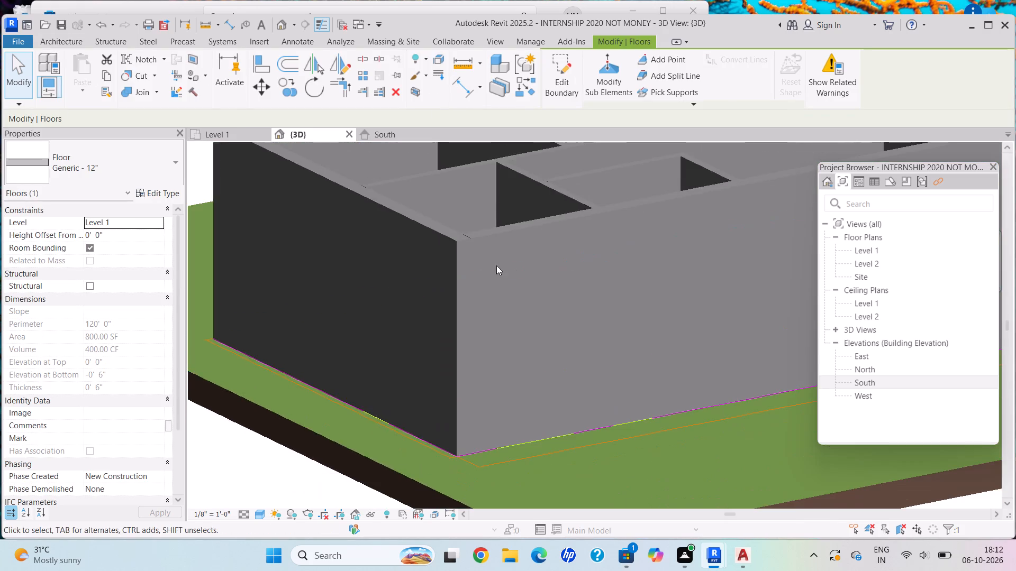
pyautogui.keyDown('shift'); pyautogui.moveTo(456, 233); pyautogui.dragTo(502, 534, button='middle'); pyautogui.keyUp('shift')
pyautogui.click(473, 432)
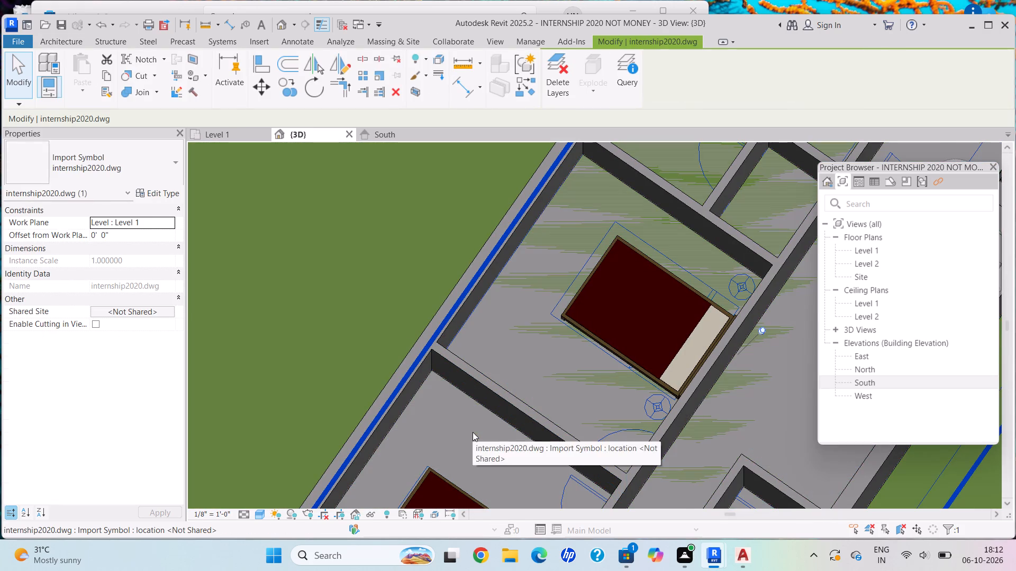
pyautogui.scroll(-2, 512, 345)
pyautogui.moveTo(512, 345); pyautogui.dragTo(401, 181, button='middle')
pyautogui.scroll(-1, 139, 255)
pyautogui.scroll(5, 139, 254)
pyautogui.scroll(-1, 123, 243)
pyautogui.scroll(2, 123, 243)
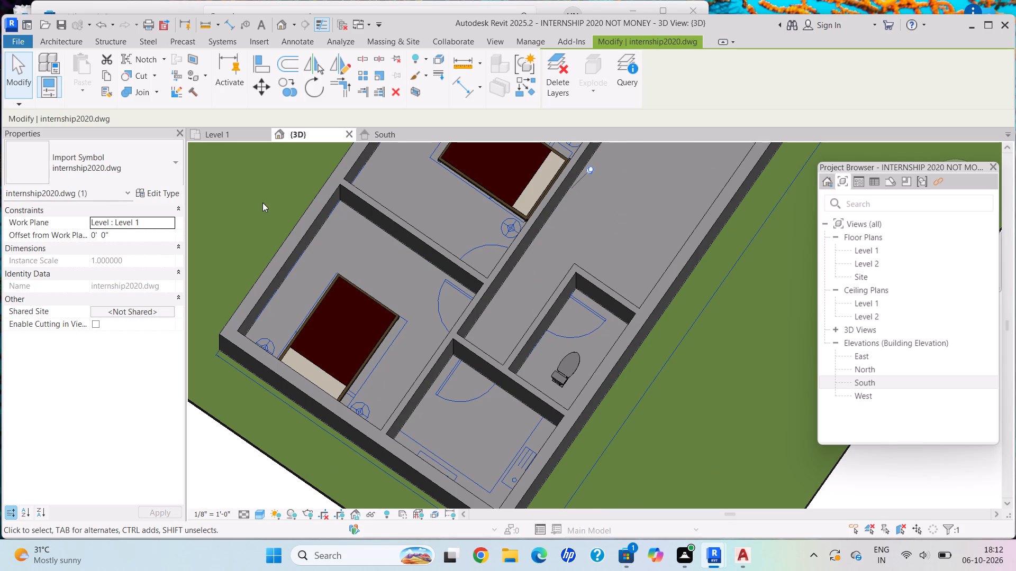
pyautogui.press('Escape')
# Set the Grassland - 16" toposolid's height offset from Level 1 to -3' 0".
pyautogui.scroll(-2, 767, 466)
pyautogui.moveTo(750, 455); pyautogui.dragTo(487, 275, button='middle')
pyautogui.click(519, 329)
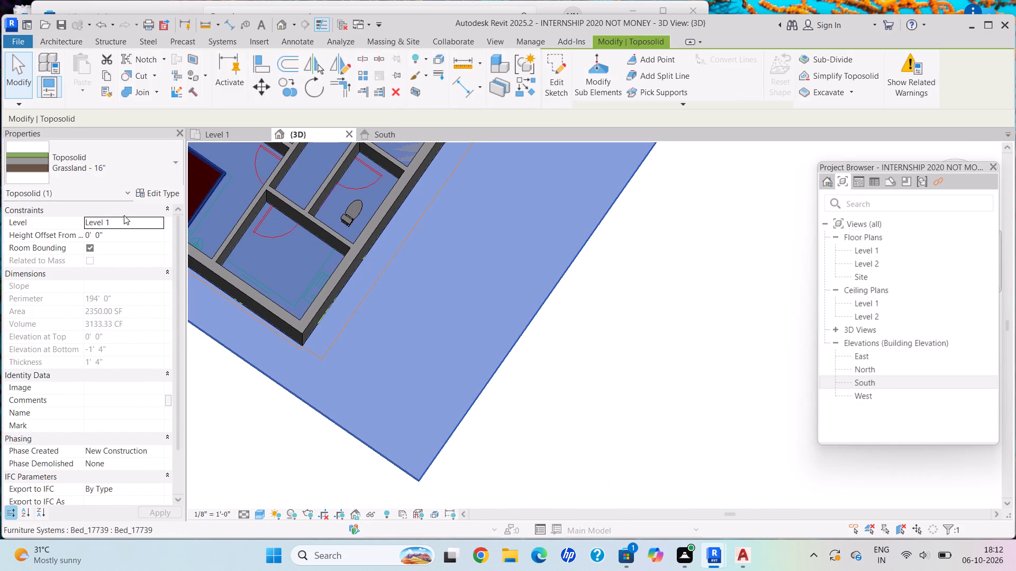
pyautogui.scroll(-1, 124, 243)
pyautogui.scroll(4, 124, 243)
pyautogui.click(114, 233)
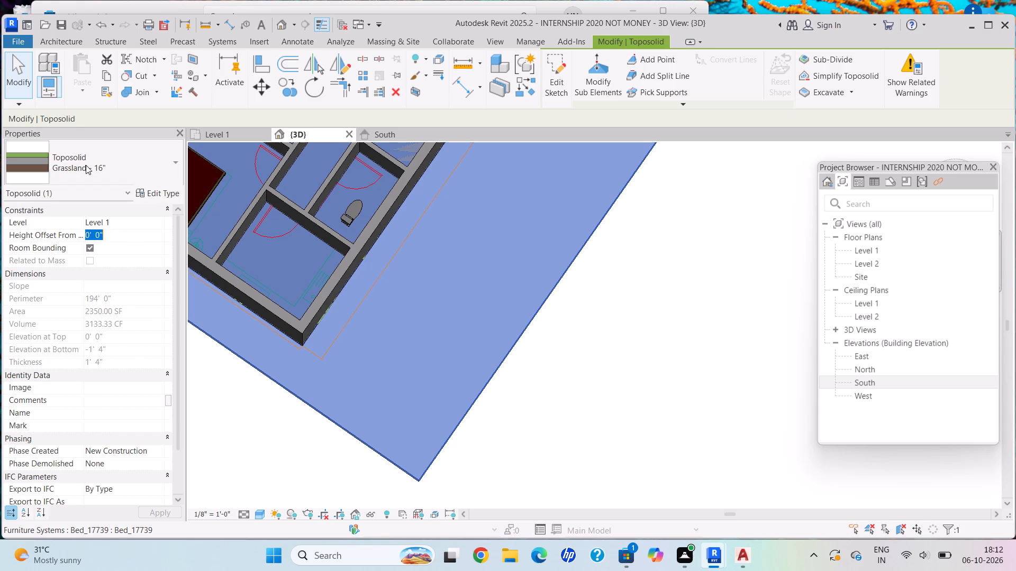
pyautogui.press('BackSpace')
pyautogui.press('-')
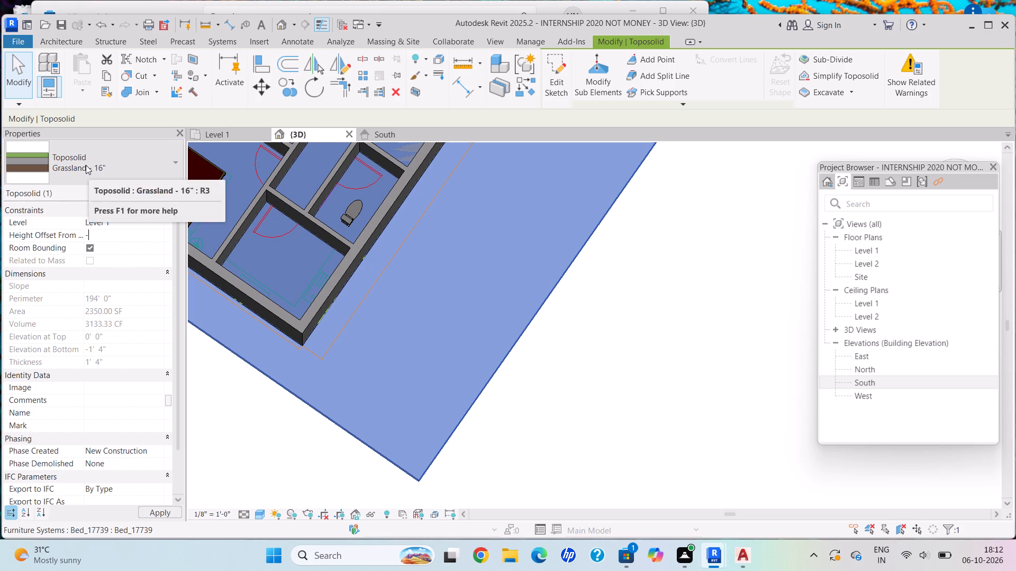
pyautogui.write("3'")
pyautogui.press('Return')
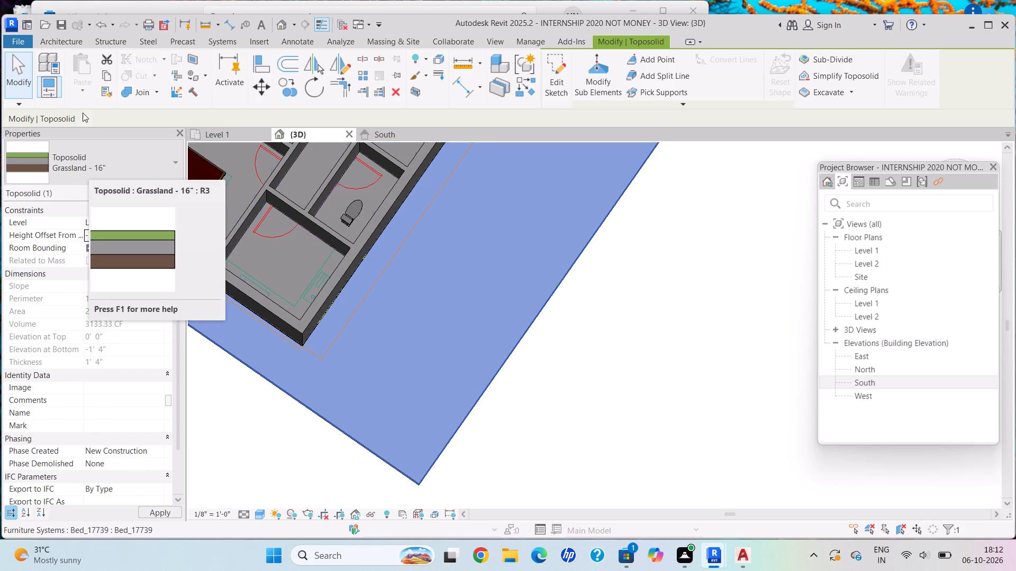
# Examine the lowered toposolid against the base of the house from above, below and the side.
pyautogui.scroll(-3, 417, 297)
pyautogui.scroll(1, 420, 297)
pyautogui.scroll(-2, 430, 302)
pyautogui.moveTo(413, 263); pyautogui.dragTo(478, 345, button='middle')
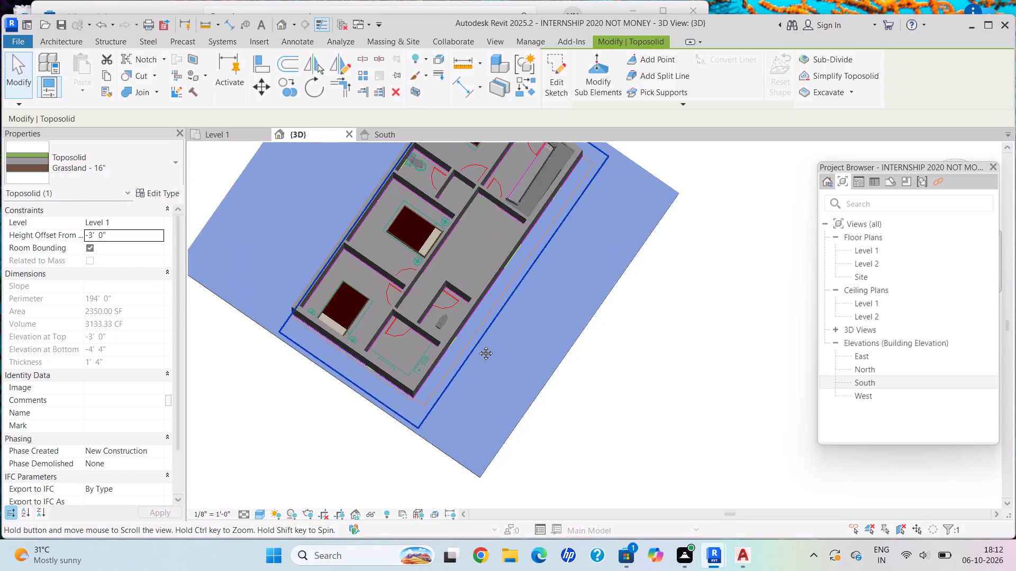
pyautogui.moveTo(478, 345); pyautogui.dragTo(477, 343, button='middle')
pyautogui.moveTo(450, 414); pyautogui.dragTo(582, 89, button='middle')
pyautogui.scroll(3, 599, 231)
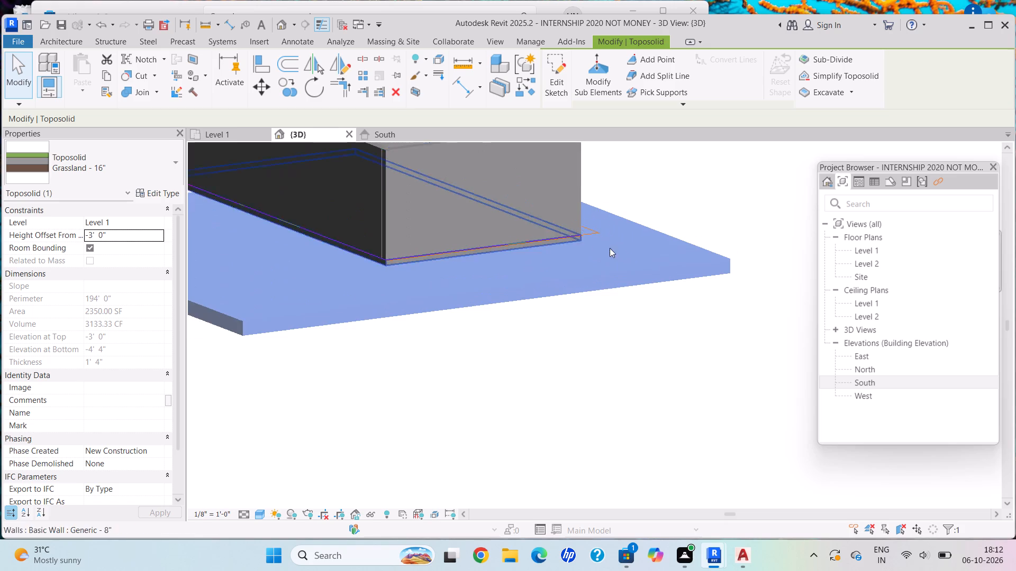
pyautogui.scroll(2, 610, 248)
pyautogui.keyDown('shift'); pyautogui.moveTo(621, 250); pyautogui.dragTo(585, 238, button='middle'); pyautogui.keyUp('shift')
pyautogui.scroll(1, 563, 273)
pyautogui.scroll(-7, 562, 274)
pyautogui.keyDown('shift'); pyautogui.moveTo(557, 268); pyautogui.dragTo(509, 96, button='middle'); pyautogui.keyUp('shift')
pyautogui.keyDown('shift'); pyautogui.scroll(1, 511, 162); pyautogui.keyUp('shift')
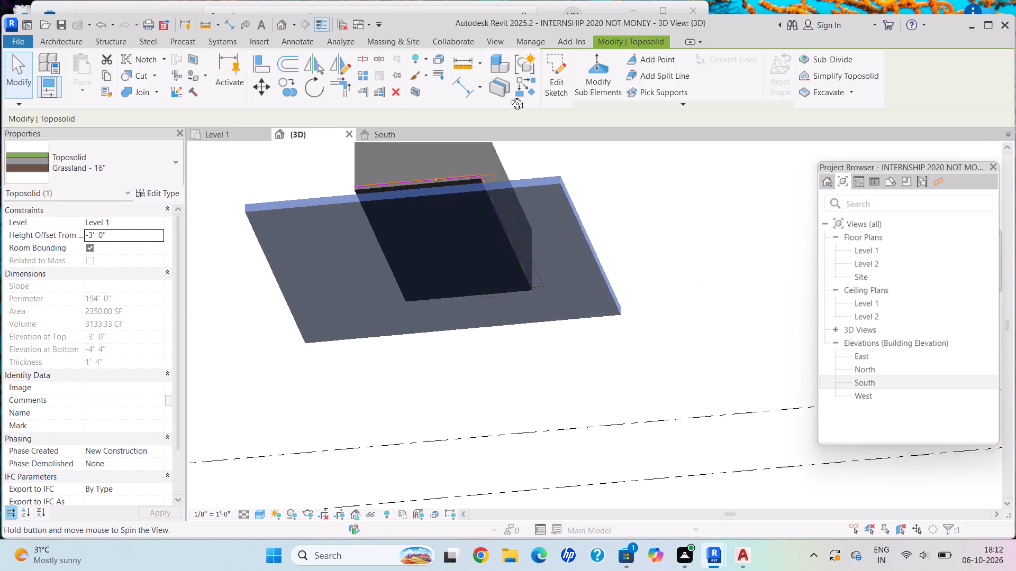
pyautogui.keyDown('shift'); pyautogui.moveTo(509, 96); pyautogui.dragTo(520, 218, button='middle'); pyautogui.keyUp('shift')
pyautogui.scroll(5, 409, 244)
pyautogui.scroll(1, 461, 235)
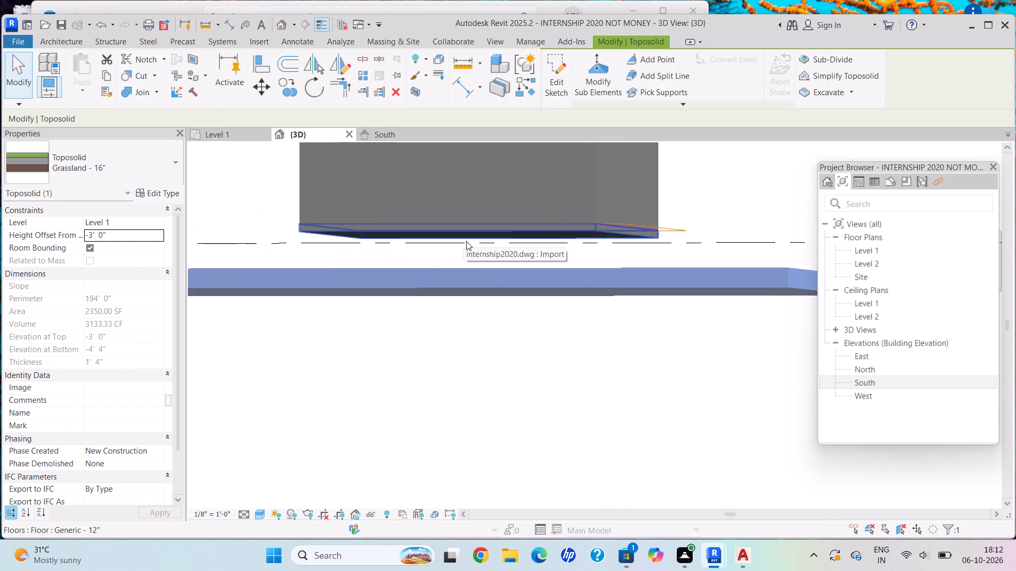
pyautogui.scroll(3, 476, 242)
pyautogui.keyDown('shift'); pyautogui.moveTo(475, 240); pyautogui.dragTo(482, 255, button='middle'); pyautogui.keyUp('shift')
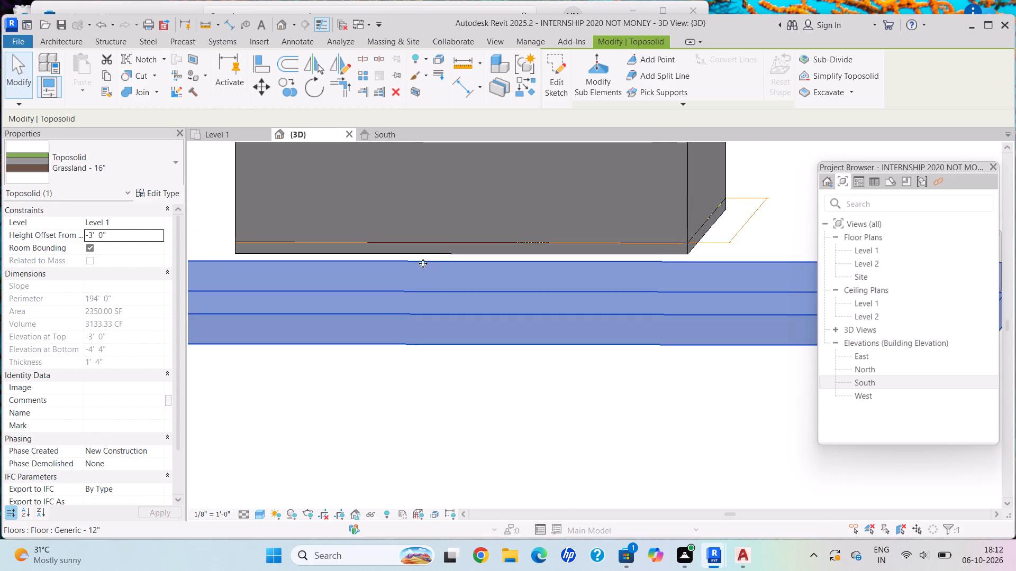
pyautogui.scroll(-6, 420, 280)
pyautogui.scroll(1, 426, 305)
pyautogui.keyDown('shift'); pyautogui.moveTo(417, 285); pyautogui.dragTo(427, 314, button='middle'); pyautogui.keyUp('shift')
pyautogui.scroll(3, 406, 298)
# Select the Generic - 12" floor and inspect its edges and underside against the toposolid.
pyautogui.click(338, 290)
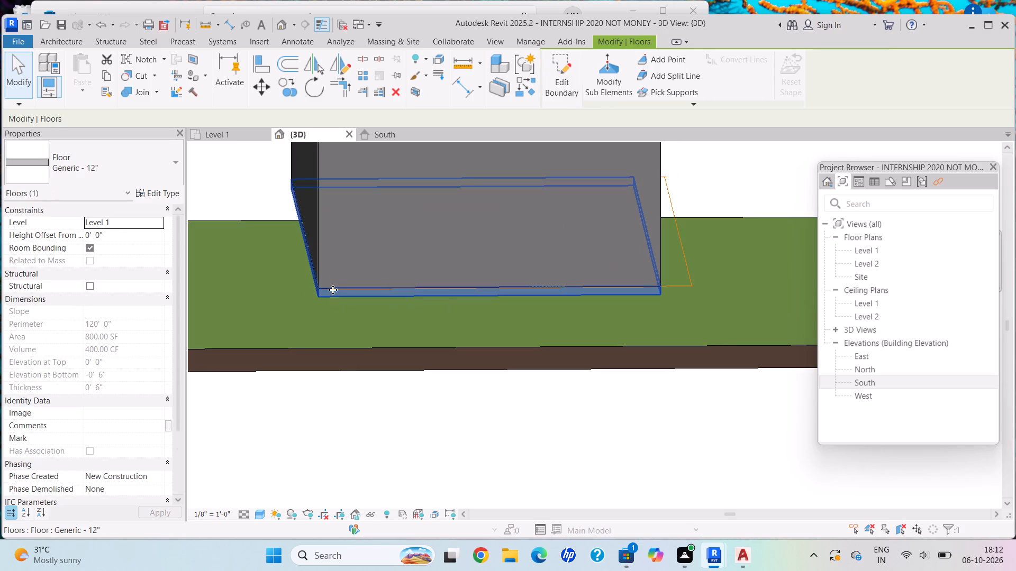
pyautogui.scroll(4, 313, 289)
pyautogui.scroll(-1, 315, 273)
pyautogui.scroll(4, 404, 298)
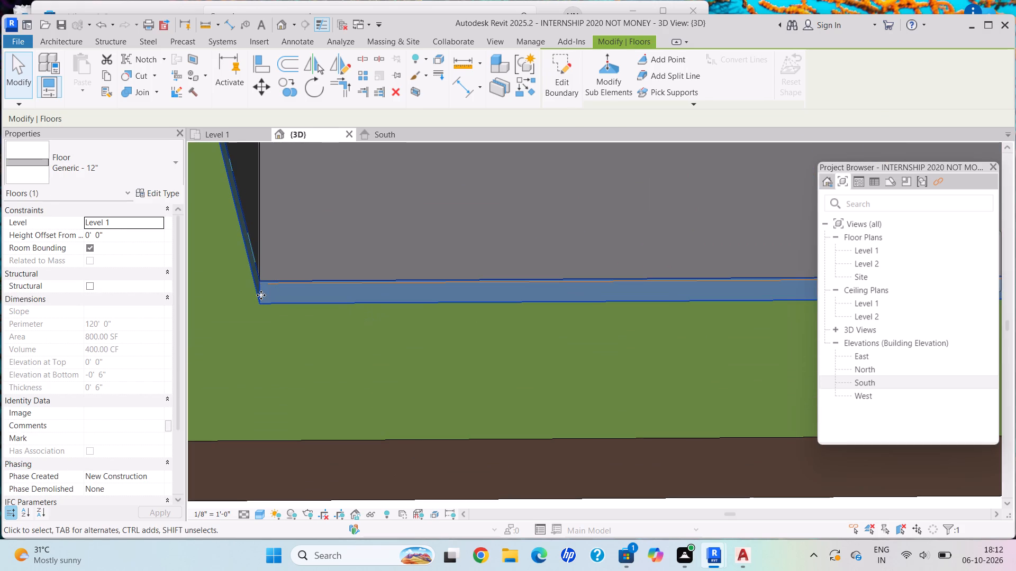
pyautogui.click(261, 295)
pyautogui.press('Escape')
pyautogui.click(267, 300)
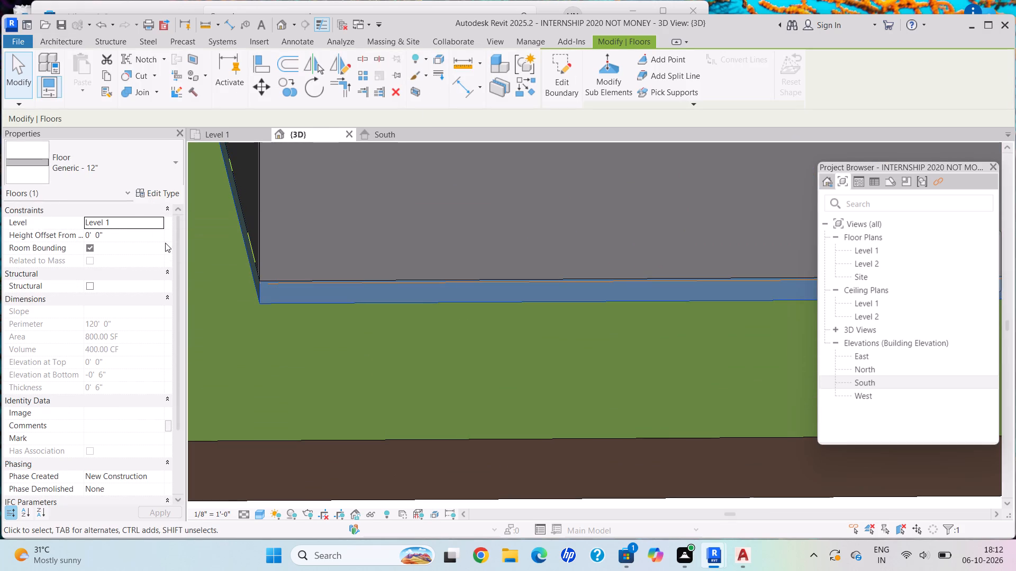
pyautogui.scroll(-8, 313, 328)
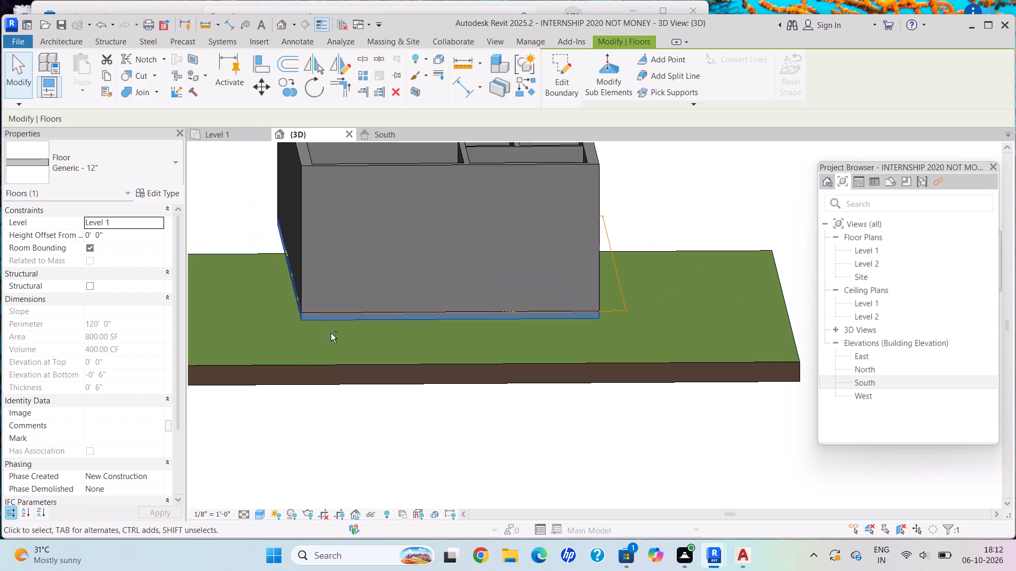
pyautogui.keyDown('shift'); pyautogui.scroll(1, 325, 327); pyautogui.keyUp('shift')
pyautogui.keyDown('shift'); pyautogui.moveTo(320, 315); pyautogui.dragTo(319, 269, button='middle'); pyautogui.keyUp('shift')
pyautogui.scroll(1, 320, 263)
pyautogui.scroll(-1, 320, 263)
pyautogui.scroll(3, 322, 263)
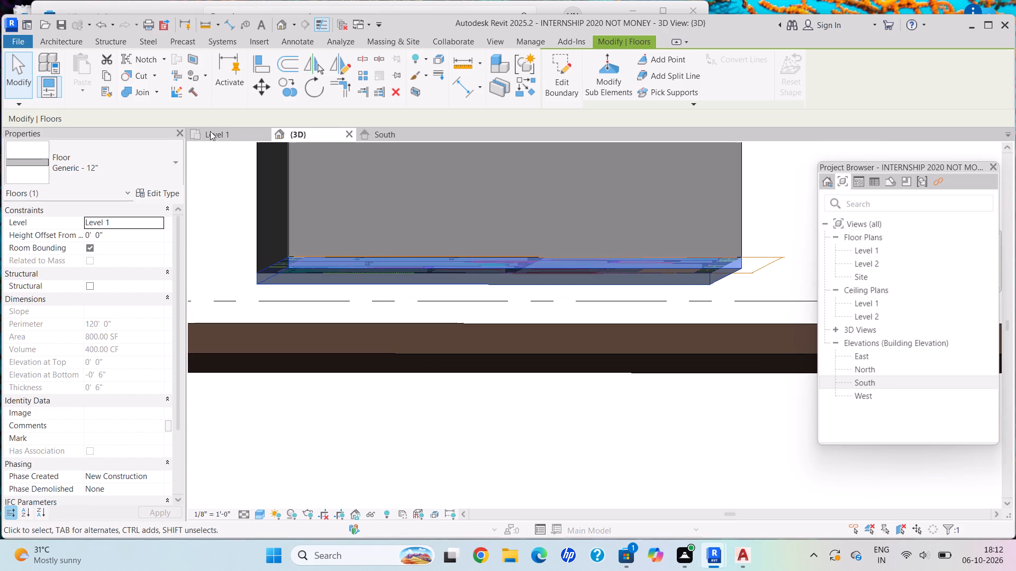
# Align the underside of the Generic - 12" floor with the top surface of the Grassland - 16" toposolid.
pyautogui.click(260, 67)
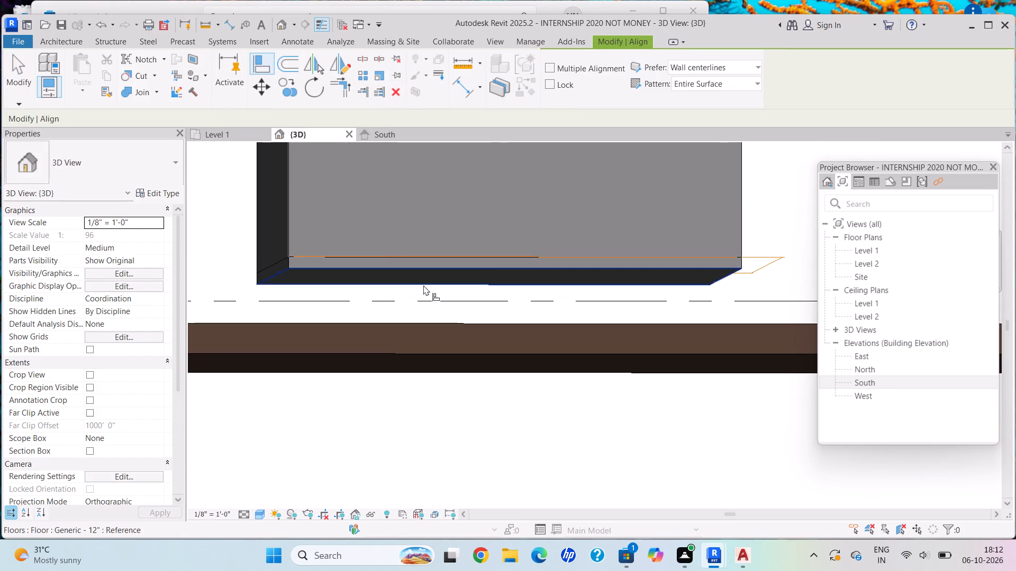
pyautogui.keyDown('shift'); pyautogui.moveTo(430, 288); pyautogui.dragTo(422, 338, button='middle'); pyautogui.keyUp('shift')
pyautogui.keyDown('shift'); pyautogui.moveTo(420, 338); pyautogui.dragTo(453, 314, button='middle'); pyautogui.keyUp('shift')
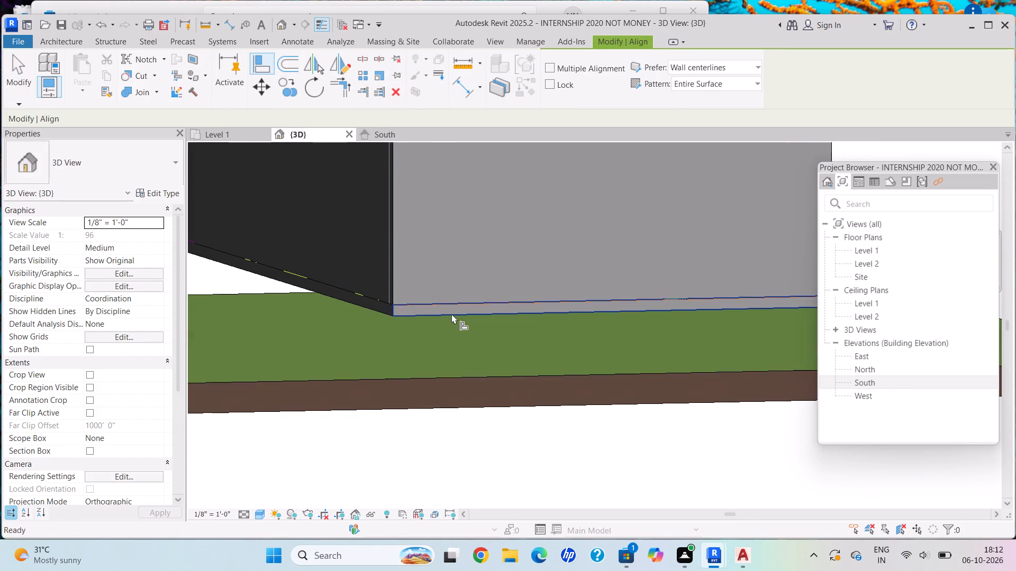
pyautogui.click(389, 377)
pyautogui.click(389, 315)
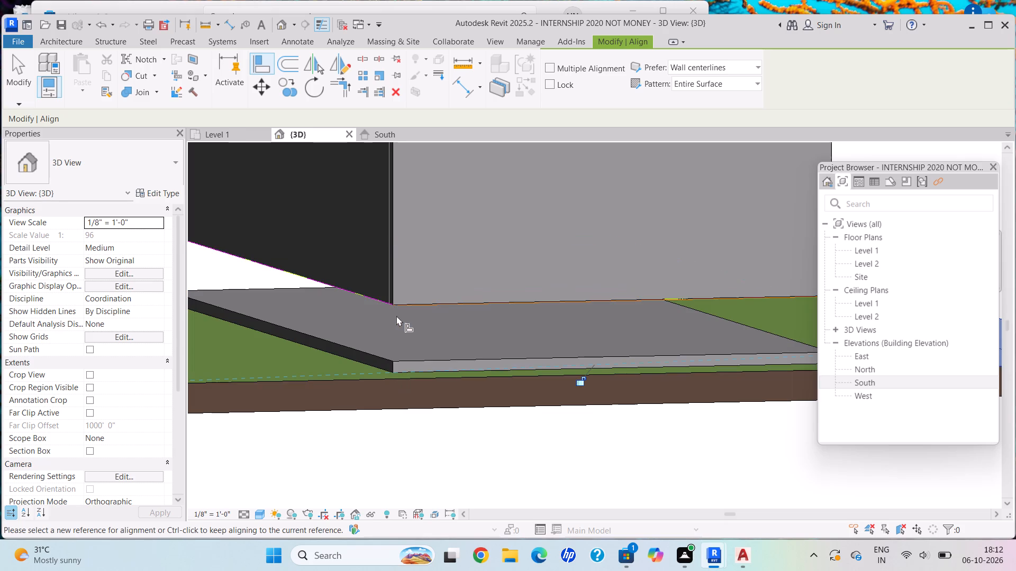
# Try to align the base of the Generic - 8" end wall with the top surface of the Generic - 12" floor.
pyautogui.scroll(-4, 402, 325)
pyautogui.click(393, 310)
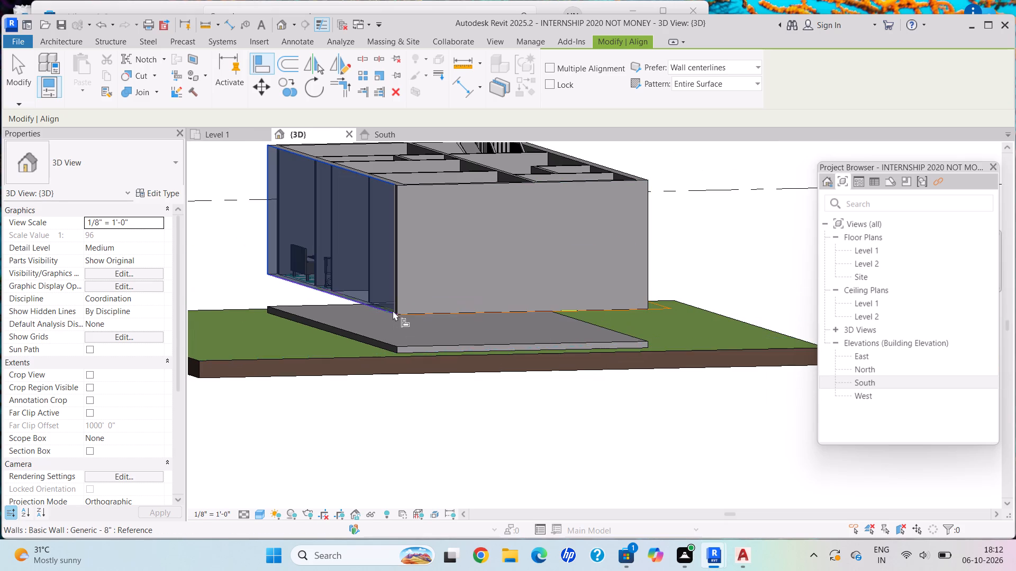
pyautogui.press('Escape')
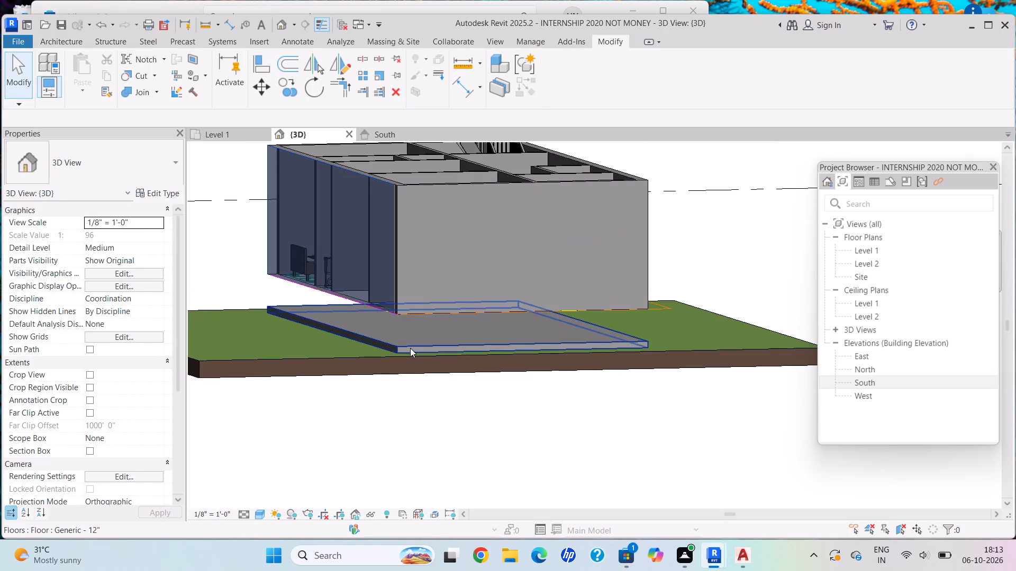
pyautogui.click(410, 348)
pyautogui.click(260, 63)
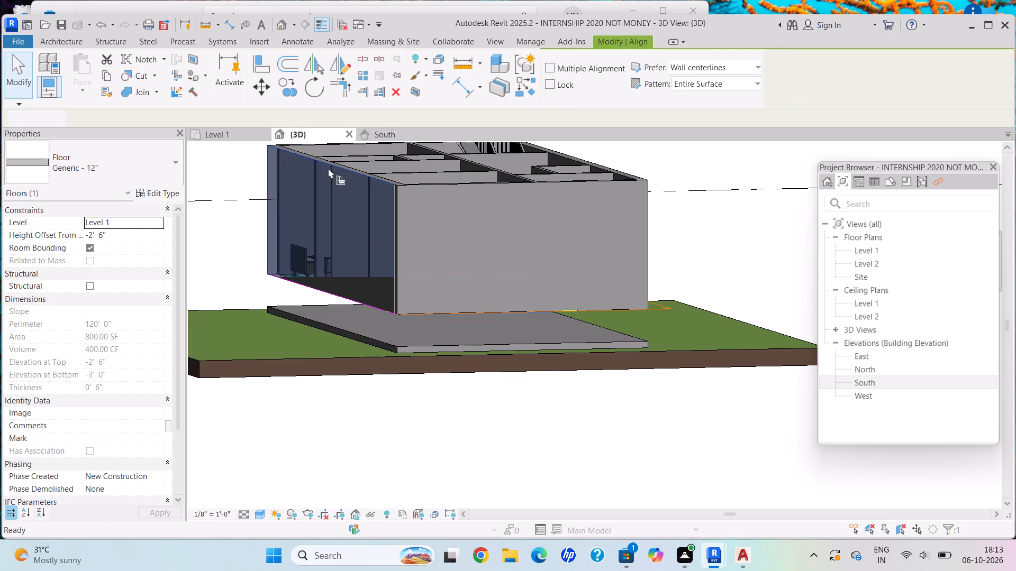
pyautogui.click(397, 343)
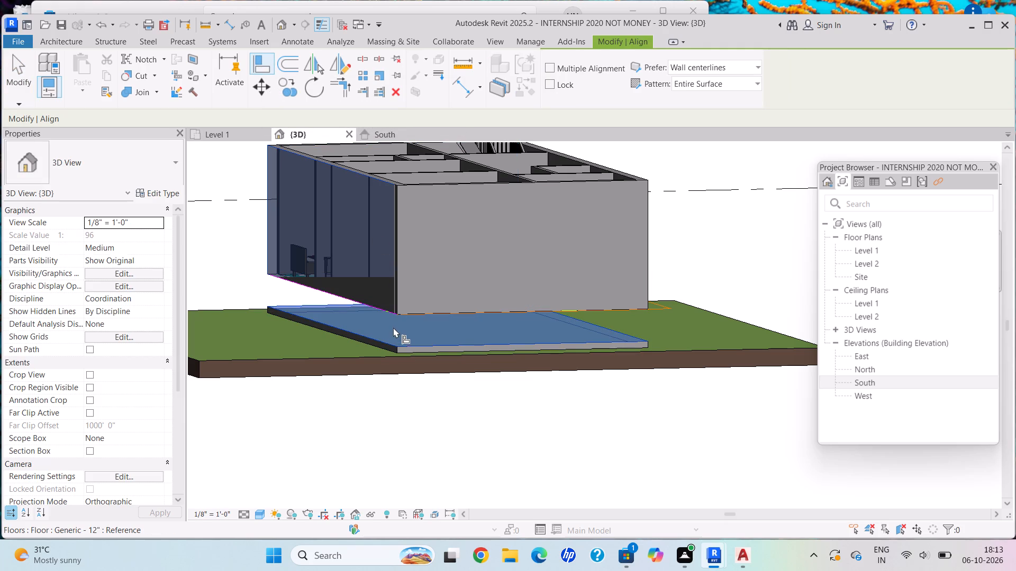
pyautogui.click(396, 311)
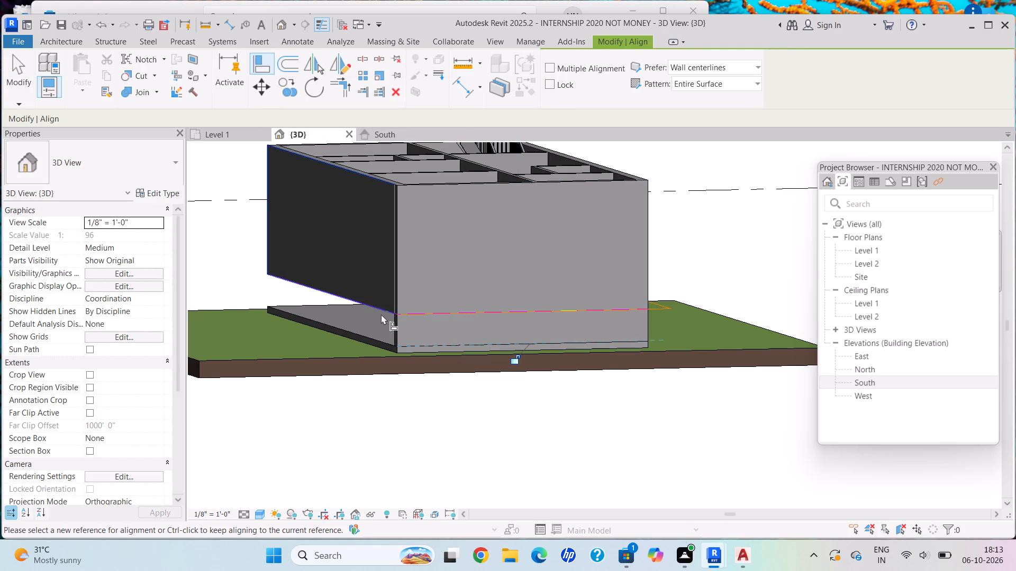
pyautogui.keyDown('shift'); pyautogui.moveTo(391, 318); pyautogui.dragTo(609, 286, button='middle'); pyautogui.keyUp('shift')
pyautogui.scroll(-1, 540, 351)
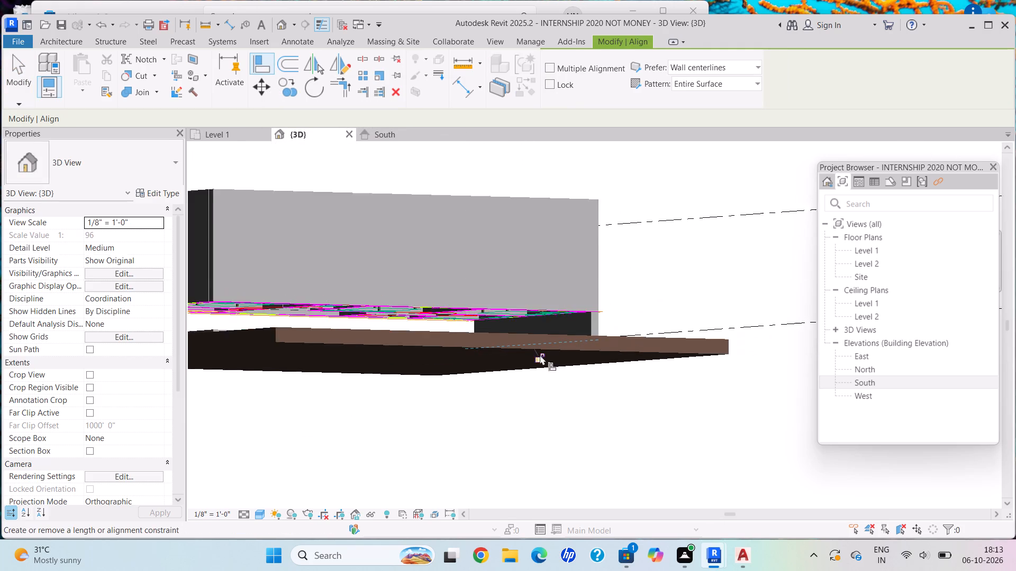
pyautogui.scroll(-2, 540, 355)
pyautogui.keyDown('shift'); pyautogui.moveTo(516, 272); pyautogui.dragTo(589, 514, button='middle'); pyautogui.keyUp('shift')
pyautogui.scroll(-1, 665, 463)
# Undo the wall and floor alignments, the toposolid lowering and the earlier removal of the boundary walls.
pyautogui.hotkey('ctrl', 'z')
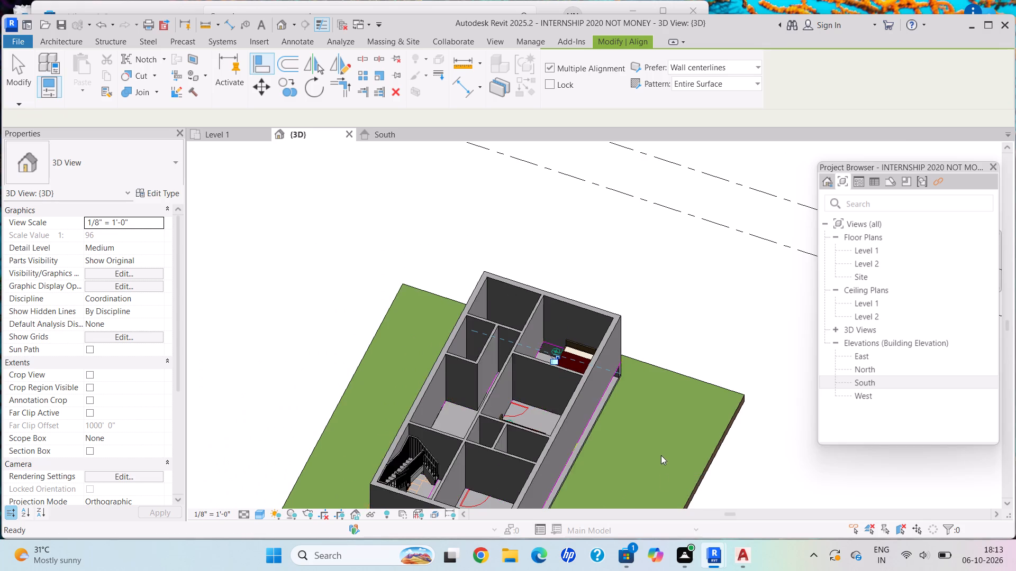
pyautogui.hotkey('ctrl', 'z')
pyautogui.hotkey('ctrl', 'z')
pyautogui.scroll(-2, 649, 440)
pyautogui.scroll(1, 649, 440)
pyautogui.scroll(-4, 649, 440)
pyautogui.hotkey('ctrl', 'z')
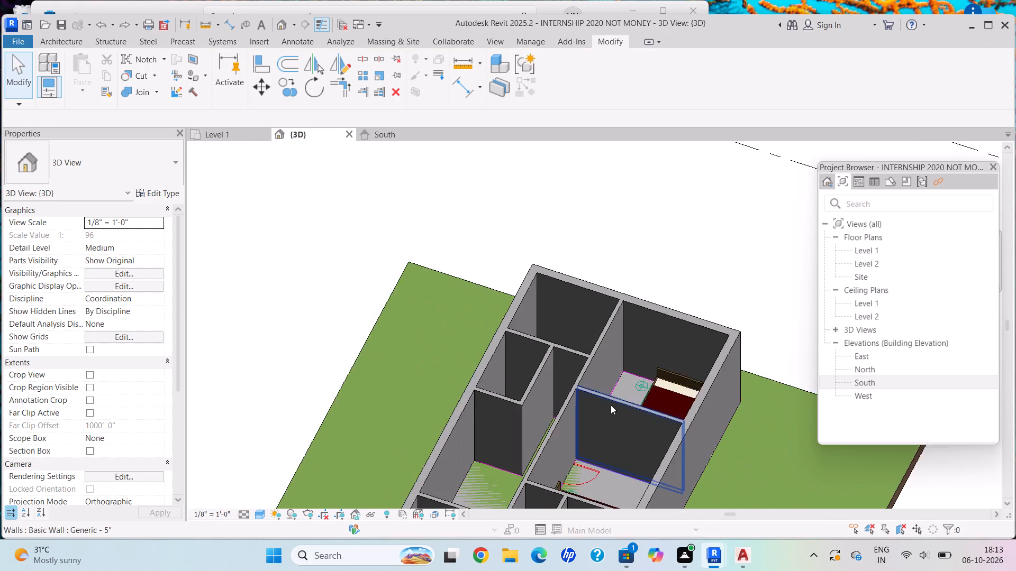
pyautogui.scroll(-2, 611, 405)
pyautogui.hotkey('ctrl', 'z')
pyautogui.hotkey('ctrl', 'z')
pyautogui.scroll(-3, 609, 406)
pyautogui.keyDown('shift'); pyautogui.moveTo(628, 407); pyautogui.dragTo(223, 245, button='middle'); pyautogui.keyUp('shift')
pyautogui.scroll(3, 524, 200)
pyautogui.keyDown('shift'); pyautogui.moveTo(541, 206); pyautogui.dragTo(645, 165, button='middle'); pyautogui.keyUp('shift')
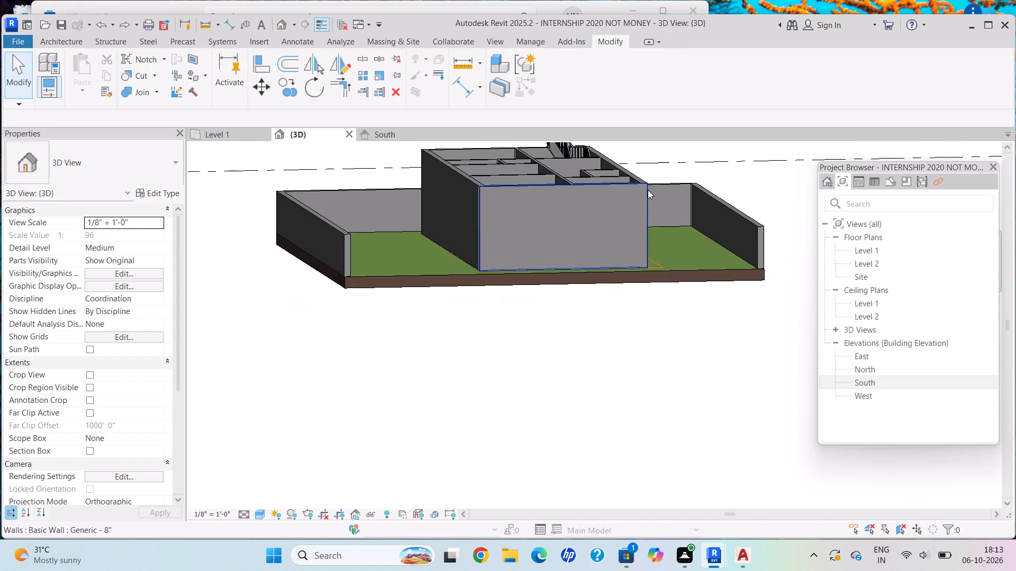
# Delete the three 5' high Generic - 8" boundary walls around the edges of the toposolid.
pyautogui.moveTo(640, 209); pyautogui.dragTo(549, 360, button='middle')
pyautogui.keyDown('shift'); pyautogui.moveTo(609, 400); pyautogui.dragTo(537, 402, button='middle'); pyautogui.keyUp('shift')
pyautogui.click(645, 391)
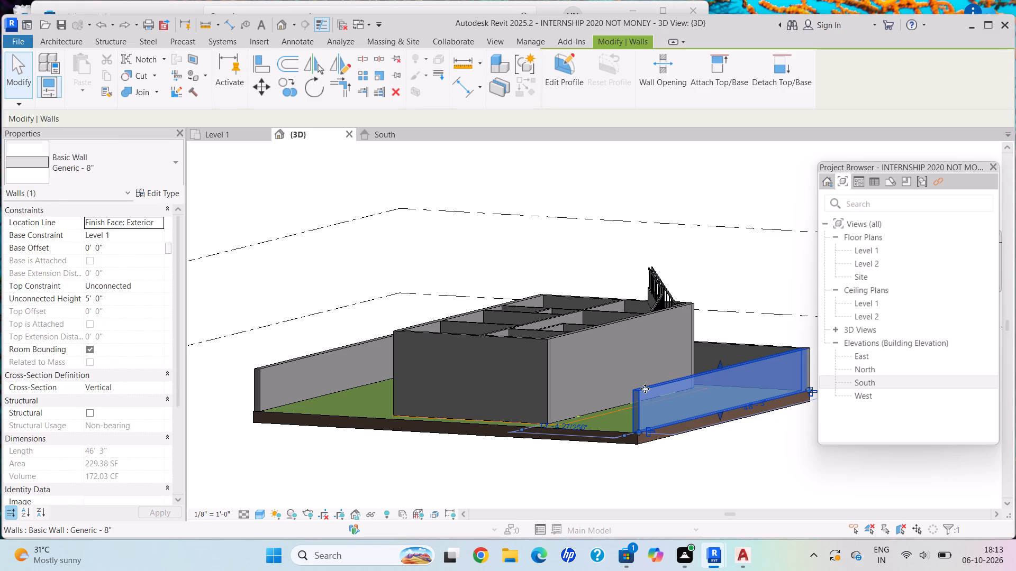
pyautogui.press('Delete')
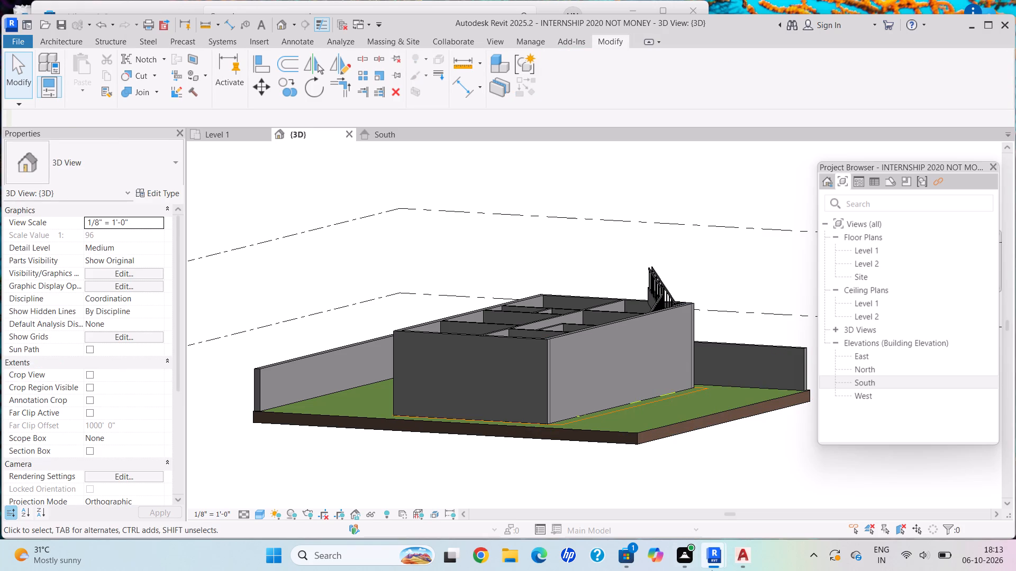
pyautogui.click(257, 368)
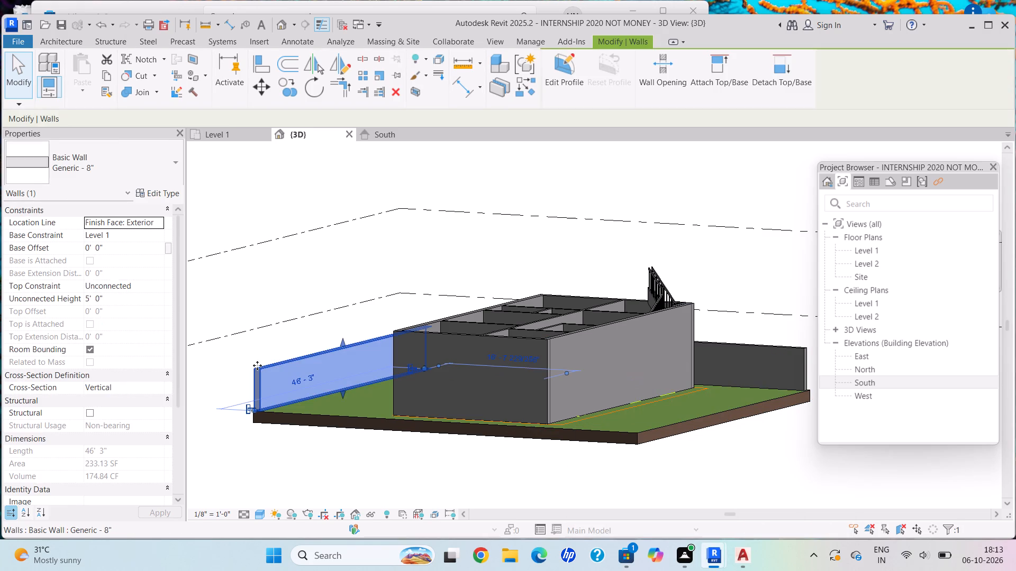
pyautogui.press('Delete')
pyautogui.scroll(-2, 955, 208)
pyautogui.moveTo(742, 252); pyautogui.dragTo(661, 350, button='middle')
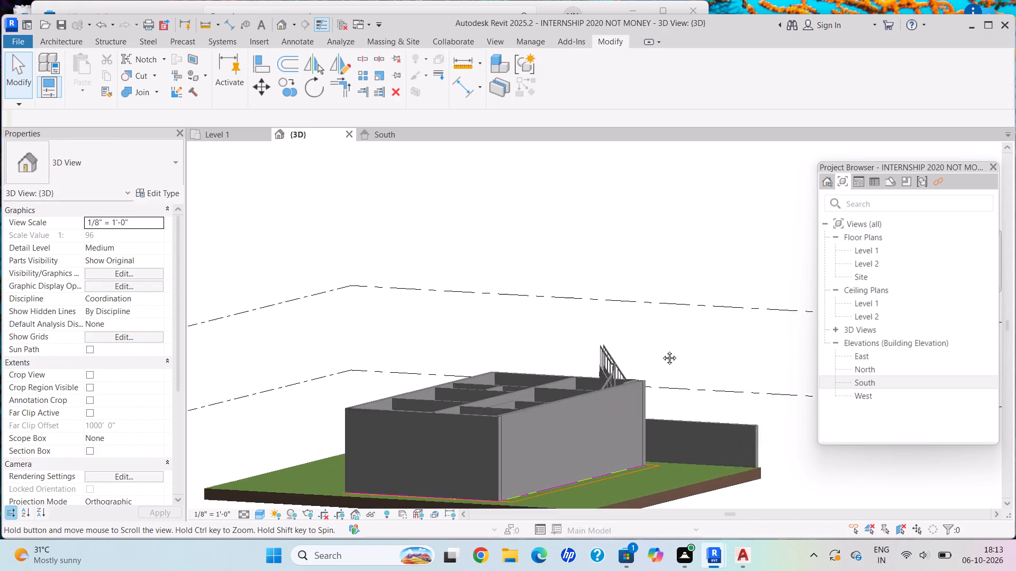
pyautogui.moveTo(661, 350); pyautogui.dragTo(628, 359, button='middle')
pyautogui.click(679, 466)
pyautogui.click(691, 456)
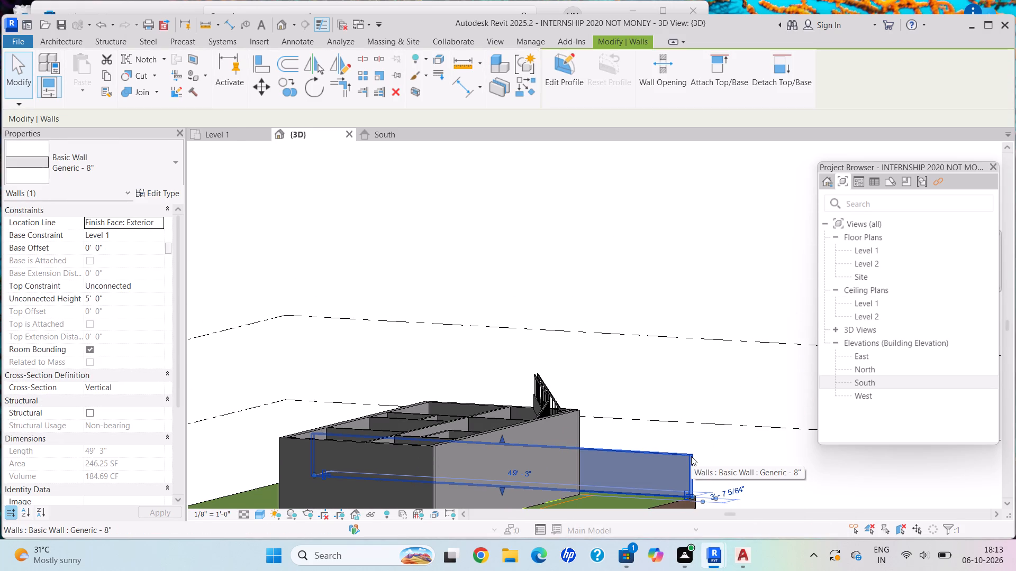
pyautogui.press('Delete')
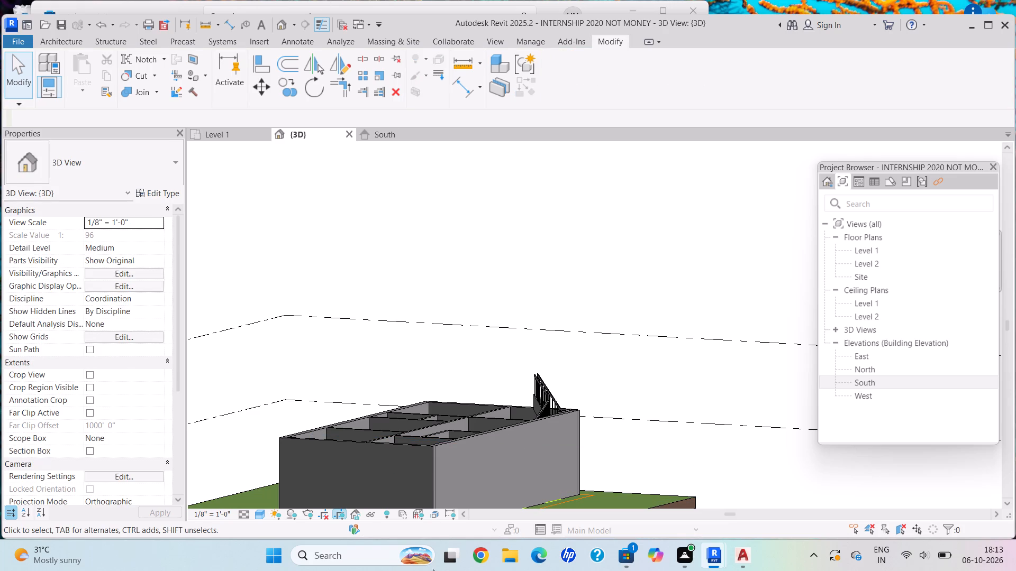
# Examine the rooms and stair from above and select the internship2020.dwg import to inspect it against the floor.
pyautogui.scroll(-2, 383, 431)
pyautogui.moveTo(422, 413); pyautogui.dragTo(446, 361, button='middle')
pyautogui.keyDown('shift'); pyautogui.moveTo(444, 362); pyautogui.dragTo(573, 570, button='middle'); pyautogui.keyUp('shift')
pyautogui.scroll(4, 413, 433)
pyautogui.keyDown('shift'); pyautogui.moveTo(443, 418); pyautogui.dragTo(382, 516, button='middle'); pyautogui.keyUp('shift')
pyautogui.scroll(-3, 426, 386)
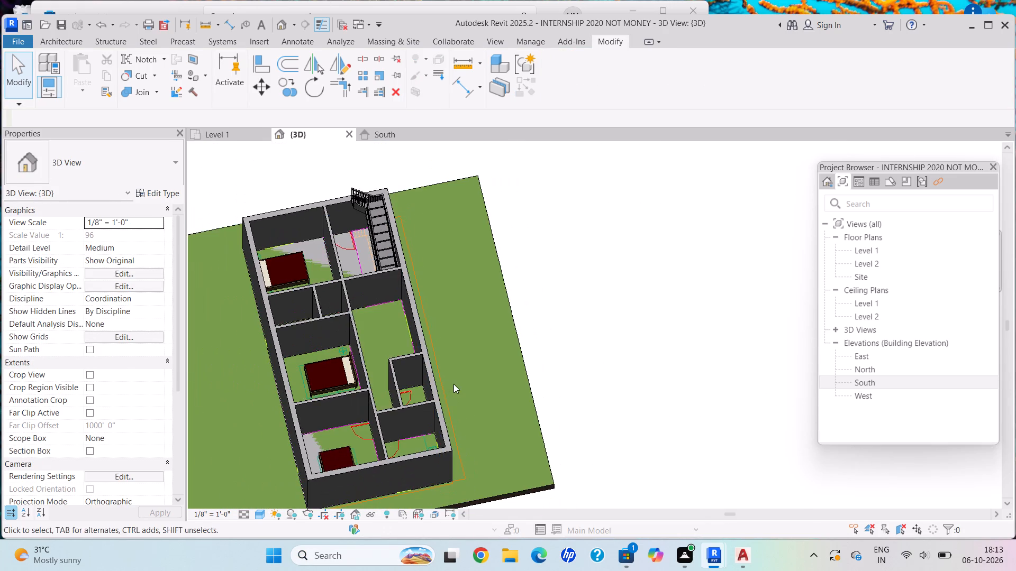
pyautogui.keyDown('shift'); pyautogui.moveTo(453, 384); pyautogui.dragTo(463, 429, button='middle'); pyautogui.keyUp('shift')
pyautogui.scroll(6, 328, 244)
pyautogui.scroll(-1, 324, 220)
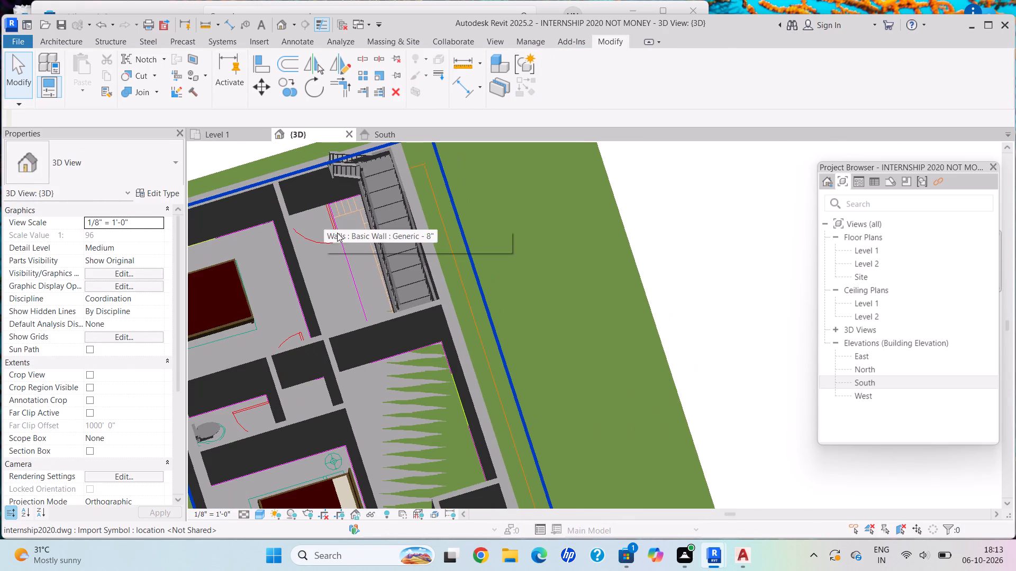
pyautogui.click(337, 233)
pyautogui.doubleClick(435, 444)
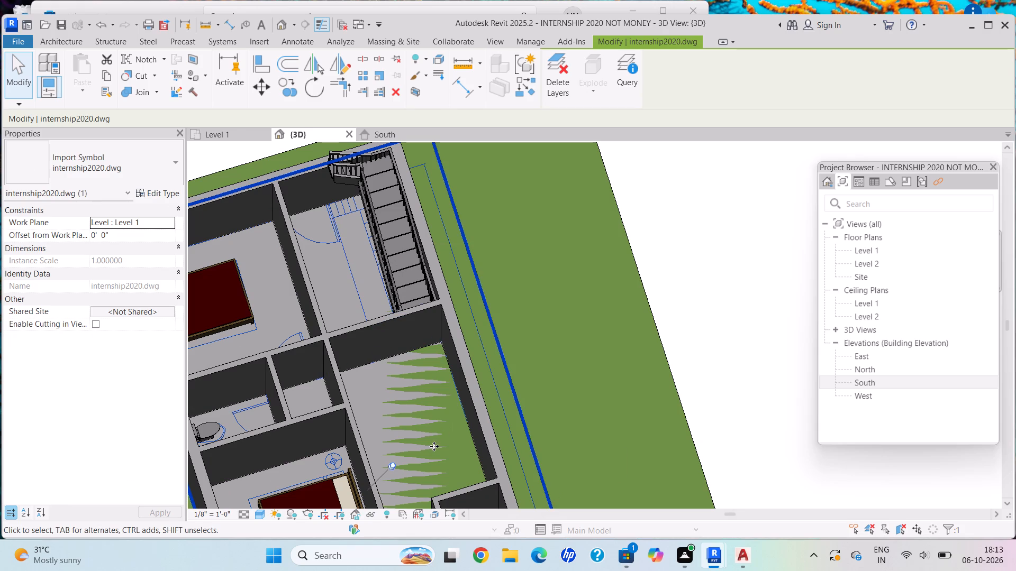
# Inspect the base corner of the exterior wall against the toposolid and the imported drawing lines.
pyautogui.scroll(-2, 498, 434)
pyautogui.keyDown('shift'); pyautogui.moveTo(494, 431); pyautogui.dragTo(355, 138, button='middle'); pyautogui.keyUp('shift')
pyautogui.scroll(7, 633, 434)
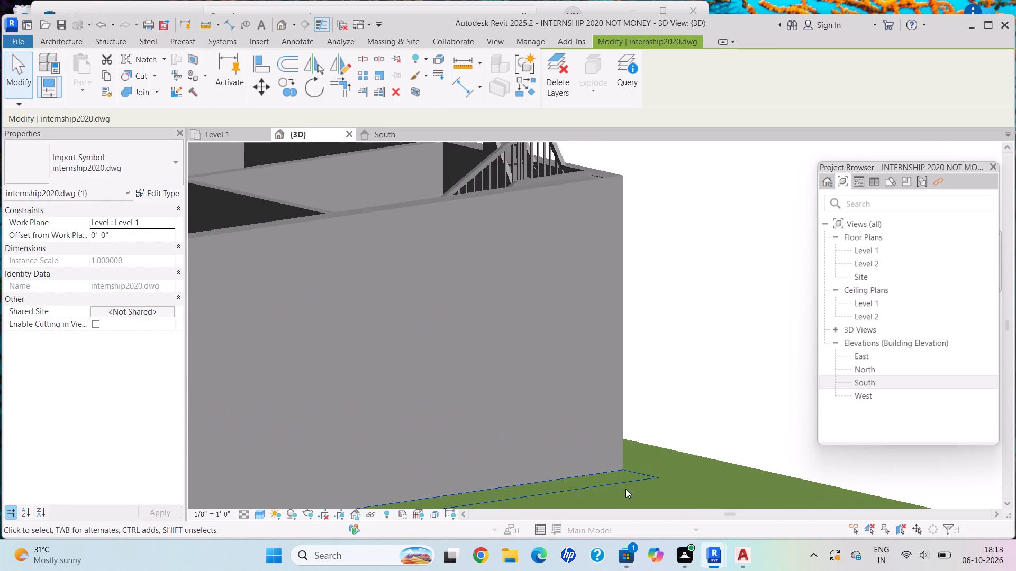
pyautogui.scroll(4, 625, 489)
pyautogui.scroll(-1, 615, 470)
pyautogui.scroll(1, 614, 470)
pyautogui.scroll(-1, 614, 470)
pyautogui.scroll(7, 612, 470)
pyautogui.scroll(7, 659, 470)
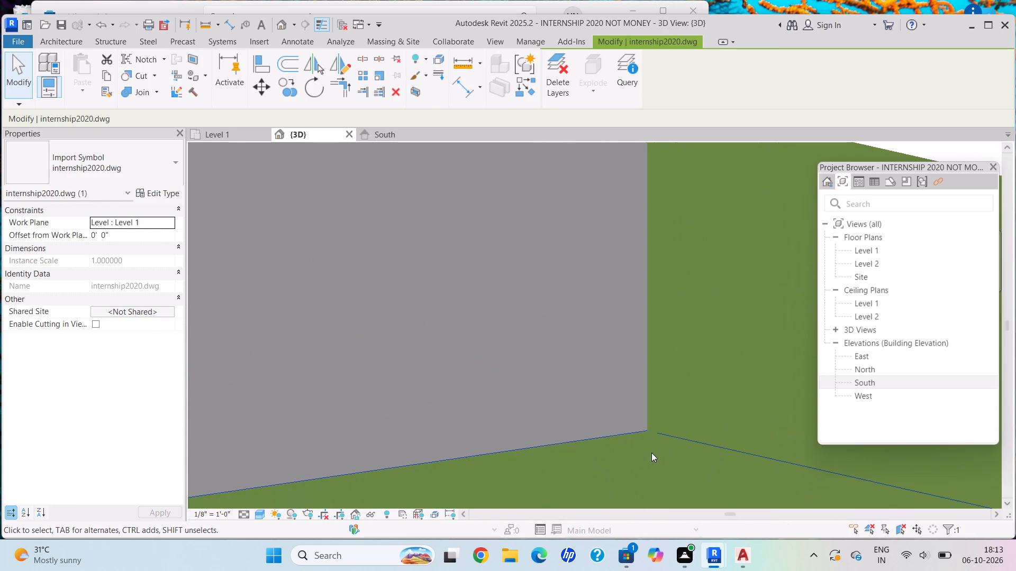
pyautogui.scroll(2, 637, 439)
pyautogui.scroll(-1, 637, 439)
pyautogui.scroll(5, 637, 439)
pyautogui.scroll(-1, 629, 435)
pyautogui.scroll(1, 629, 434)
pyautogui.click(629, 432)
pyautogui.doubleClick(625, 428)
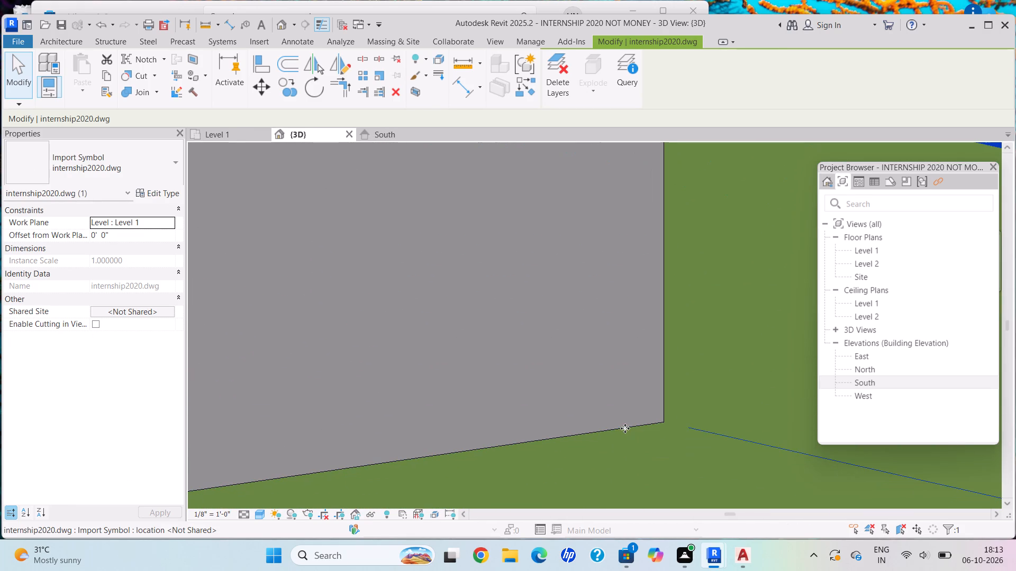
pyautogui.scroll(-4, 625, 428)
pyautogui.press('Escape')
# Examine how the house sits on the toposolid around the wall corner, from below and from the side.
pyautogui.scroll(-2, 512, 427)
pyautogui.scroll(1, 512, 430)
pyautogui.scroll(-1, 512, 430)
pyautogui.scroll(1, 512, 430)
pyautogui.scroll(-5, 512, 415)
pyautogui.scroll(1, 480, 257)
pyautogui.scroll(-4, 482, 260)
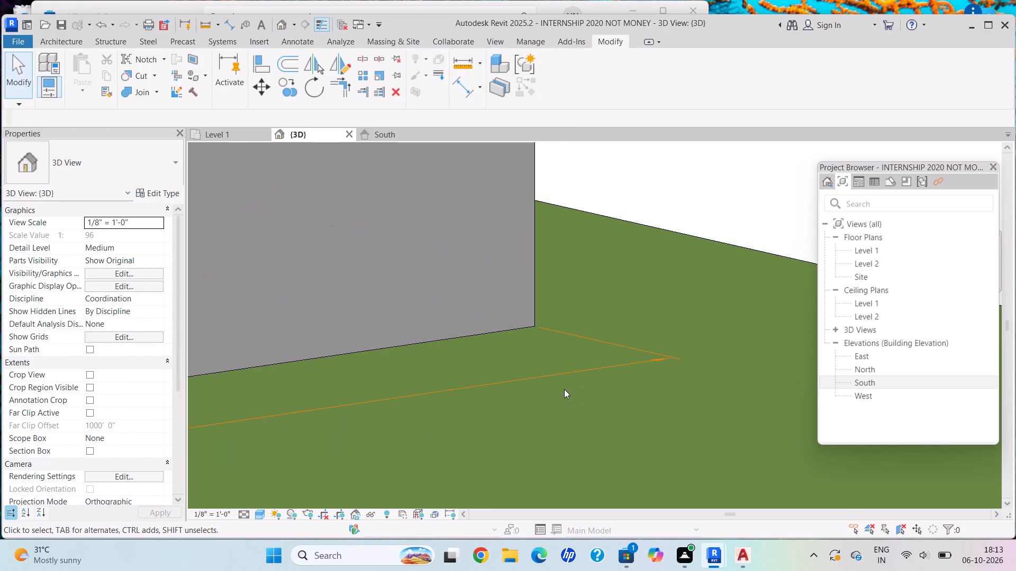
pyautogui.scroll(-1, 461, 350)
pyautogui.scroll(1, 461, 350)
pyautogui.scroll(-5, 461, 350)
pyautogui.scroll(1, 451, 350)
pyautogui.scroll(-1, 451, 350)
pyautogui.scroll(1, 451, 350)
pyautogui.scroll(-10, 451, 350)
pyautogui.scroll(1, 451, 344)
pyautogui.scroll(-3, 451, 344)
pyautogui.keyDown('shift'); pyautogui.moveTo(471, 349); pyautogui.dragTo(673, 296, button='middle'); pyautogui.keyUp('shift')
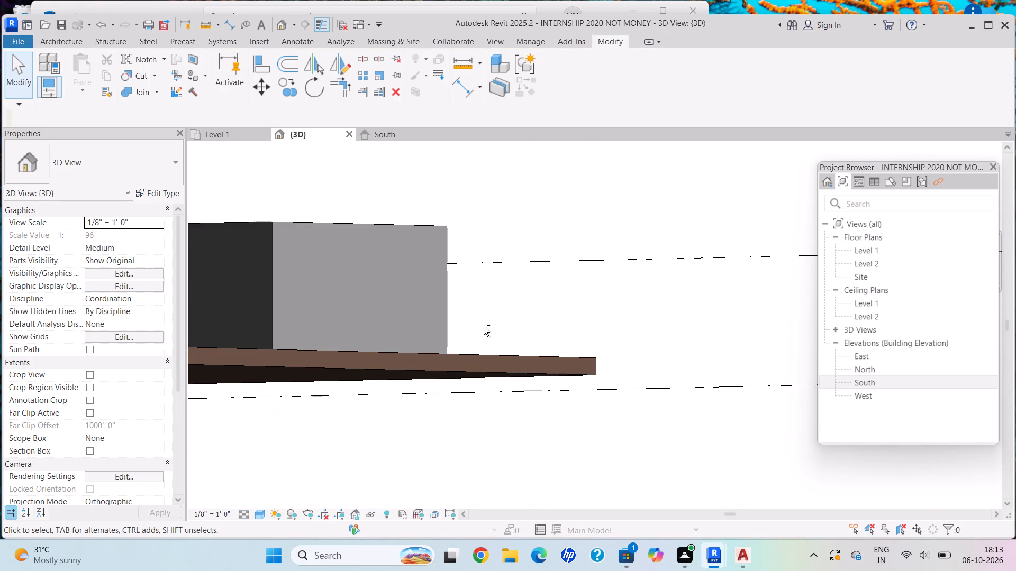
pyautogui.keyDown('shift'); pyautogui.moveTo(483, 342); pyautogui.dragTo(461, 388, button='middle'); pyautogui.keyUp('shift')
pyautogui.scroll(1, 326, 403)
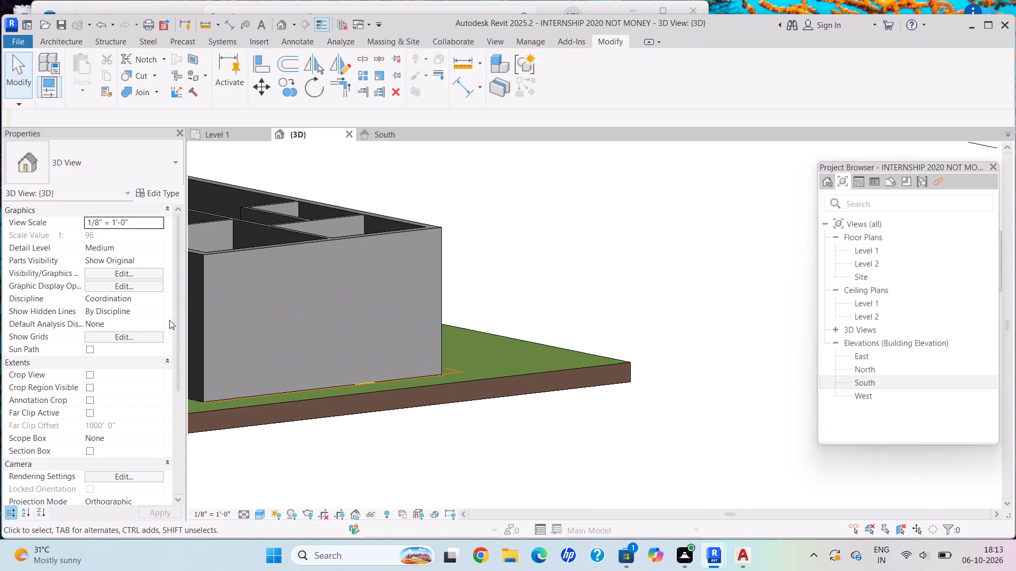
pyautogui.scroll(2, 152, 245)
pyautogui.scroll(-1, 147, 252)
pyautogui.scroll(3, 146, 253)
pyautogui.scroll(-1, 127, 270)
pyautogui.scroll(3, 127, 270)
# Select the Grassland - 16" toposolid and review the contour display settings in its type properties.
pyautogui.click(288, 400)
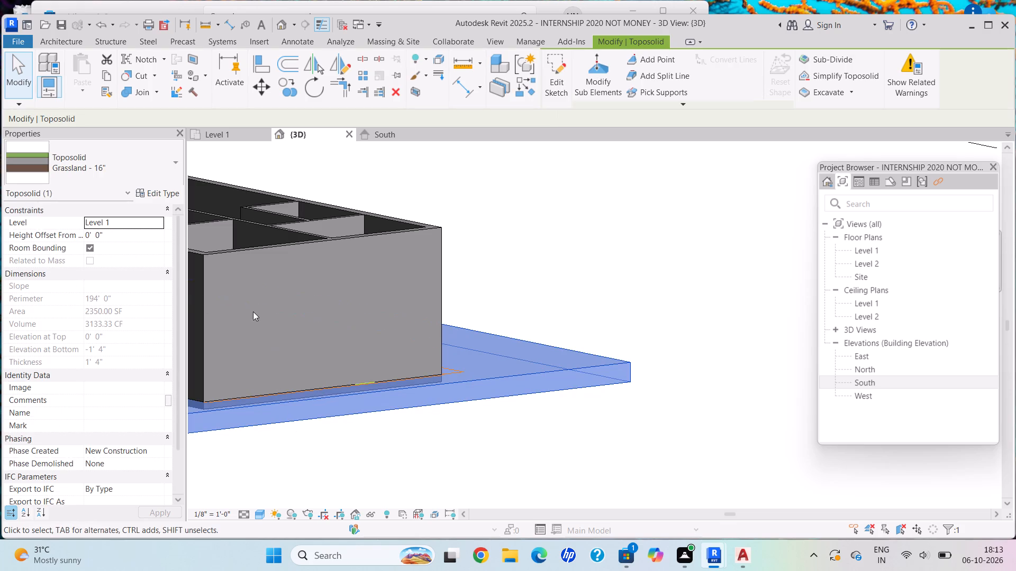
pyautogui.scroll(4, 124, 265)
pyautogui.click(115, 236)
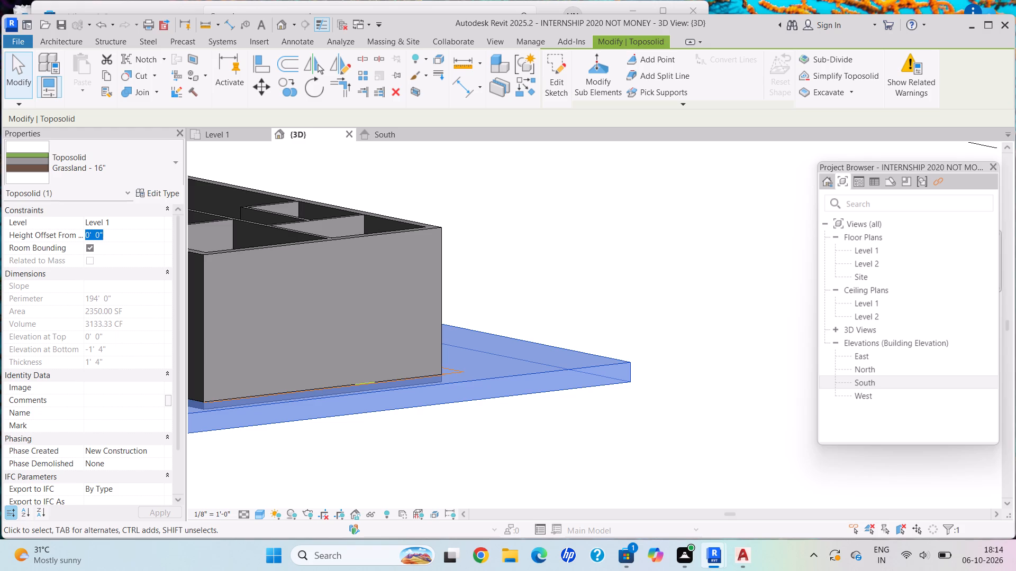
pyautogui.click(159, 187)
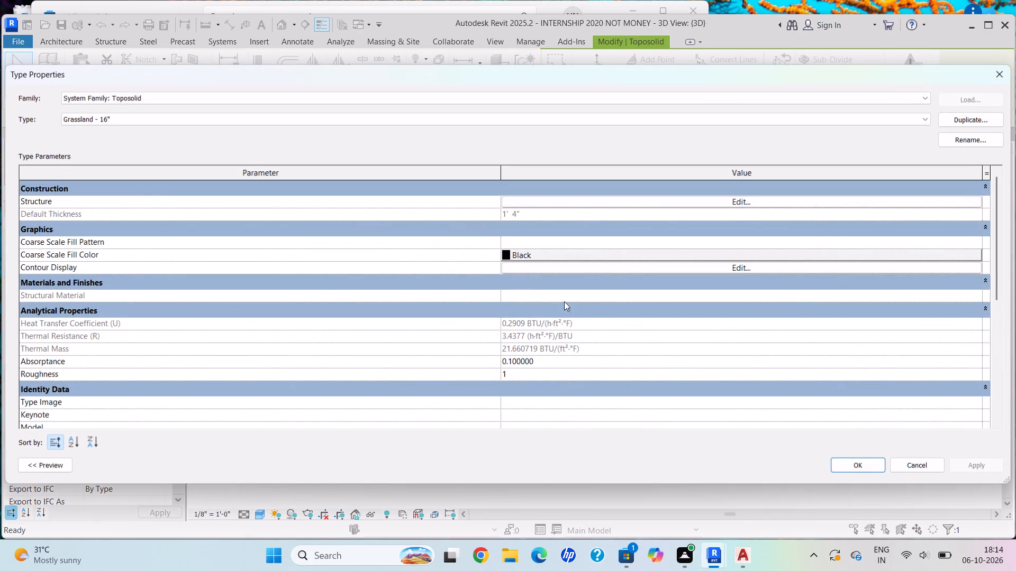
pyautogui.click(743, 269)
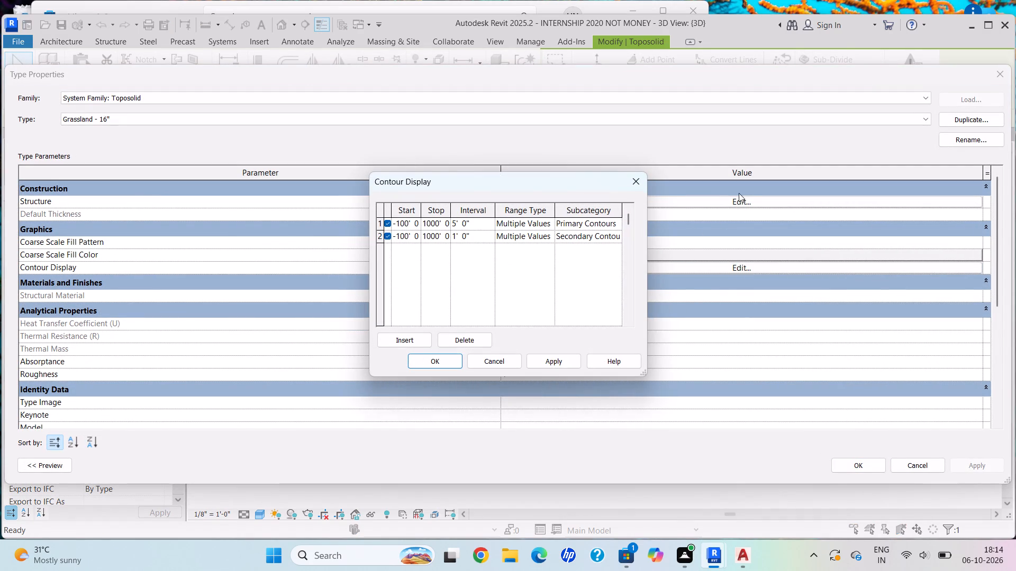
pyautogui.click(740, 192)
pyautogui.click(633, 171)
pyautogui.click(637, 182)
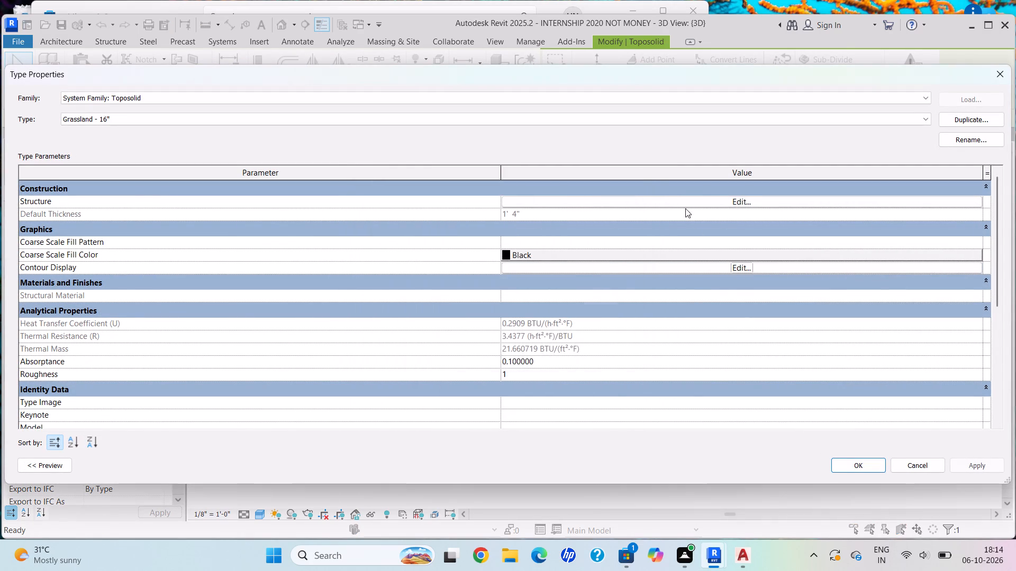
# Set the Grass finish layer's thickness to 2" in the Grassland - 16" toposolid type's structure.
pyautogui.click(740, 198)
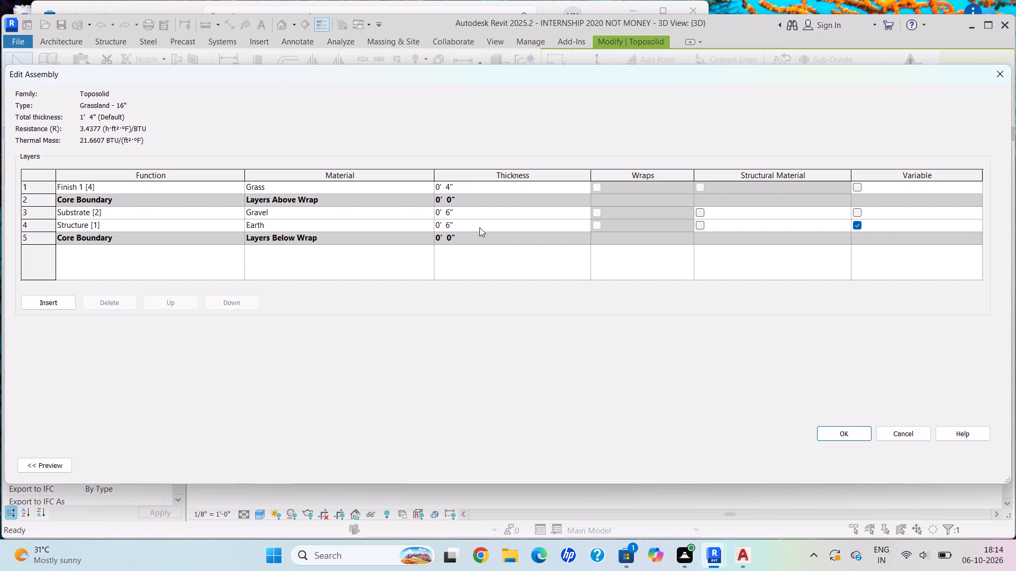
pyautogui.click(478, 187)
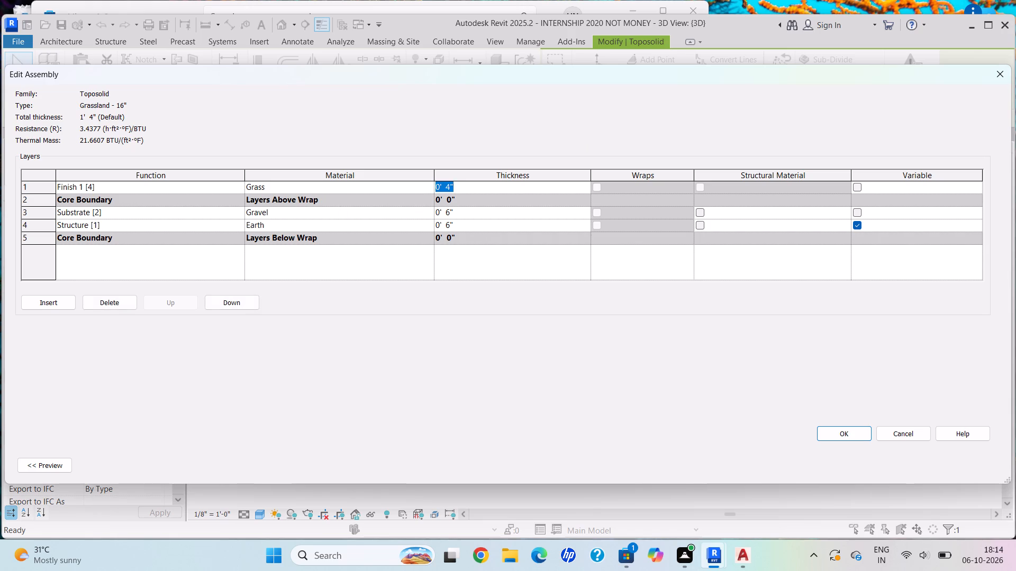
pyautogui.click(473, 187)
pyautogui.press('BackSpace')
pyautogui.press('BackSpace')
pyautogui.press('BackSpace')
pyautogui.press('BackSpace')
pyautogui.press('BackSpace')
pyautogui.press('BackSpace')
pyautogui.press('BackSpace')
pyautogui.press('BackSpace')
pyautogui.press('BackSpace')
pyautogui.press('BackSpace')
pyautogui.press('BackSpace')
pyautogui.press('BackSpace')
pyautogui.press('BackSpace')
pyautogui.press('BackSpace')
pyautogui.write('2"')
pyautogui.press('Return')
# Set the Gravel substrate layer's thickness to 2" in the toposolid type's structure.
pyautogui.click(469, 206)
pyautogui.click(463, 205)
pyautogui.click(467, 214)
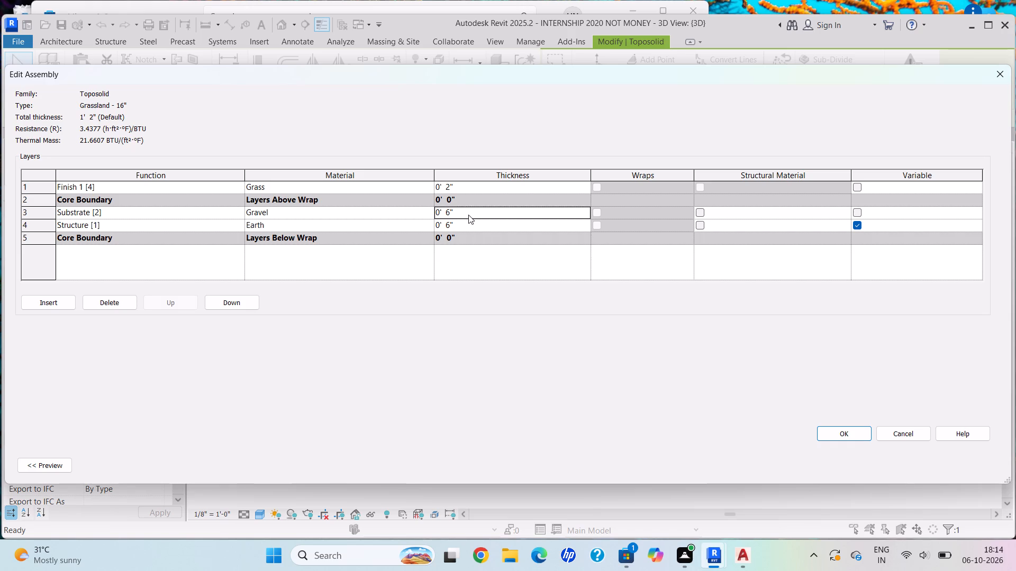
pyautogui.press('BackSpace')
pyautogui.write('2"')
pyautogui.press('Return')
# Set the Earth structure layer's thickness to 2" and apply the changes to the Grassland - 16" toposolid type.
pyautogui.click(478, 227)
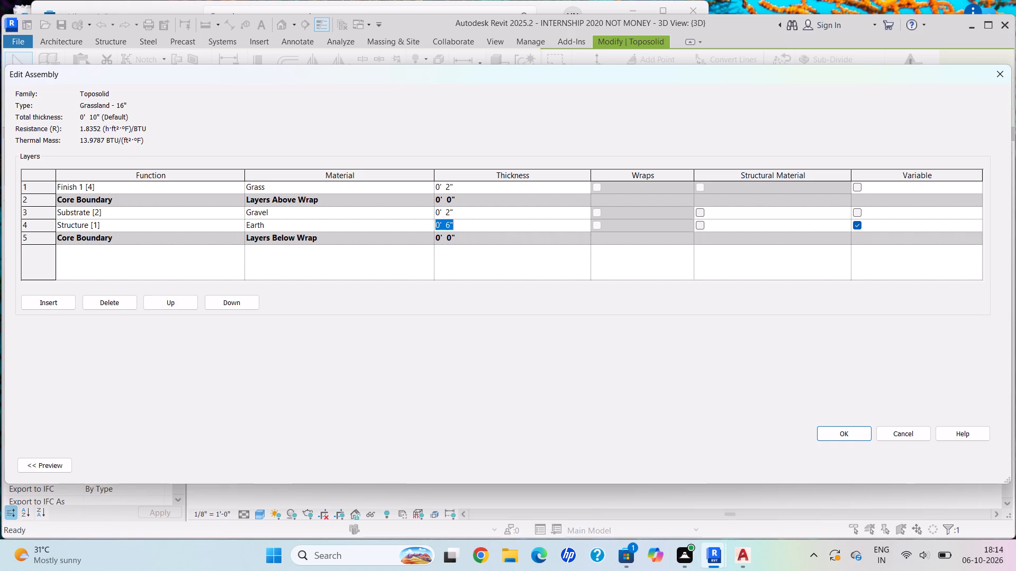
pyautogui.press('BackSpace')
pyautogui.write('2"')
pyautogui.press('Return')
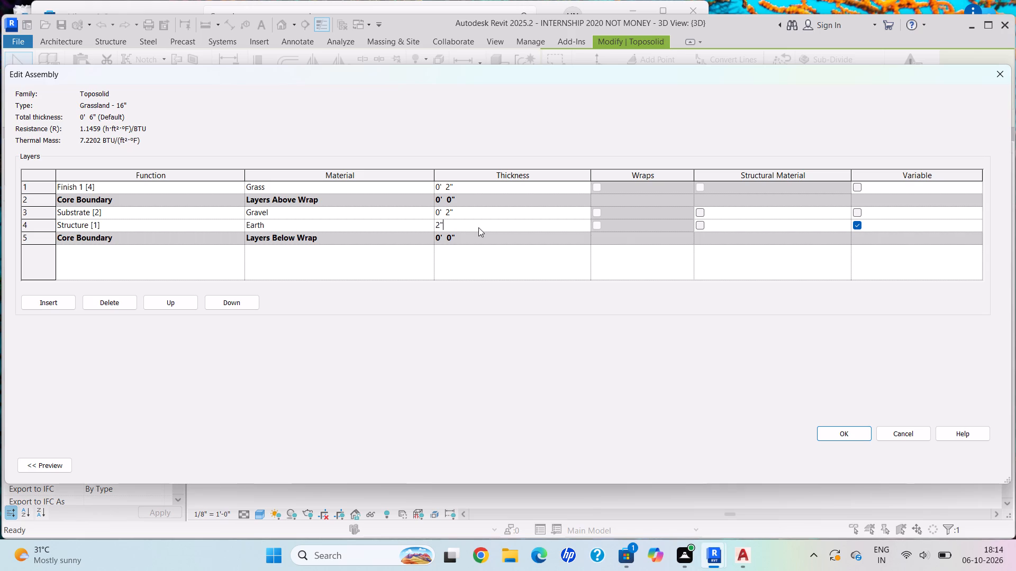
pyautogui.click(850, 437)
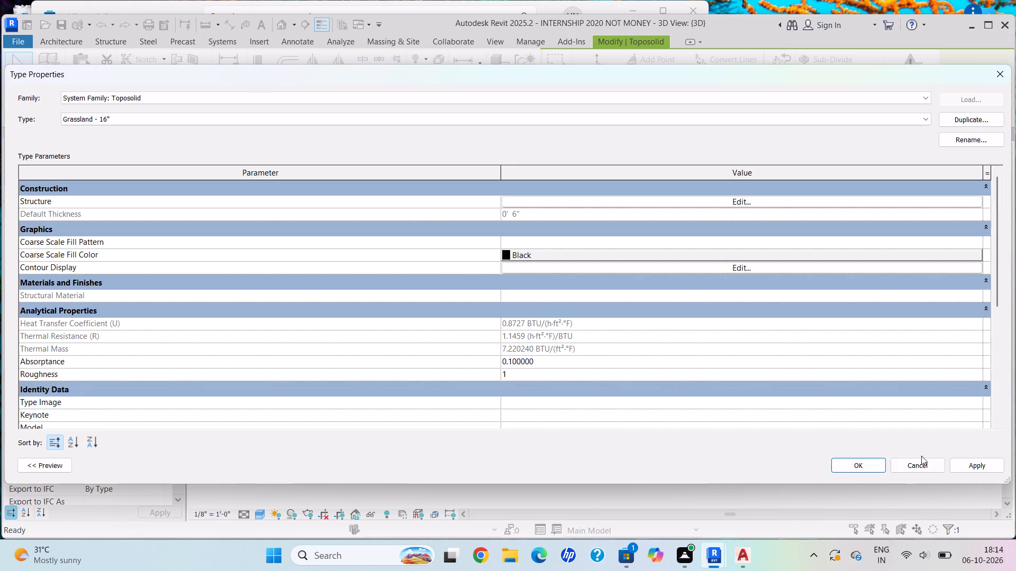
pyautogui.click(985, 472)
pyautogui.click(868, 473)
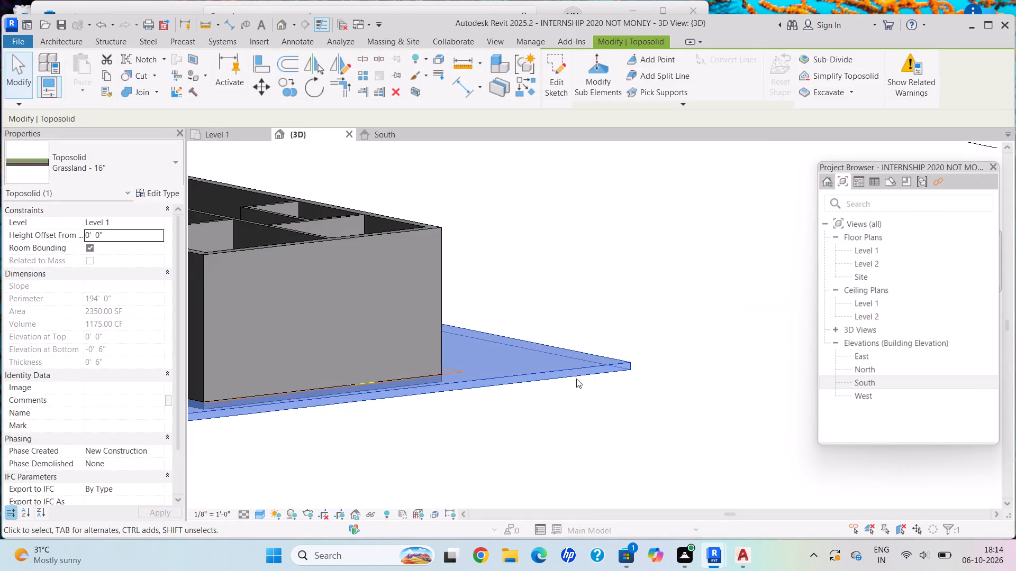
# Examine the thinned toposolid around the house and at the base corner of the exterior wall.
pyautogui.scroll(-1, 573, 377)
pyautogui.scroll(-5, 519, 384)
pyautogui.press('Escape')
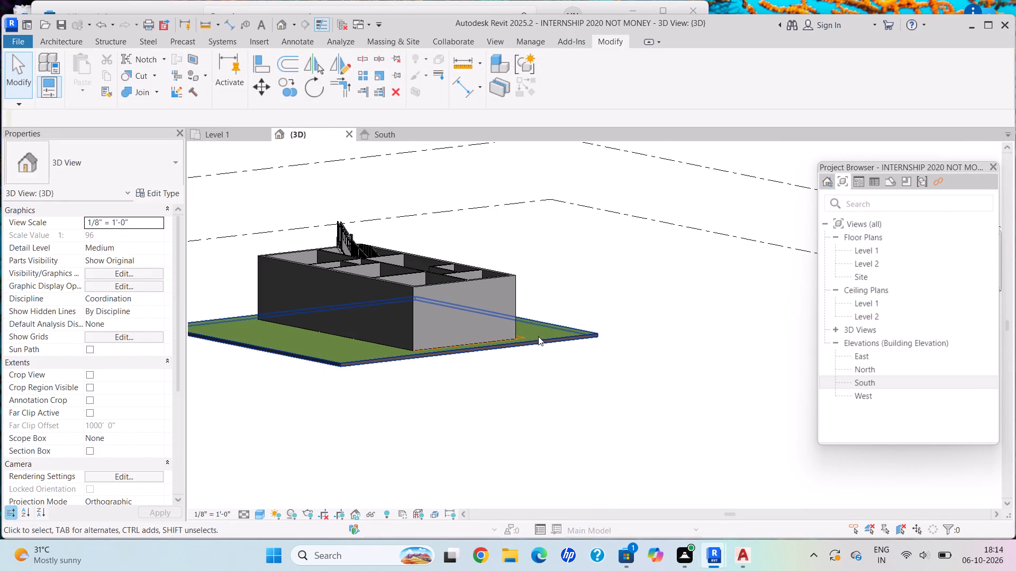
pyautogui.keyDown('shift'); pyautogui.moveTo(478, 326); pyautogui.dragTo(456, 569, button='middle'); pyautogui.keyUp('shift')
pyautogui.keyDown('shift'); pyautogui.moveTo(517, 410); pyautogui.dragTo(466, 373, button='middle'); pyautogui.keyUp('shift')
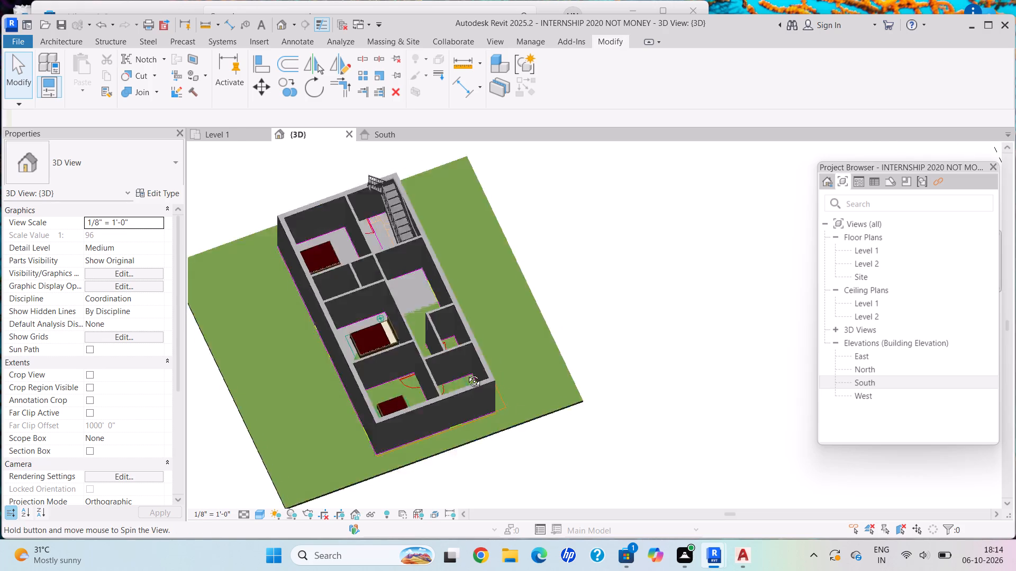
pyautogui.keyDown('shift'); pyautogui.moveTo(466, 373); pyautogui.dragTo(367, 282, button='middle'); pyautogui.keyUp('shift')
pyautogui.scroll(-1, 302, 388)
pyautogui.scroll(6, 302, 388)
pyautogui.scroll(-1, 323, 390)
pyautogui.scroll(1, 324, 390)
pyautogui.keyDown('shift'); pyautogui.moveTo(370, 401); pyautogui.dragTo(409, 350, button='middle'); pyautogui.keyUp('shift')
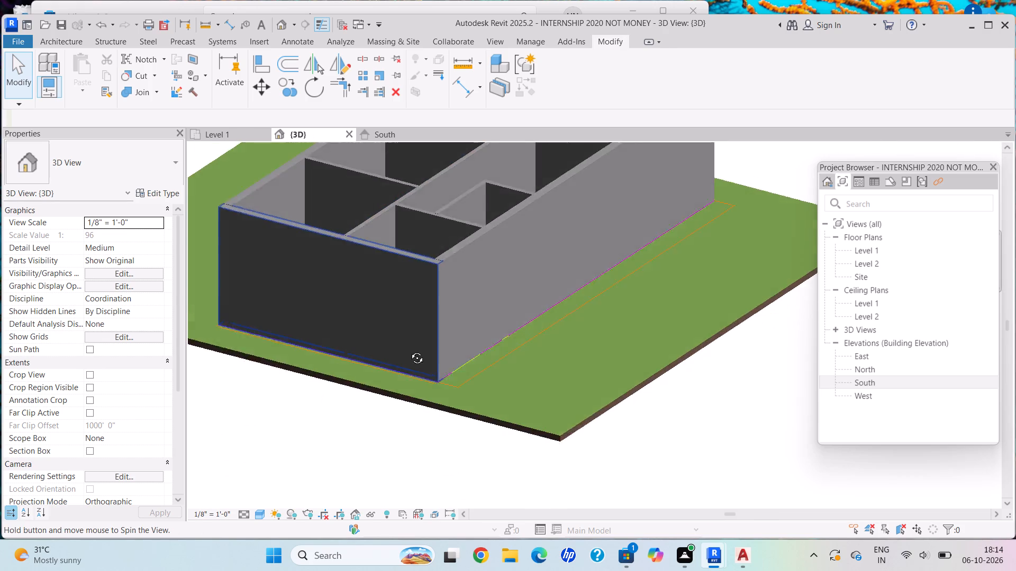
pyautogui.keyDown('shift'); pyautogui.moveTo(409, 350); pyautogui.dragTo(414, 346, button='middle'); pyautogui.keyUp('shift')
pyautogui.scroll(6, 547, 373)
pyautogui.scroll(1, 412, 380)
pyautogui.scroll(-1, 412, 380)
pyautogui.scroll(3, 412, 380)
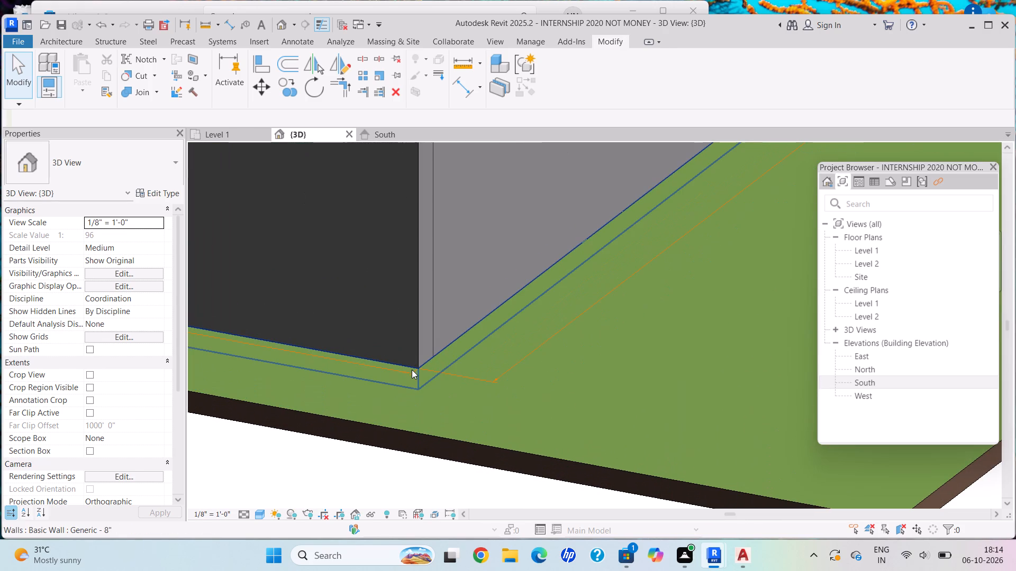
pyautogui.click(412, 370)
pyautogui.click(415, 369)
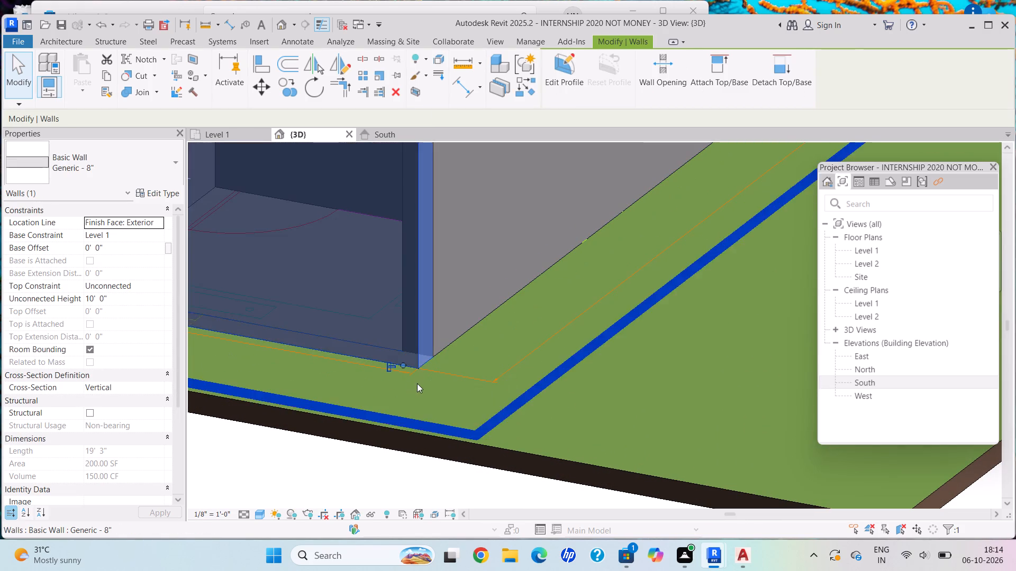
pyautogui.scroll(-1, 415, 386)
pyautogui.scroll(1, 415, 388)
pyautogui.scroll(-3, 415, 388)
pyautogui.scroll(1, 414, 388)
pyautogui.keyDown('shift'); pyautogui.scroll(-1, 414, 388); pyautogui.keyUp('shift')
pyautogui.keyDown('shift'); pyautogui.moveTo(414, 388); pyautogui.dragTo(467, 404, button='middle'); pyautogui.keyUp('shift')
pyautogui.press('Escape')
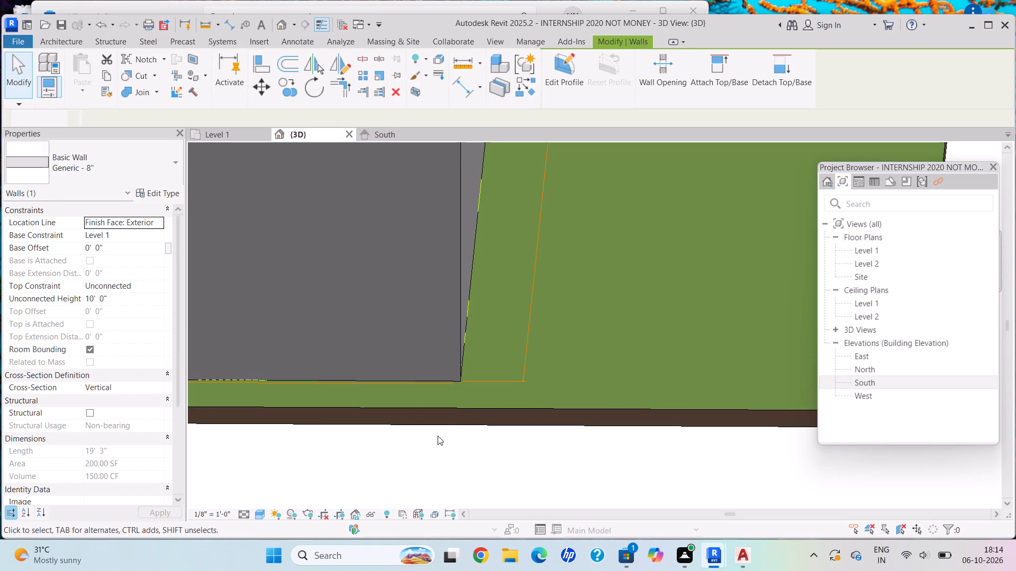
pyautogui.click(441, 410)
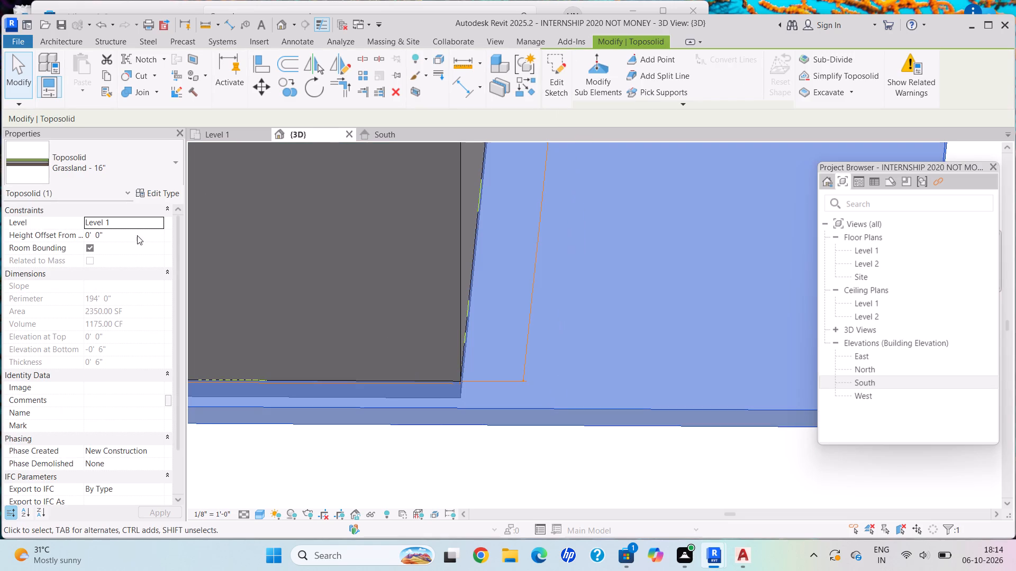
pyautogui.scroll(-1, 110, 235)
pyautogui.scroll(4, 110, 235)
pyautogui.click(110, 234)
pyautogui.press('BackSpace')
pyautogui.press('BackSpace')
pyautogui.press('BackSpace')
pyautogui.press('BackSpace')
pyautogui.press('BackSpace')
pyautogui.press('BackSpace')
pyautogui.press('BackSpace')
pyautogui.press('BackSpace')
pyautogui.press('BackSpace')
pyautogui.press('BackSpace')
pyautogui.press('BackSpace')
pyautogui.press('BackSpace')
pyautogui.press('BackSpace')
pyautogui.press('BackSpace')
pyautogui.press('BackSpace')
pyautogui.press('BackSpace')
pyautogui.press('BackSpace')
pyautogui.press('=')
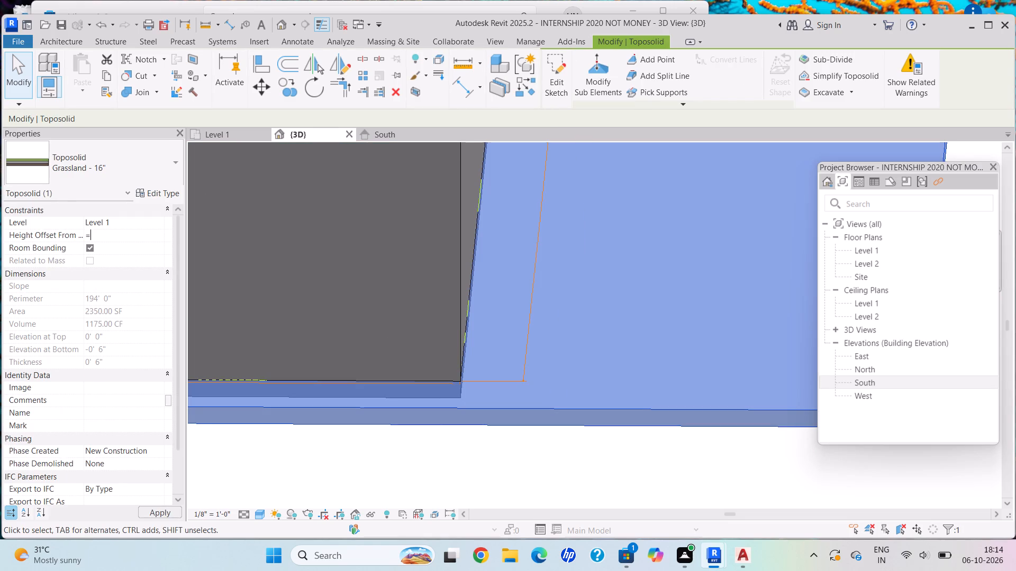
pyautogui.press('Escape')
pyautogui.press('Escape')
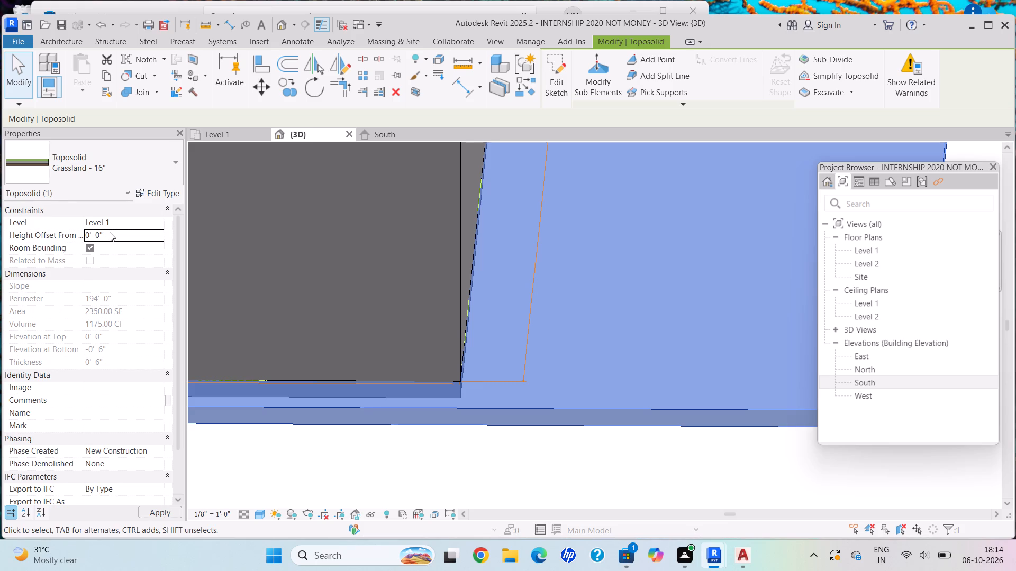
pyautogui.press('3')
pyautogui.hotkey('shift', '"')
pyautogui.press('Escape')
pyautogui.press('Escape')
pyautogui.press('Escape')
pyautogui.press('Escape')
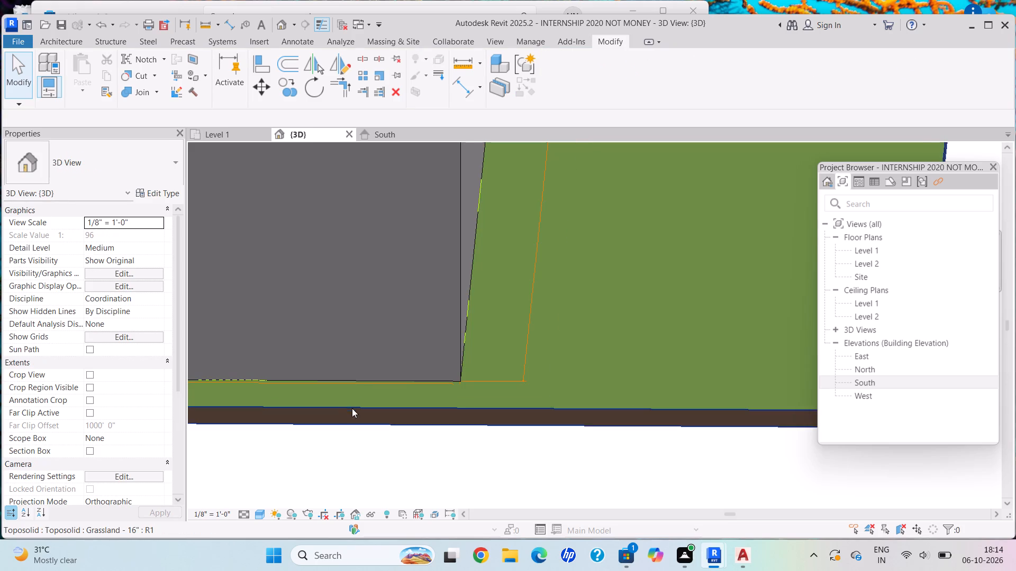
# Set the Grassland - 16" toposolid's height offset from Level 1 to -3".
pyautogui.click(355, 409)
pyautogui.click(114, 239)
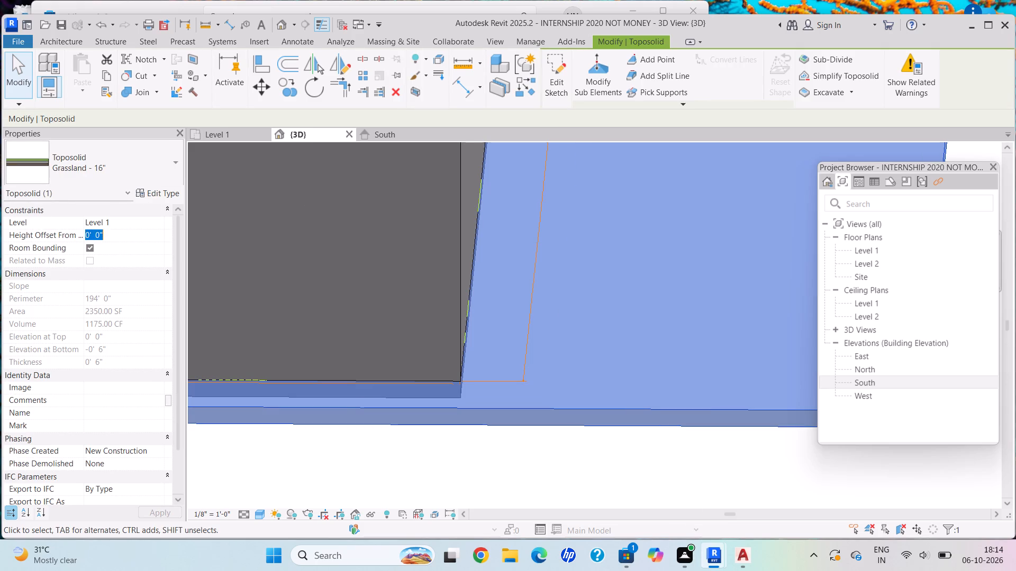
pyautogui.press('BackSpace')
pyautogui.write('-3"')
pyautogui.press('Return')
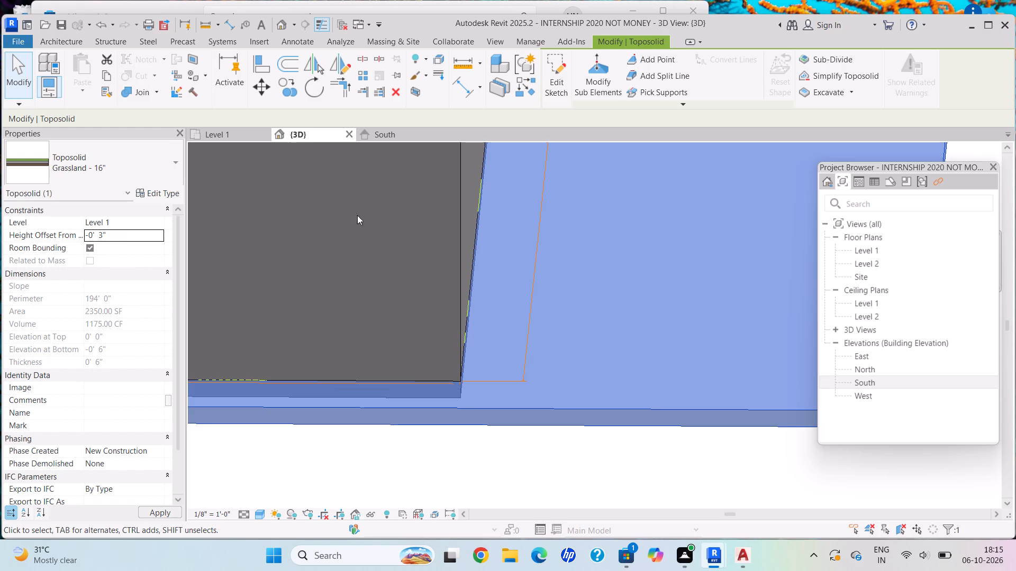
pyautogui.scroll(-2, 605, 353)
pyautogui.press('Escape')
# Examine the house and its toposolid in 3D from above and from several sides.
pyautogui.scroll(-8, 599, 363)
pyautogui.scroll(1, 539, 275)
pyautogui.keyDown('shift'); pyautogui.moveTo(539, 275); pyautogui.dragTo(548, 336, button='middle'); pyautogui.keyUp('shift')
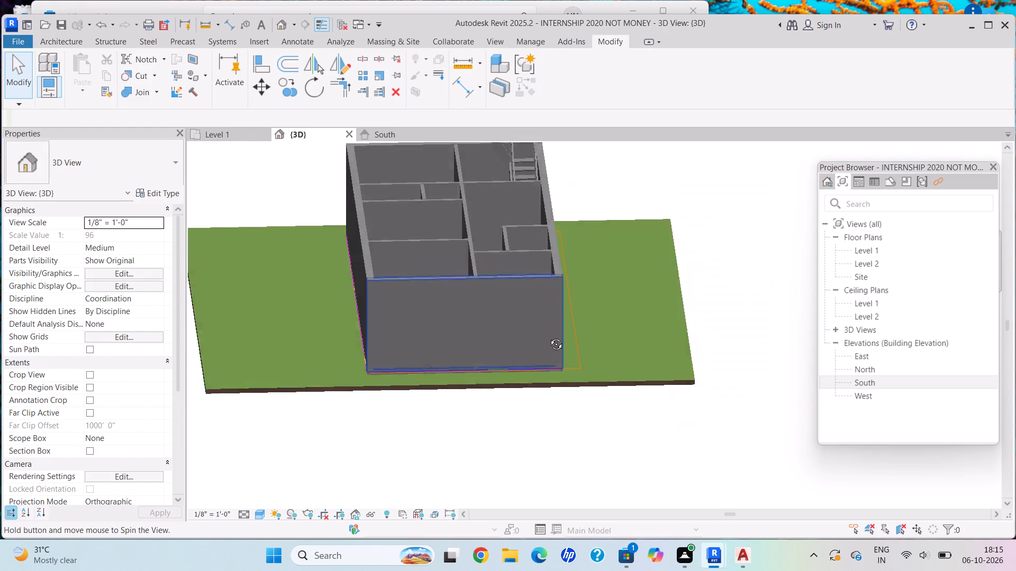
pyautogui.keyDown('shift'); pyautogui.moveTo(548, 336); pyautogui.dragTo(544, 513, button='middle'); pyautogui.keyUp('shift')
pyautogui.scroll(-1, 491, 221)
pyautogui.moveTo(492, 224); pyautogui.dragTo(529, 425, button='middle')
pyautogui.scroll(-3, 542, 410)
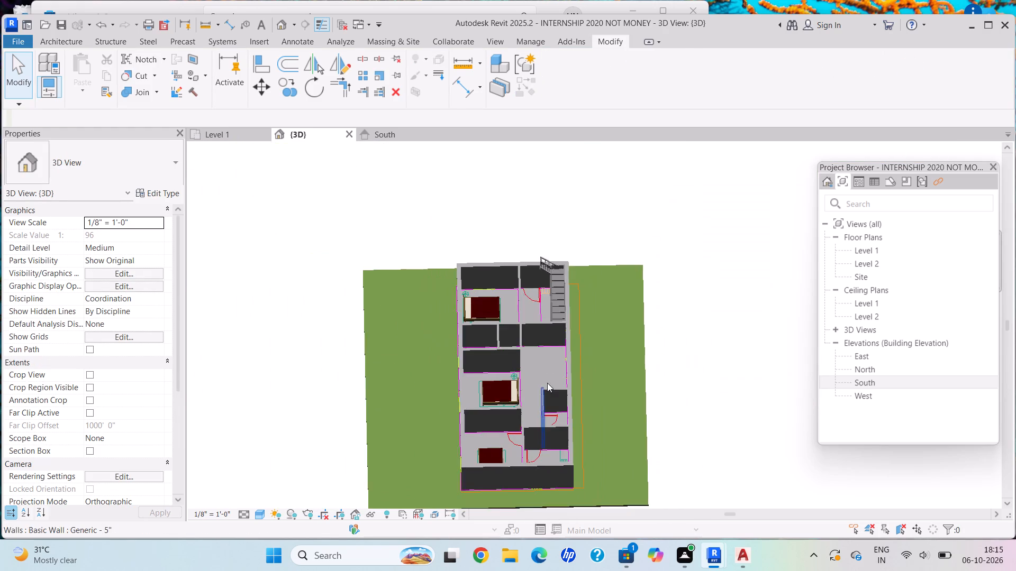
pyautogui.keyDown('shift'); pyautogui.moveTo(561, 379); pyautogui.dragTo(593, 491, button='middle'); pyautogui.keyUp('shift')
pyautogui.scroll(-1, 589, 492)
pyautogui.scroll(5, 494, 430)
pyautogui.scroll(-1, 497, 430)
pyautogui.scroll(1, 603, 448)
pyautogui.scroll(-1, 603, 448)
pyautogui.scroll(3, 603, 448)
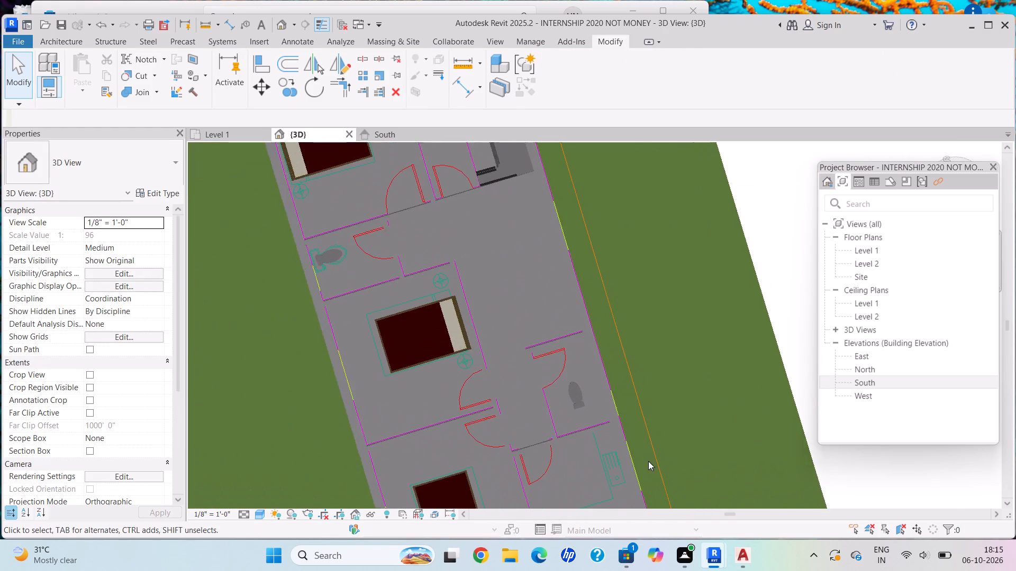
pyautogui.keyDown('shift'); pyautogui.moveTo(644, 454); pyautogui.dragTo(638, 211, button='middle'); pyautogui.keyUp('shift')
pyautogui.scroll(-3, 658, 458)
pyautogui.keyDown('shift'); pyautogui.moveTo(646, 448); pyautogui.dragTo(594, 231, button='middle'); pyautogui.keyUp('shift')
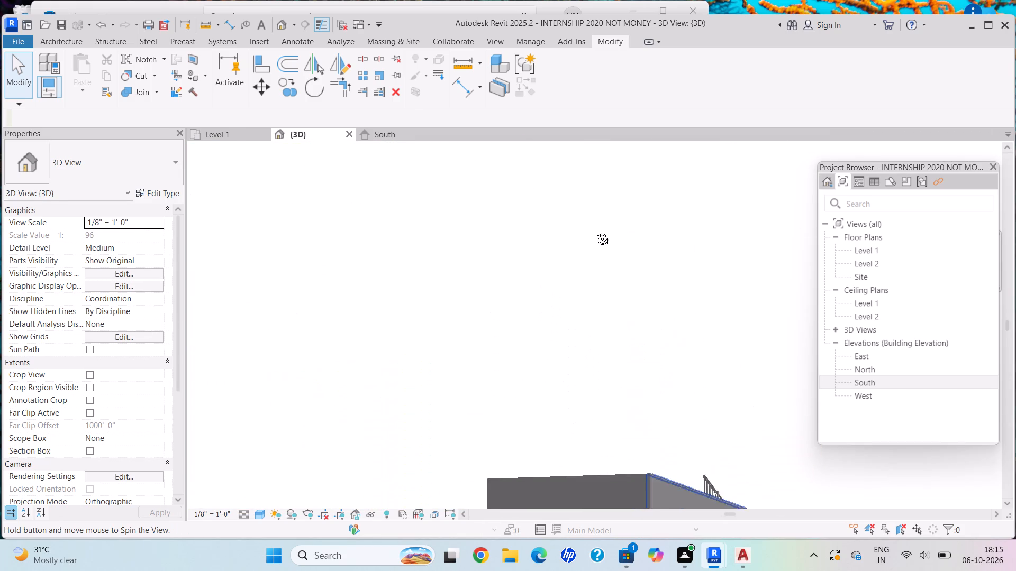
pyautogui.keyDown('shift'); pyautogui.moveTo(594, 231); pyautogui.dragTo(599, 236, button='middle'); pyautogui.keyUp('shift')
pyautogui.scroll(-10, 597, 370)
pyautogui.keyDown('shift'); pyautogui.moveTo(595, 383); pyautogui.dragTo(640, 570, button='middle'); pyautogui.keyUp('shift')
pyautogui.scroll(2, 614, 376)
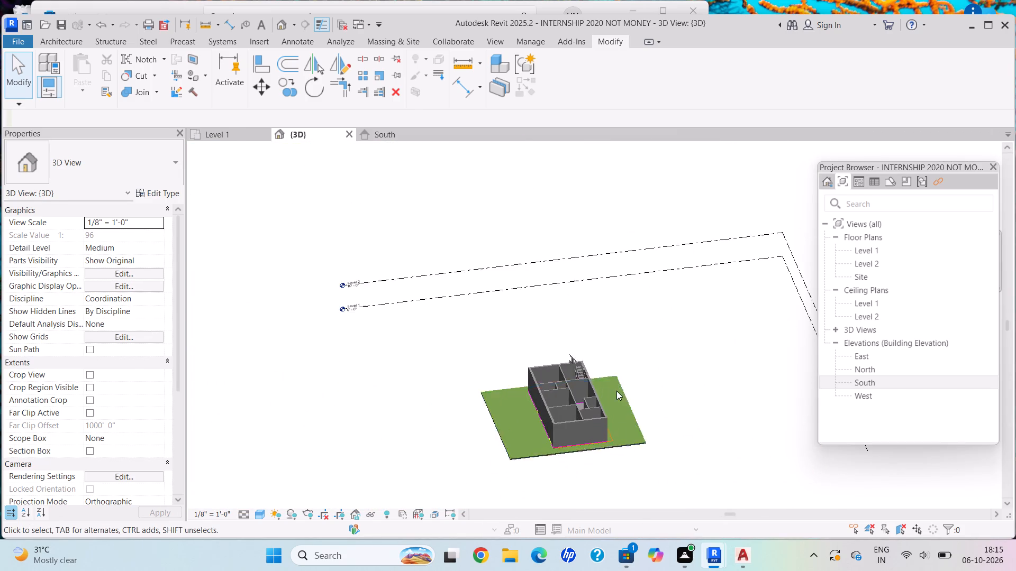
pyautogui.scroll(2, 616, 391)
pyautogui.scroll(-1, 621, 422)
pyautogui.scroll(1, 589, 428)
pyautogui.keyDown('shift'); pyautogui.moveTo(587, 428); pyautogui.dragTo(548, 391, button='middle'); pyautogui.keyUp('shift')
pyautogui.scroll(3, 621, 413)
pyautogui.scroll(-1, 631, 415)
pyautogui.scroll(1, 632, 415)
pyautogui.scroll(-1, 632, 415)
pyautogui.scroll(1, 636, 415)
pyautogui.scroll(-1, 636, 415)
pyautogui.scroll(1, 636, 415)
pyautogui.scroll(-1, 636, 415)
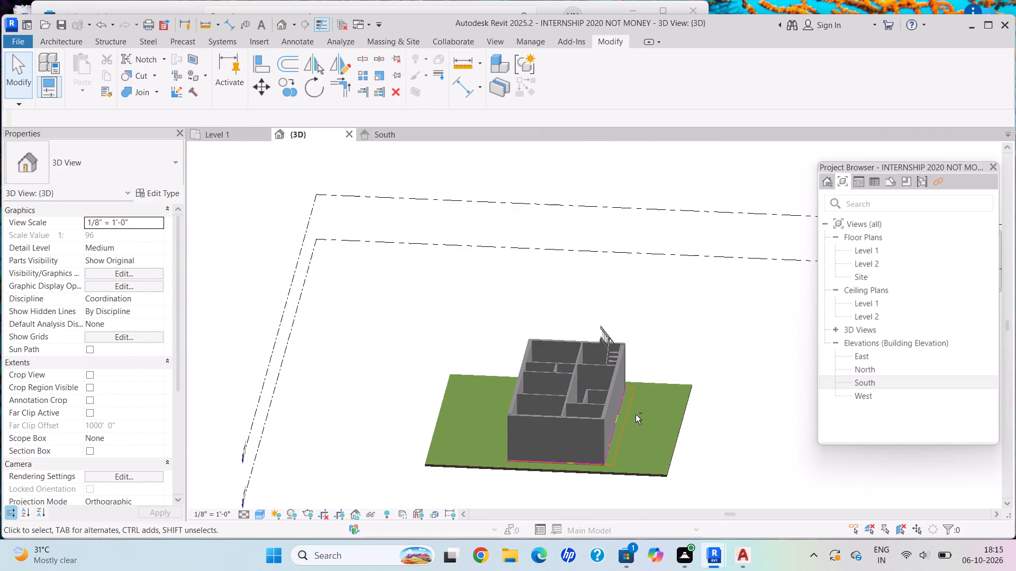
pyautogui.keyDown('shift'); pyautogui.moveTo(653, 440); pyautogui.dragTo(657, 457, button='middle'); pyautogui.keyUp('shift')
pyautogui.scroll(-2, 561, 402)
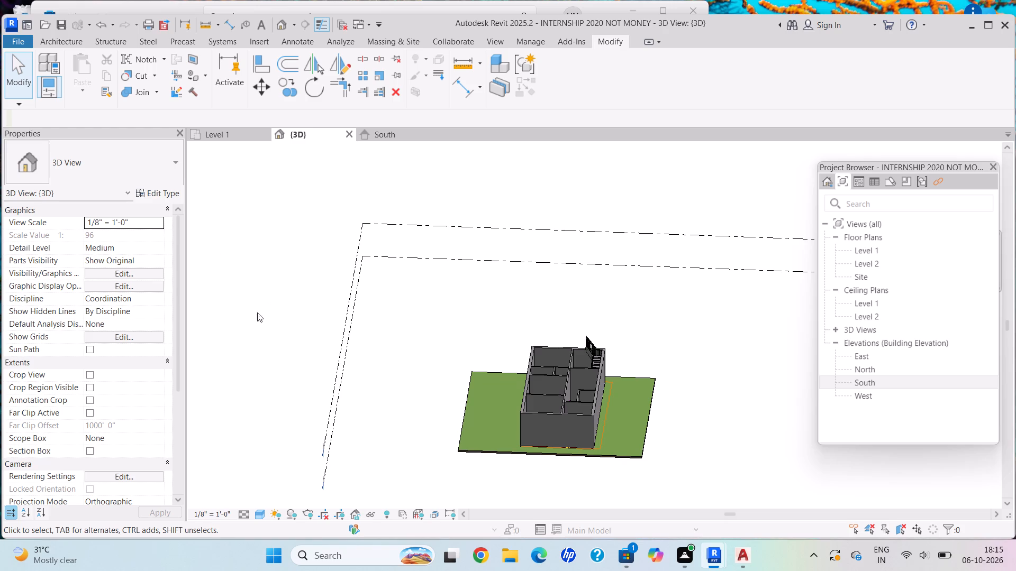
# Review the Level 1 floor plan from the kitchen and bedrooms down to the stair and entry door.
pyautogui.click(224, 131)
pyautogui.scroll(-4, 478, 256)
pyautogui.moveTo(489, 262); pyautogui.dragTo(391, 225, button='middle')
pyautogui.scroll(8, 463, 246)
pyautogui.scroll(1, 403, 192)
pyautogui.scroll(-1, 402, 191)
pyautogui.scroll(3, 398, 190)
pyautogui.scroll(-2, 439, 232)
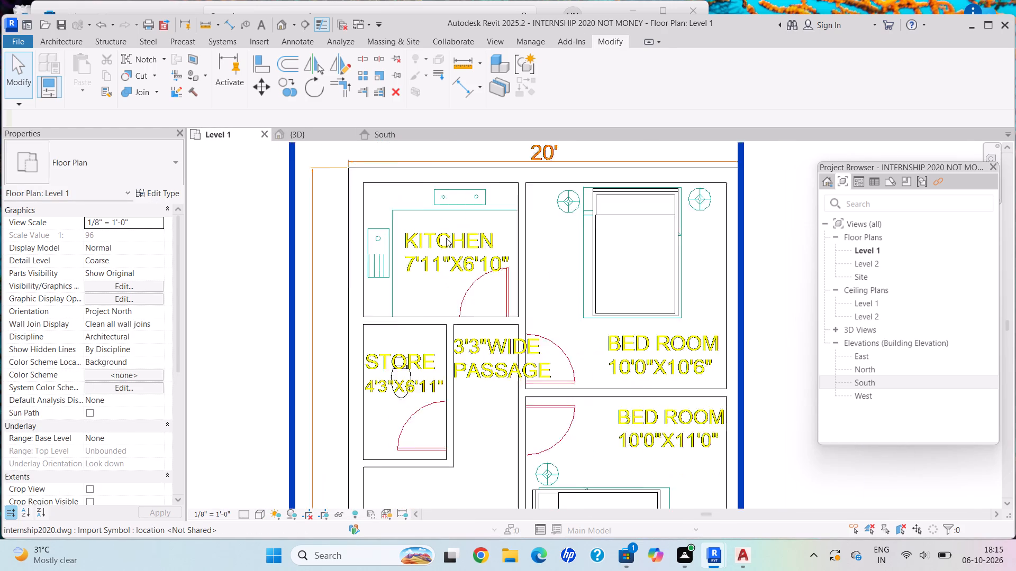
pyautogui.scroll(-4, 446, 238)
pyautogui.moveTo(464, 268); pyautogui.dragTo(444, 220, button='middle')
pyautogui.moveTo(579, 430); pyautogui.dragTo(550, 284, button='middle')
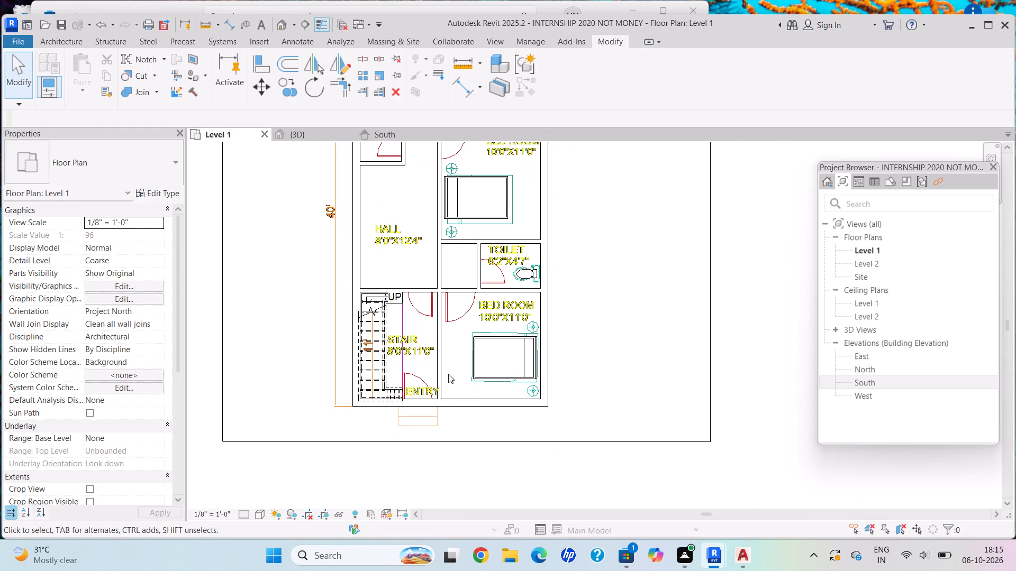
pyautogui.scroll(5, 395, 379)
pyautogui.scroll(5, 438, 411)
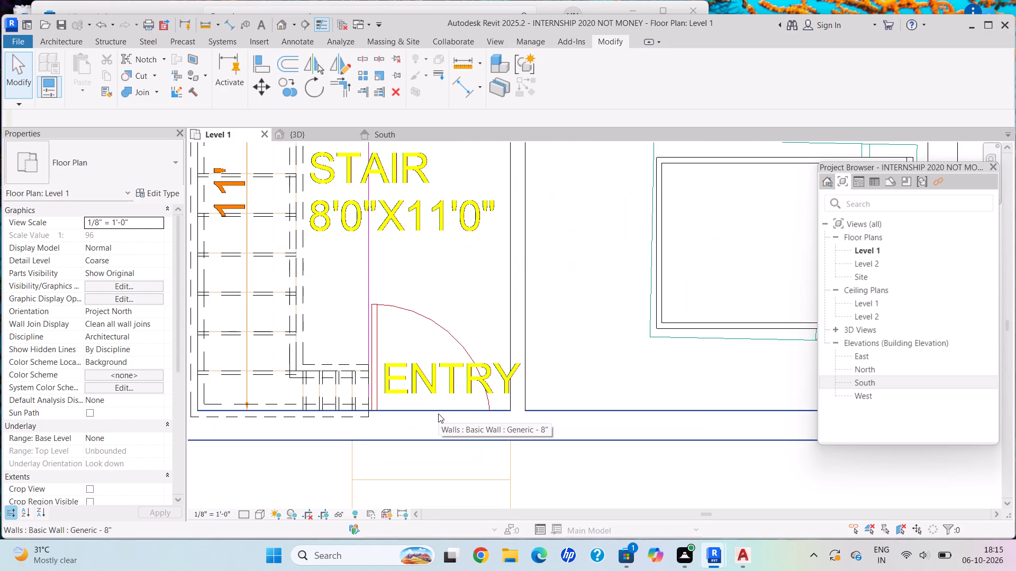
pyautogui.scroll(-2, 432, 430)
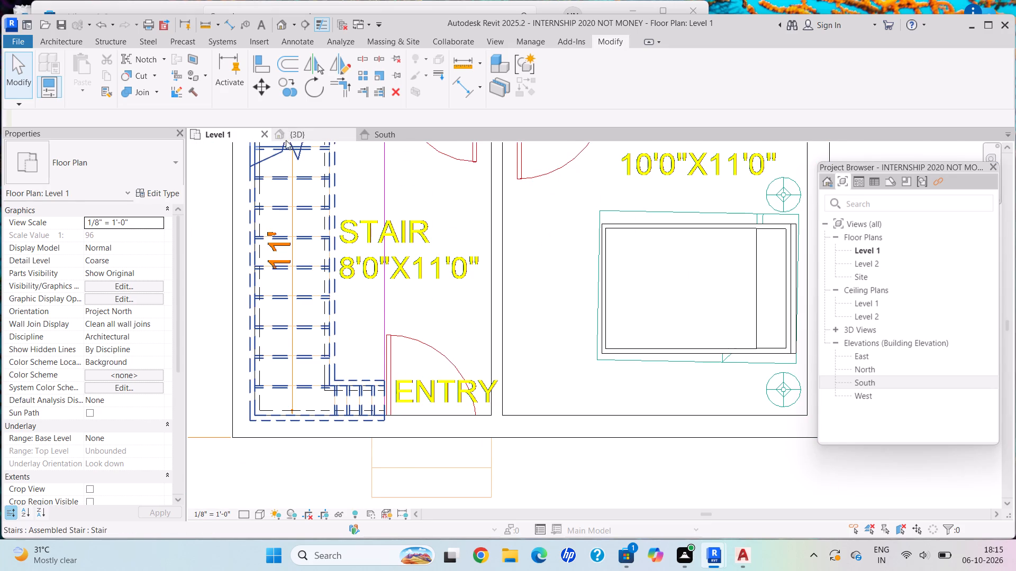
# Start a roof by footprint over the house in the 3D view, with Level 2 as its base level.
pyautogui.click(308, 130)
pyautogui.scroll(3, 573, 411)
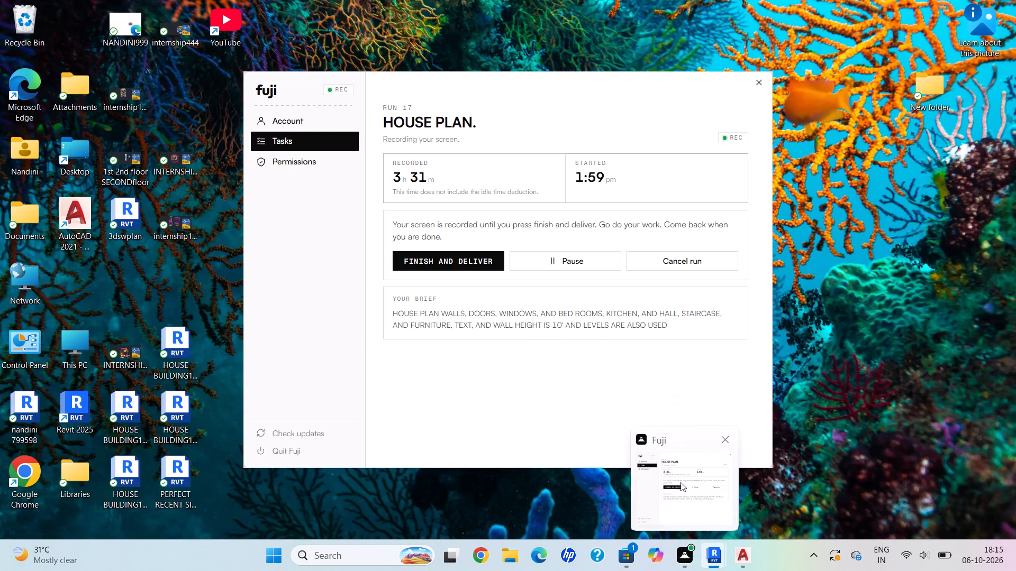
pyautogui.scroll(-2, 313, 173)
pyautogui.moveTo(313, 173); pyautogui.dragTo(337, 197, button='middle')
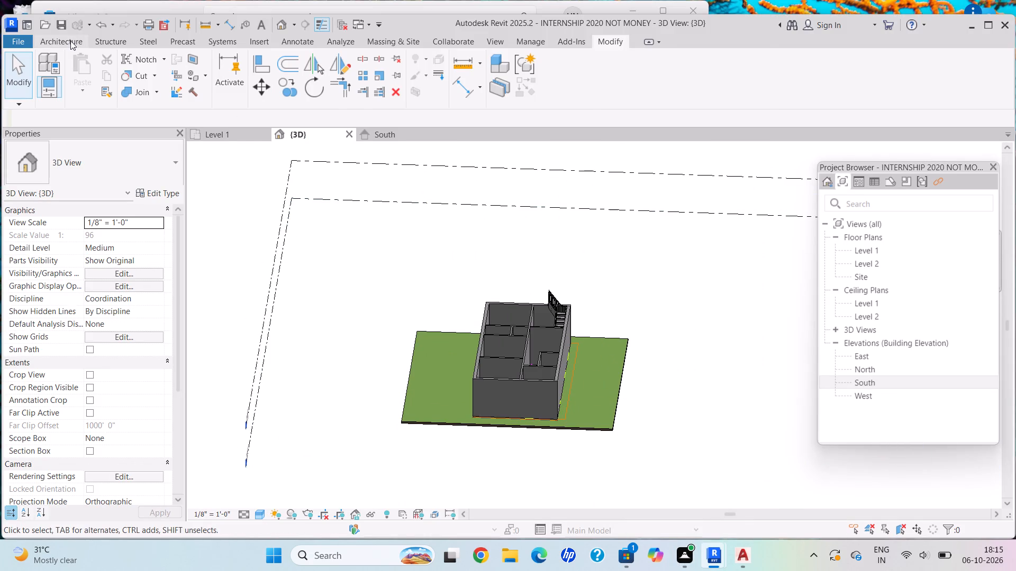
pyautogui.click(70, 41)
pyautogui.click(241, 89)
pyautogui.click(271, 112)
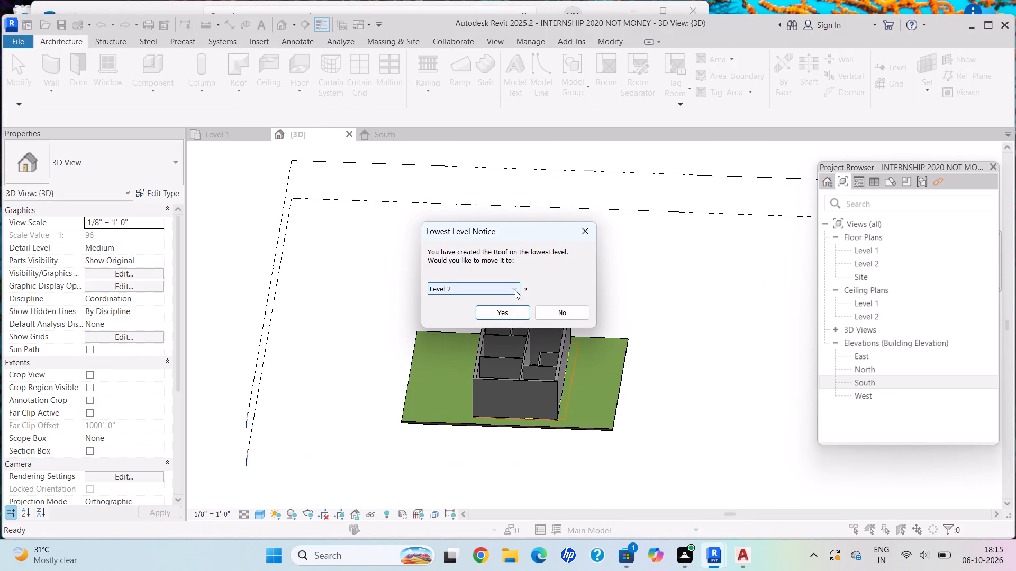
pyautogui.click(515, 290)
pyautogui.click(472, 309)
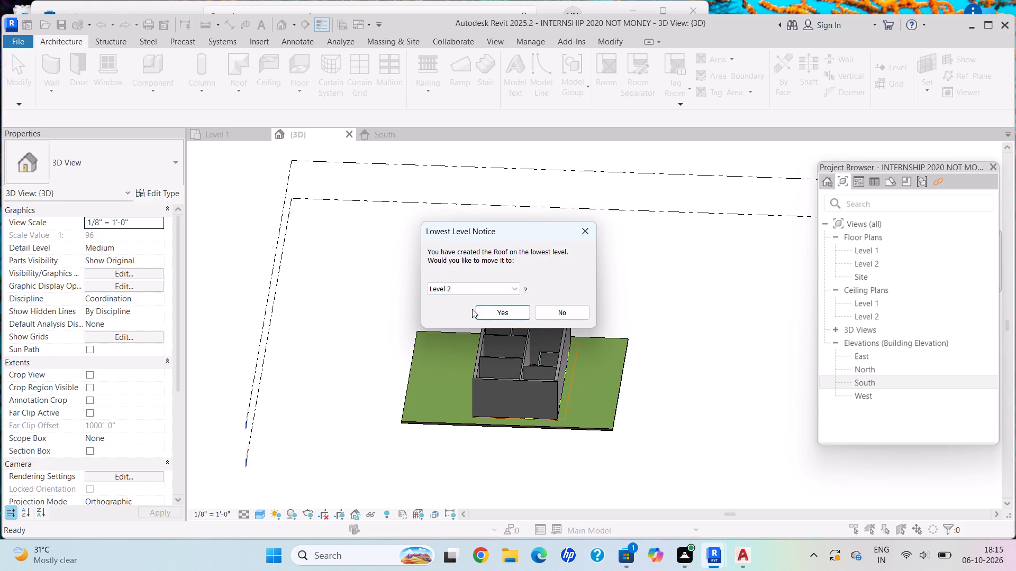
pyautogui.click(511, 313)
# Set the structure layer thickness of the Generic - 12" basic roof type to 6".
pyautogui.click(168, 188)
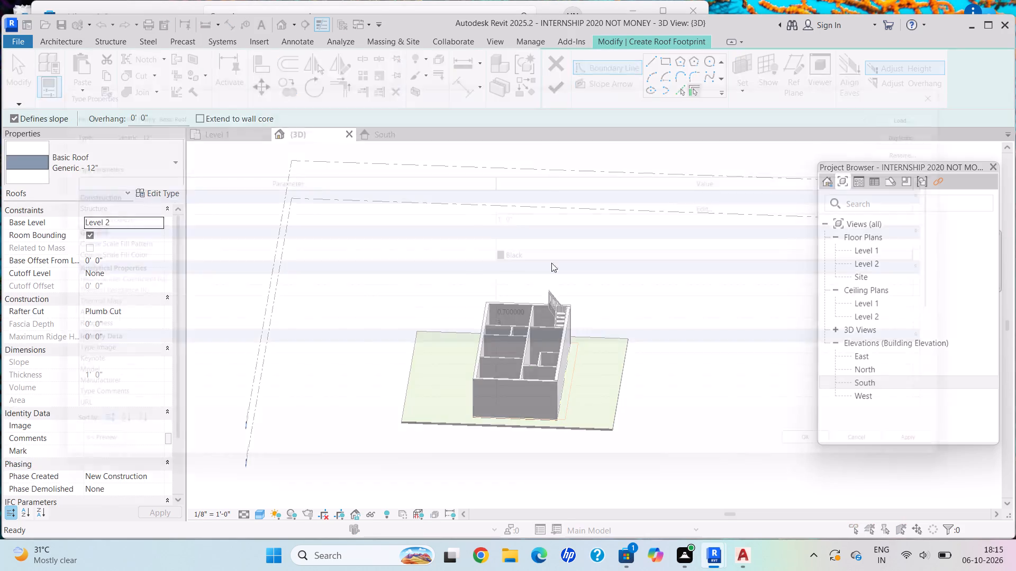
pyautogui.click(746, 201)
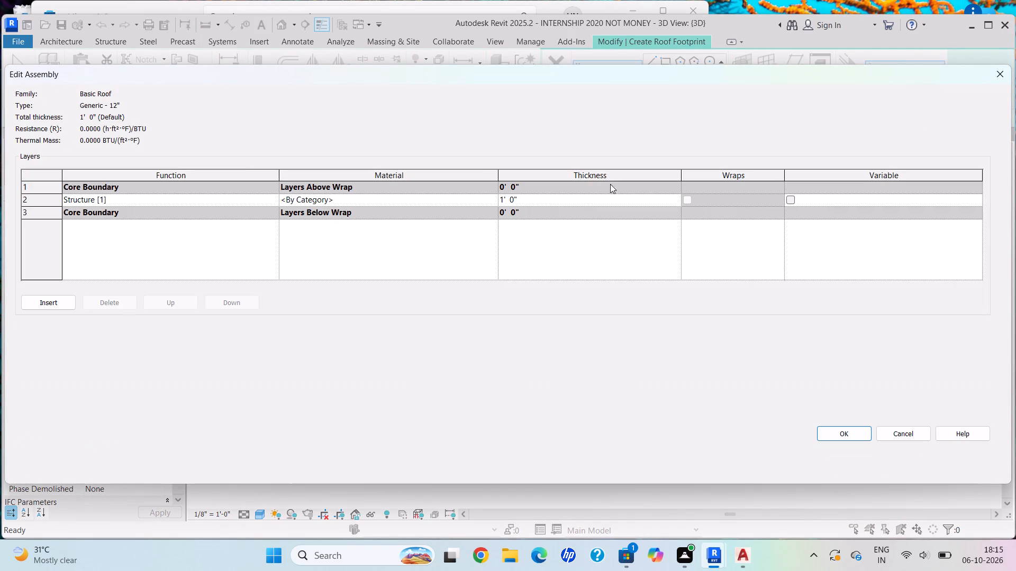
pyautogui.click(543, 201)
pyautogui.press('BackSpace')
pyautogui.press('BackSpace')
pyautogui.press('BackSpace')
pyautogui.press('BackSpace')
pyautogui.press('BackSpace')
pyautogui.press('BackSpace')
pyautogui.press('BackSpace')
pyautogui.press('BackSpace')
pyautogui.press('BackSpace')
pyautogui.press('BackSpace')
pyautogui.press('BackSpace')
pyautogui.press('BackSpace')
pyautogui.press('BackSpace')
pyautogui.press('BackSpace')
pyautogui.press('BackSpace')
pyautogui.press('BackSpace')
pyautogui.press('BackSpace')
pyautogui.press('BackSpace')
pyautogui.press('BackSpace')
pyautogui.press('BackSpace')
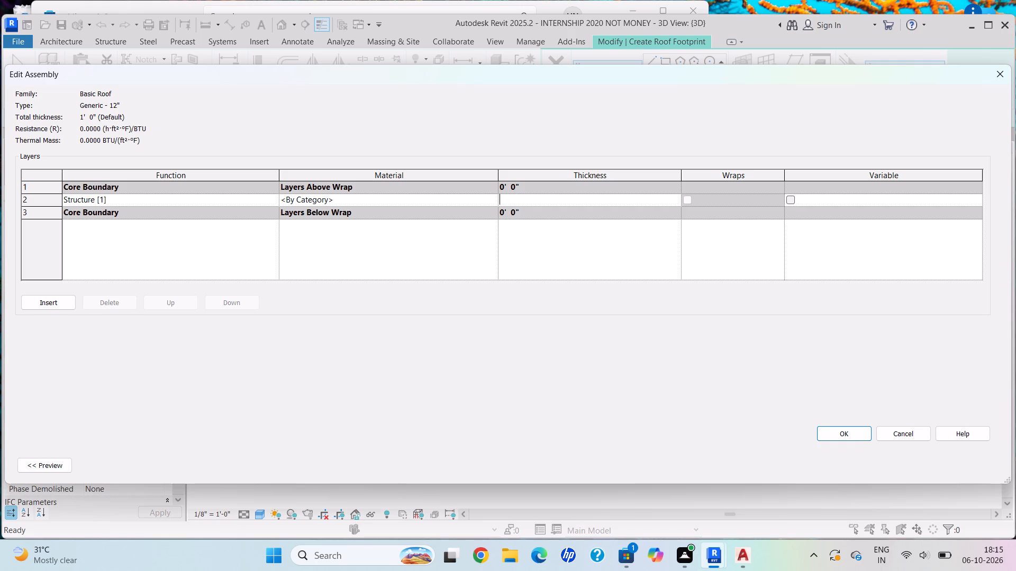
pyautogui.write('6"')
pyautogui.press('Return')
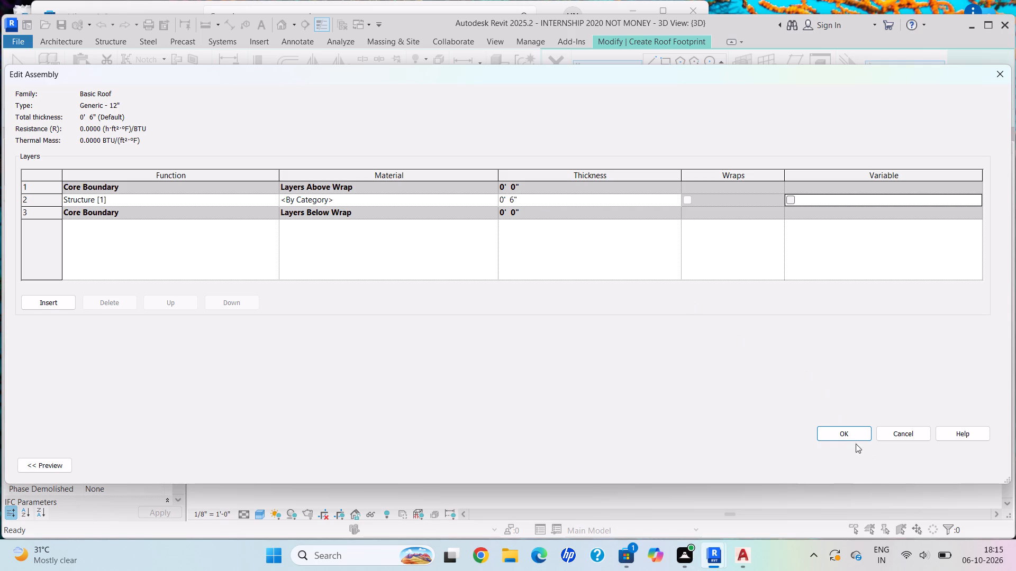
pyautogui.click(853, 436)
pyautogui.click(973, 467)
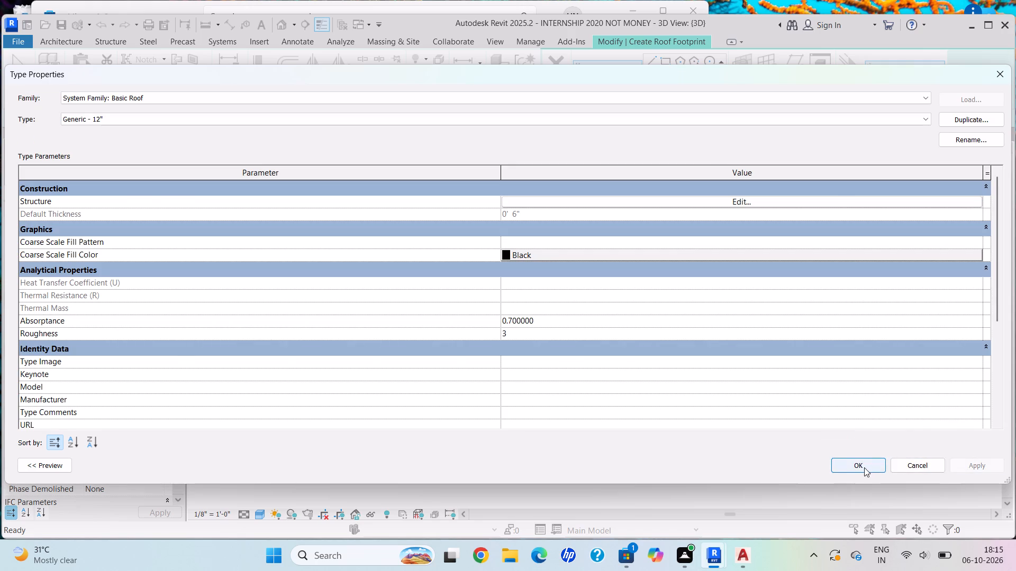
pyautogui.click(864, 467)
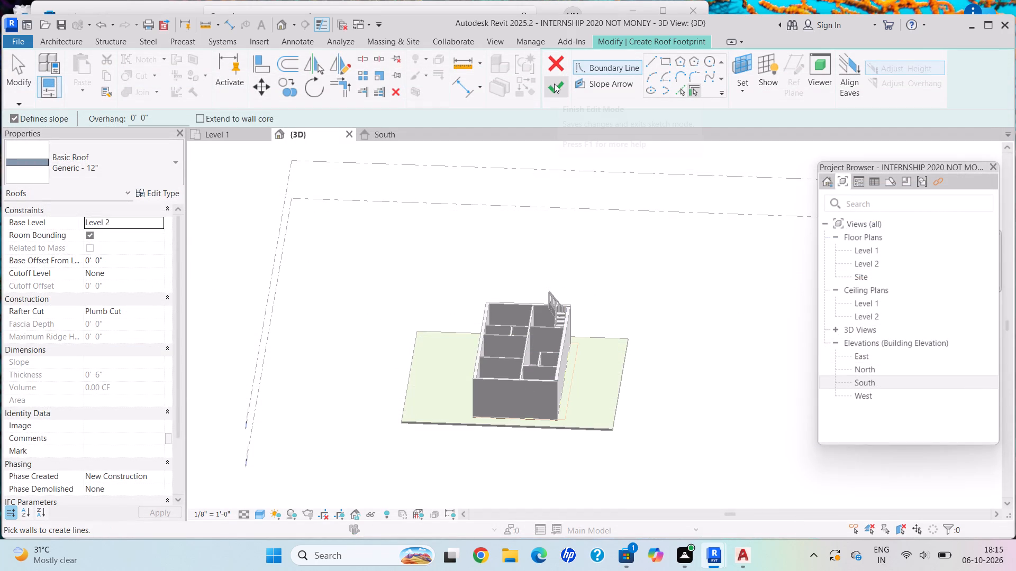
# Sketch the roof footprint in the Level 1 plan as a rectangle without defined slope, between opposite outer corners of the exterior walls.
pyautogui.click(235, 132)
pyautogui.scroll(-6, 409, 252)
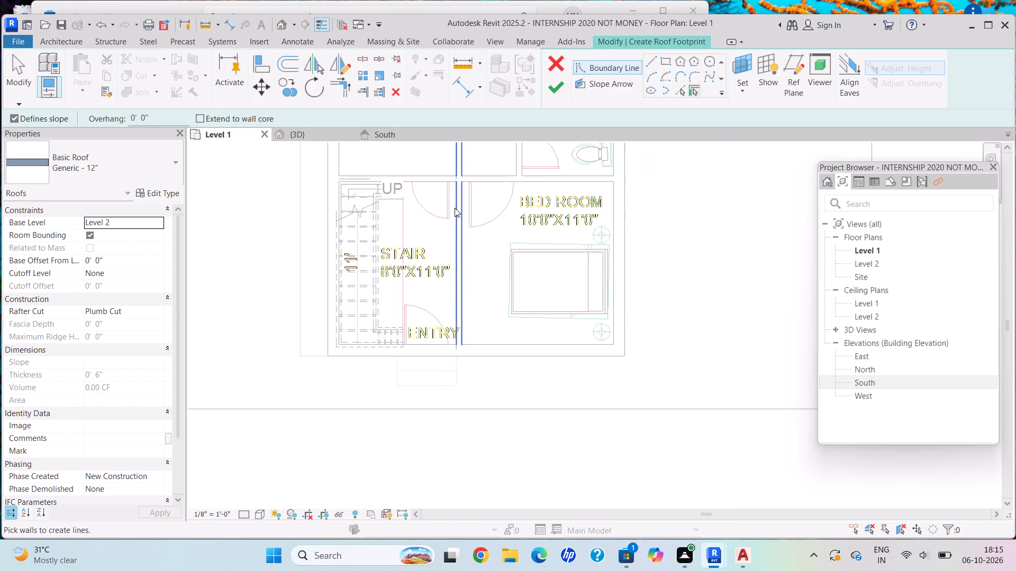
pyautogui.scroll(-2, 455, 208)
pyautogui.moveTo(454, 201); pyautogui.dragTo(482, 373, button='middle')
pyautogui.moveTo(421, 159); pyautogui.dragTo(423, 301, button='middle')
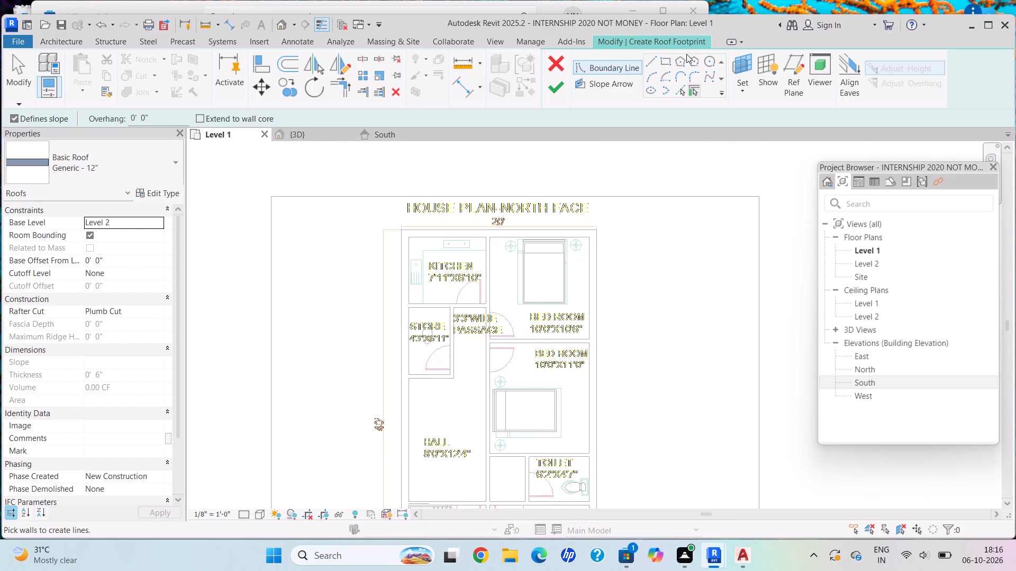
pyautogui.click(666, 63)
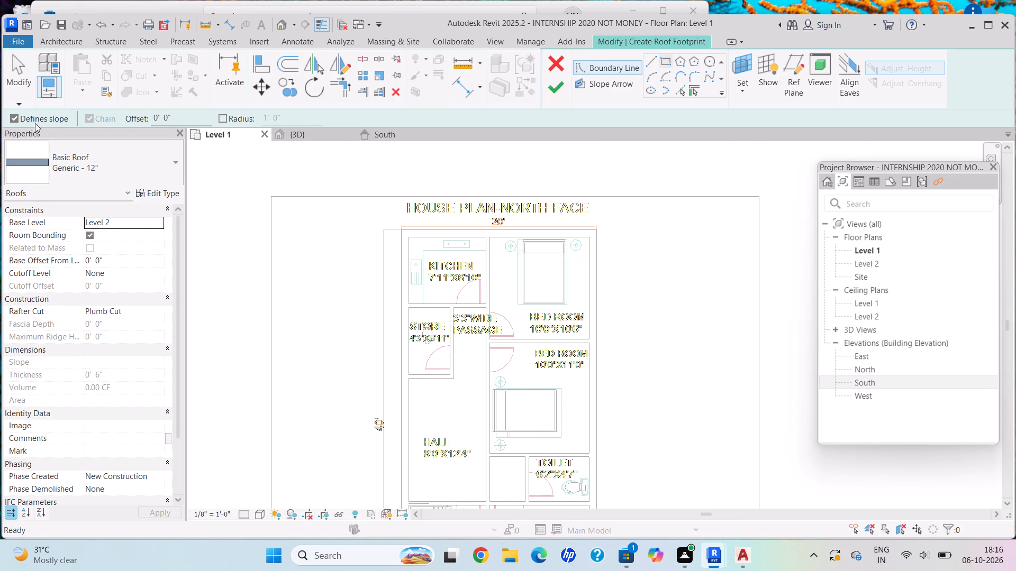
pyautogui.click(14, 118)
pyautogui.scroll(4, 411, 227)
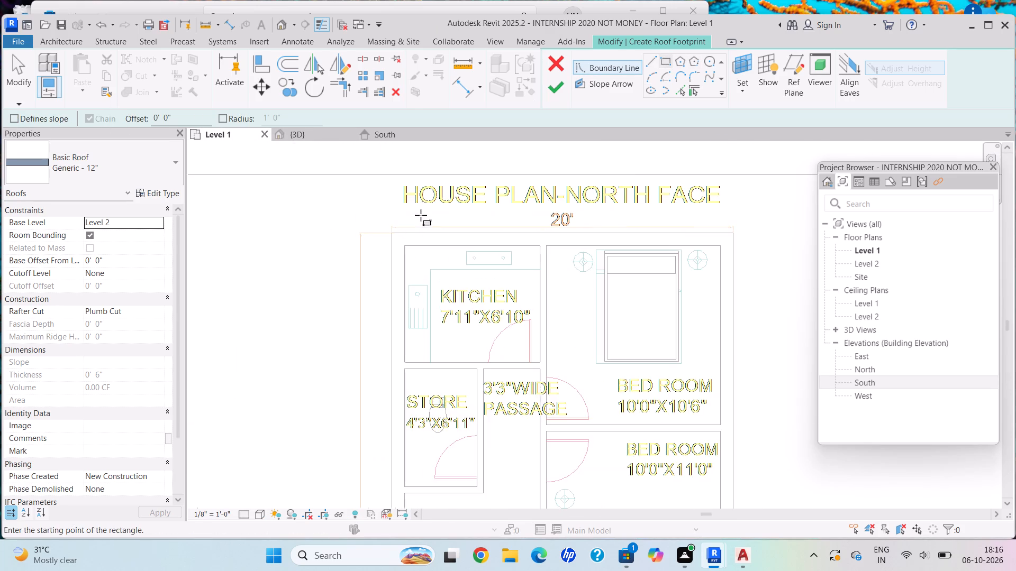
pyautogui.scroll(5, 411, 210)
pyautogui.scroll(-1, 393, 246)
pyautogui.scroll(5, 393, 246)
pyautogui.scroll(-1, 374, 270)
pyautogui.scroll(1, 374, 269)
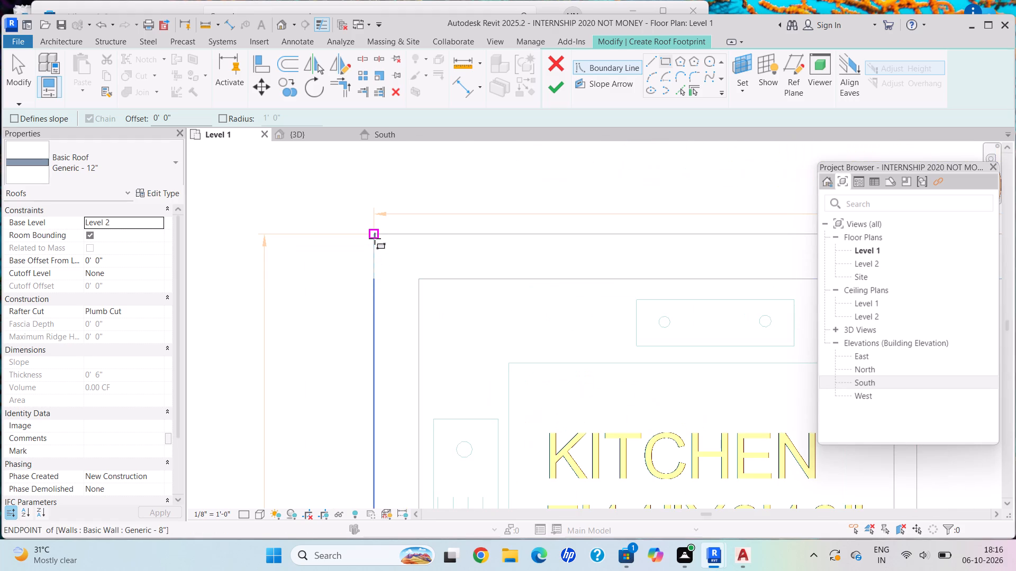
pyautogui.click(375, 233)
pyautogui.scroll(-1, 594, 388)
pyautogui.moveTo(594, 388); pyautogui.dragTo(509, 262, button='middle')
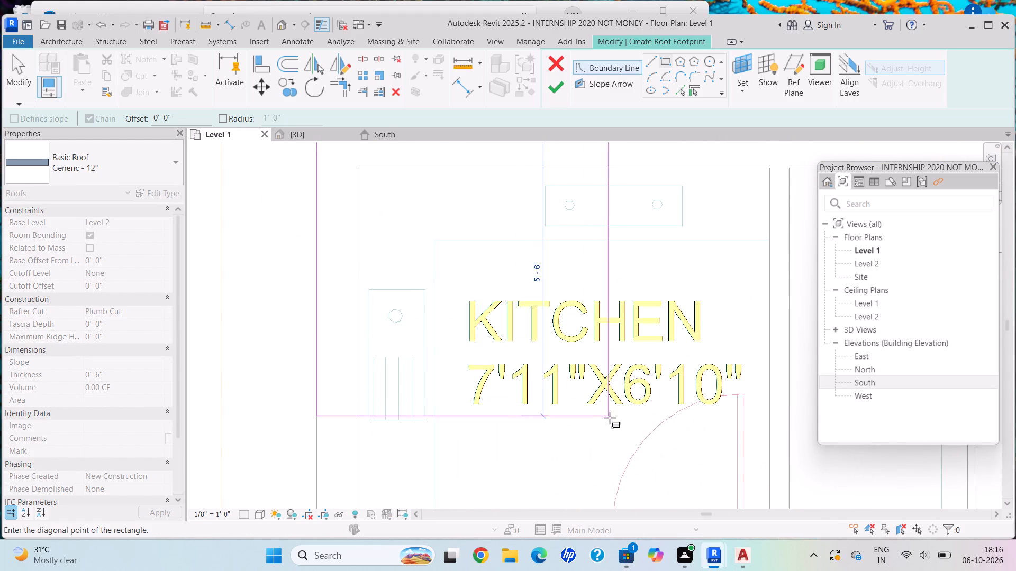
pyautogui.scroll(-5, 618, 422)
pyautogui.moveTo(591, 382); pyautogui.dragTo(502, 253, button='middle')
pyautogui.scroll(1, 502, 253)
pyautogui.scroll(-3, 583, 403)
pyautogui.moveTo(582, 400); pyautogui.dragTo(455, 218, button='middle')
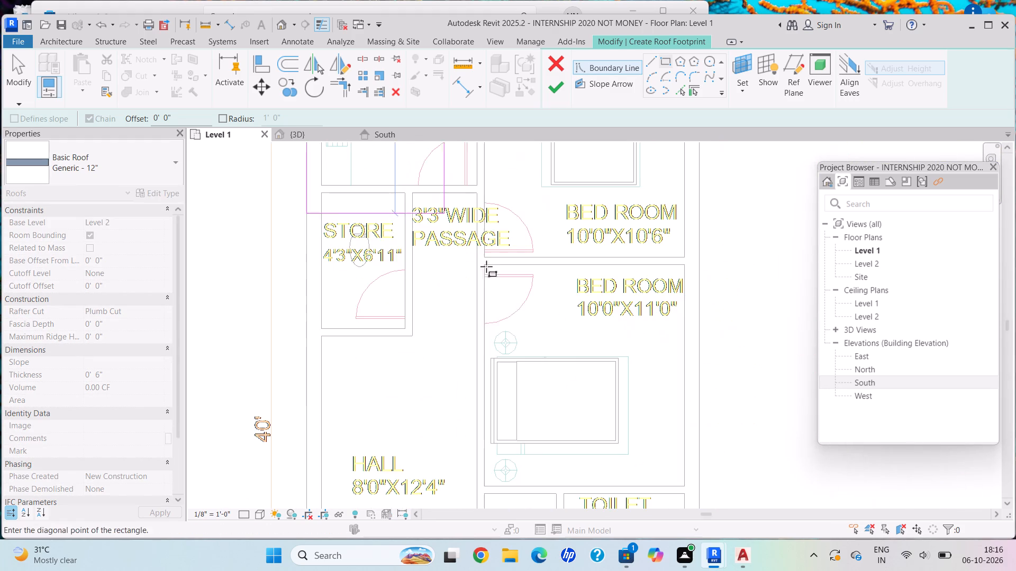
pyautogui.moveTo(570, 406); pyautogui.dragTo(577, 226, button='middle')
pyautogui.moveTo(711, 436); pyautogui.dragTo(678, 270, button='middle')
pyautogui.moveTo(651, 402); pyautogui.dragTo(634, 327, button='middle')
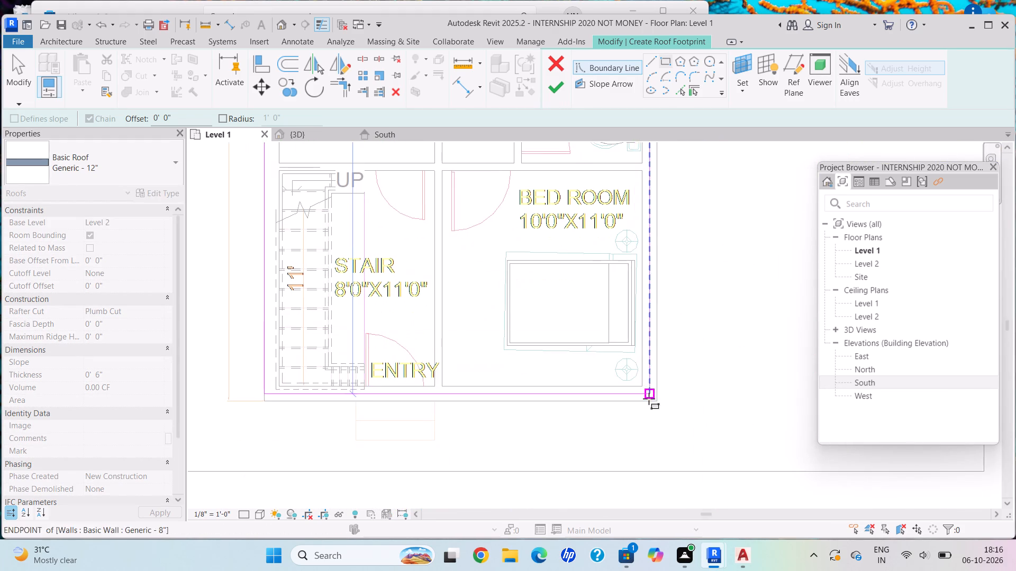
pyautogui.scroll(3, 649, 399)
pyautogui.scroll(-1, 652, 409)
pyautogui.scroll(2, 655, 411)
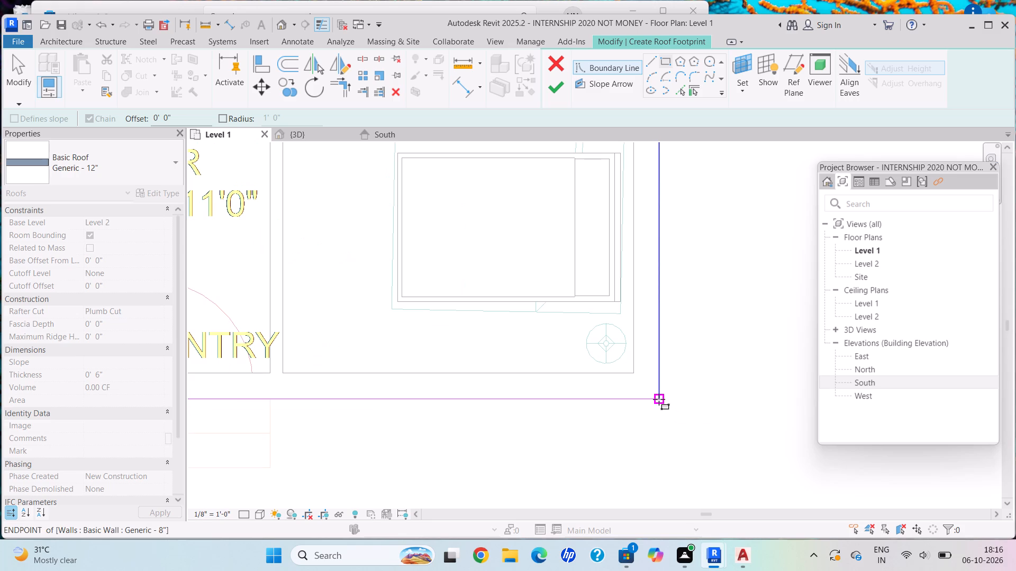
pyautogui.click(659, 399)
# Finish the roof footprint and attach the highlighted walls to the roof.
pyautogui.click(560, 90)
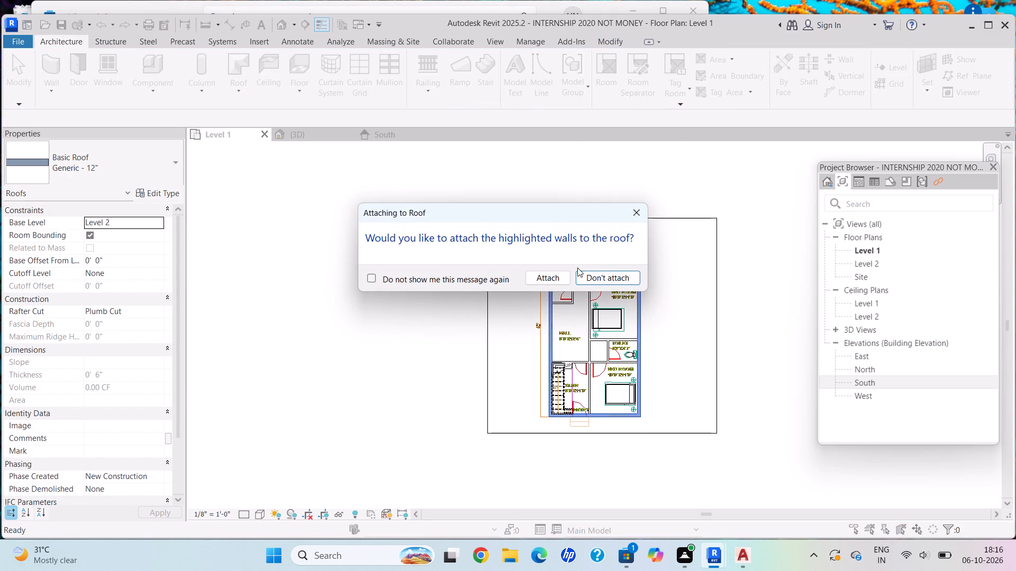
pyautogui.click(560, 282)
# Examine the new flat roof over the house in 3D from the side and from above.
pyautogui.click(305, 135)
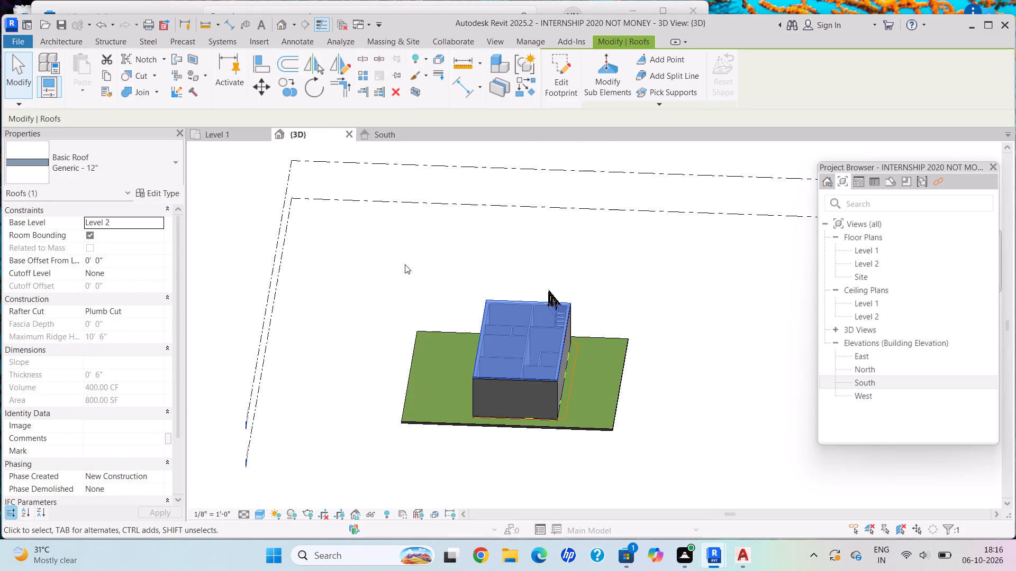
pyautogui.scroll(-2, 474, 325)
pyautogui.scroll(1, 476, 328)
pyautogui.moveTo(560, 374); pyautogui.dragTo(688, 347, button='middle')
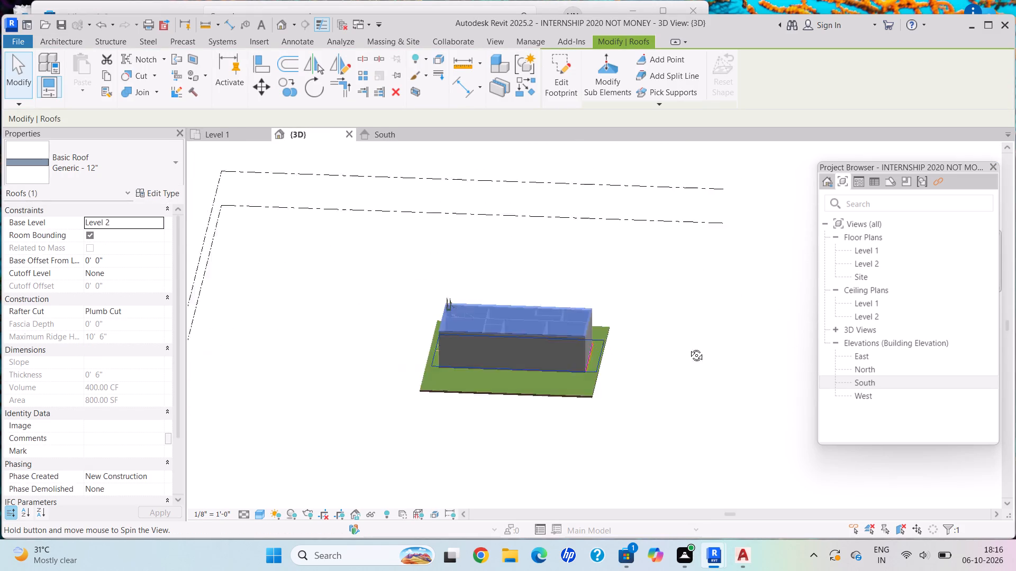
pyautogui.moveTo(688, 347); pyautogui.dragTo(570, 427, button='middle')
pyautogui.scroll(3, 554, 336)
pyautogui.press('Escape')
pyautogui.press('Escape')
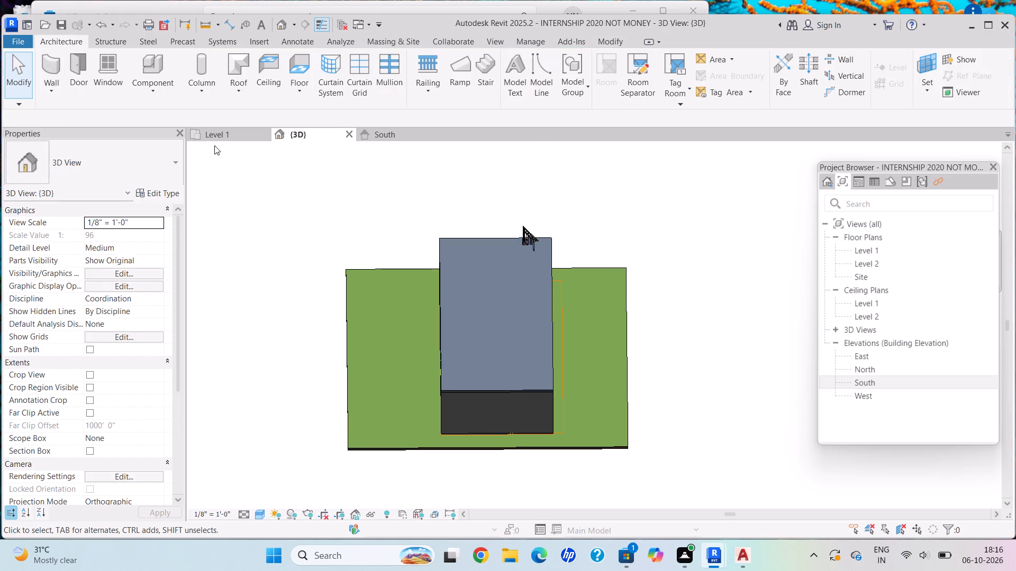
# Set the Level 1 floor plan's visual style to Wireframe.
pyautogui.click(216, 133)
pyautogui.scroll(1, 410, 320)
pyautogui.scroll(-8, 414, 326)
pyautogui.moveTo(401, 240); pyautogui.dragTo(500, 487, button='middle')
pyautogui.scroll(-2, 510, 375)
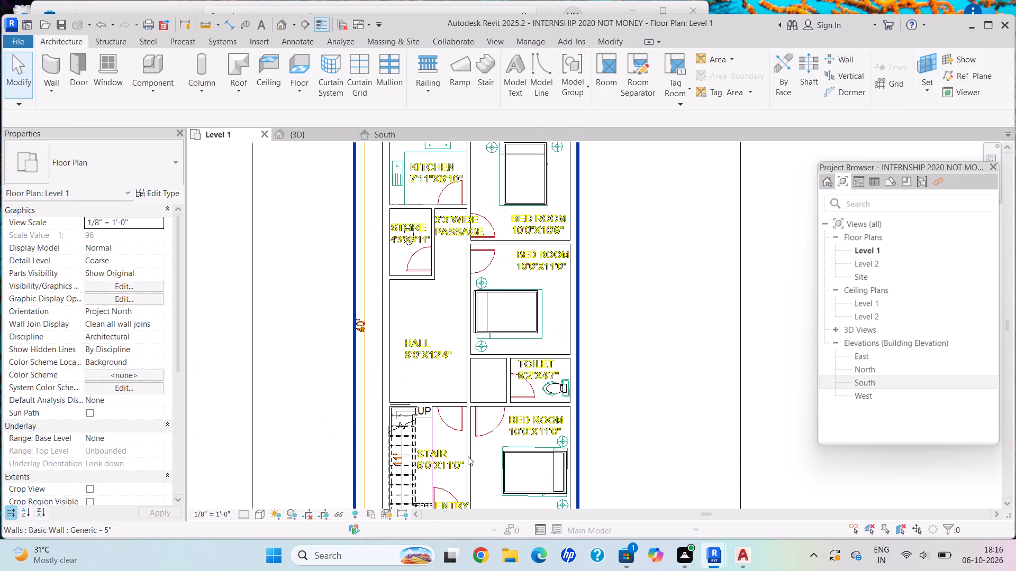
pyautogui.click(259, 515)
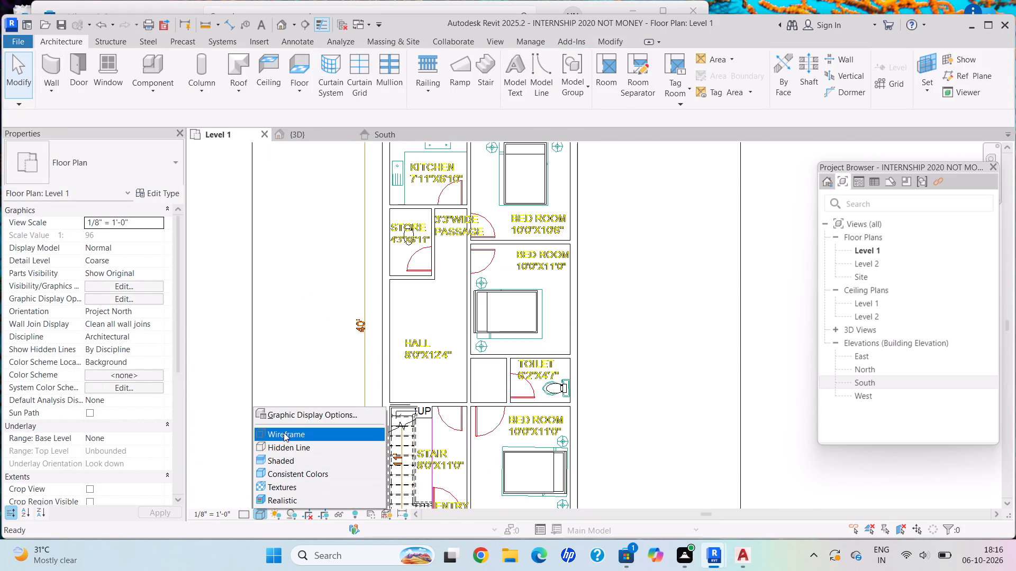
pyautogui.click(284, 432)
# Place Single-Flush 36" x 84" doors at the drawn openings of the kitchen and the 10'0"X10'6" bedroom.
pyautogui.scroll(-3, 479, 308)
pyautogui.moveTo(479, 304); pyautogui.dragTo(445, 361, button='middle')
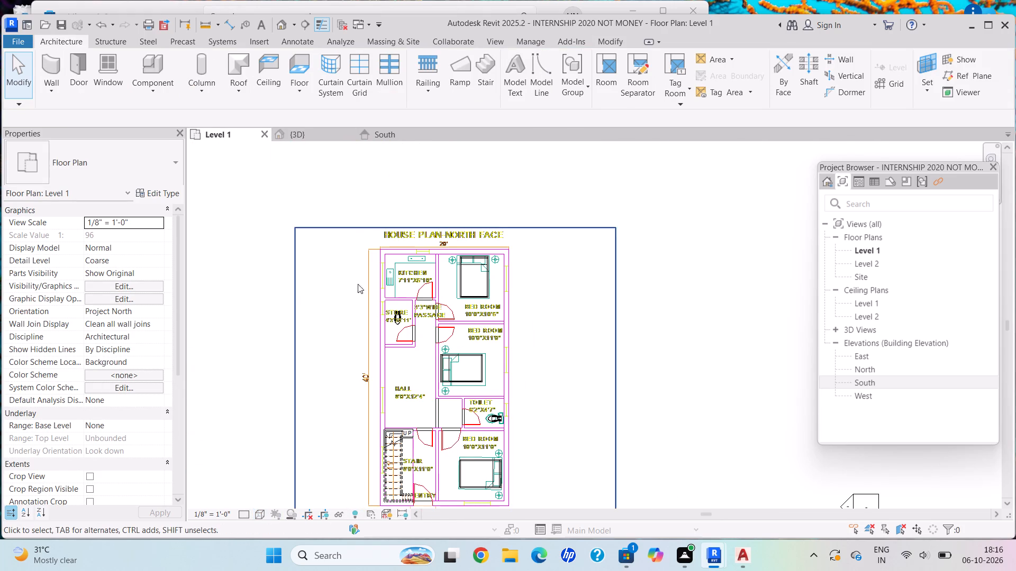
pyautogui.scroll(5, 423, 371)
pyautogui.scroll(4, 342, 302)
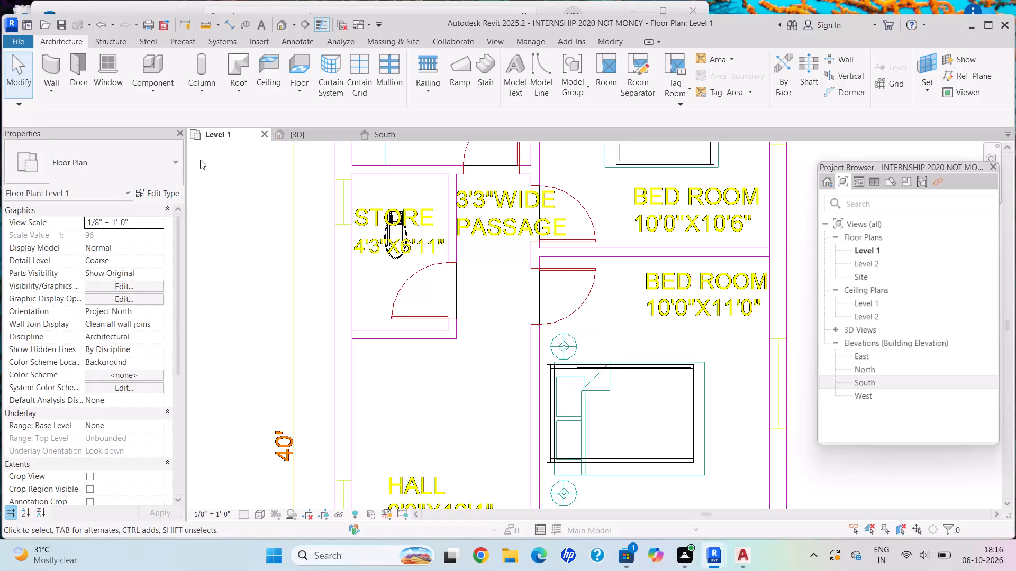
pyautogui.click(79, 82)
pyautogui.moveTo(587, 274); pyautogui.dragTo(488, 420, button='middle')
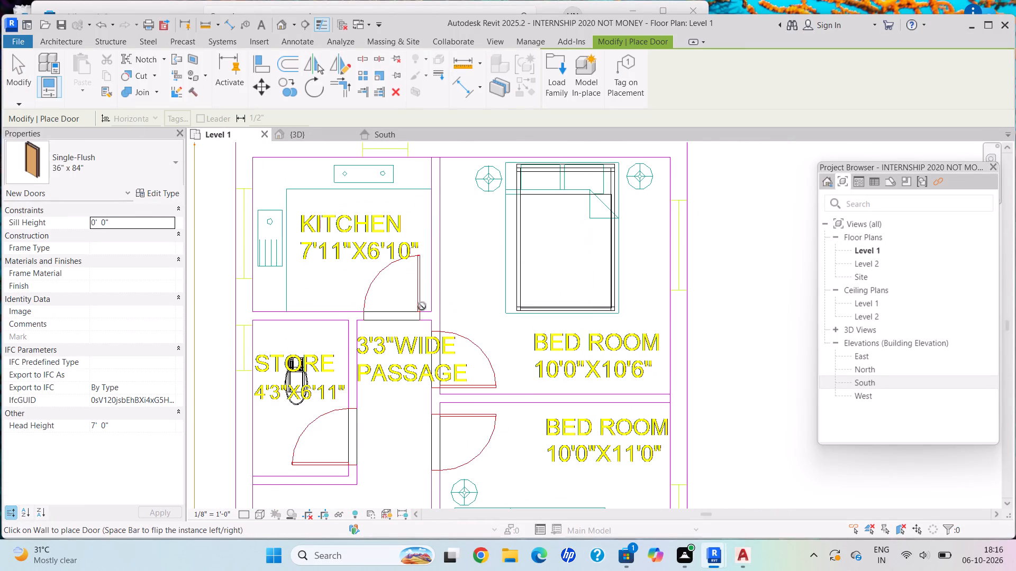
pyautogui.scroll(3, 421, 307)
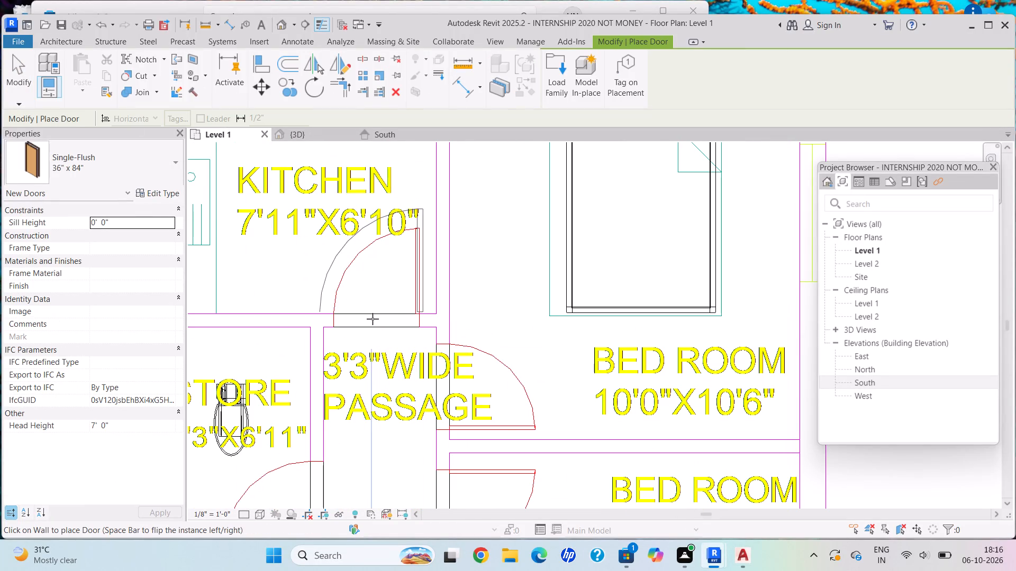
pyautogui.click(153, 193)
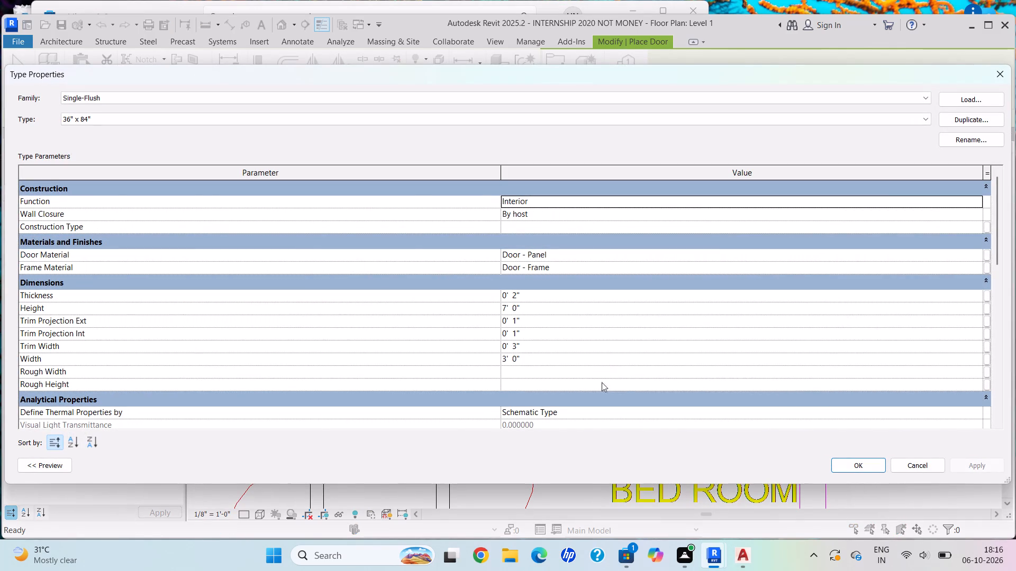
pyautogui.click(859, 466)
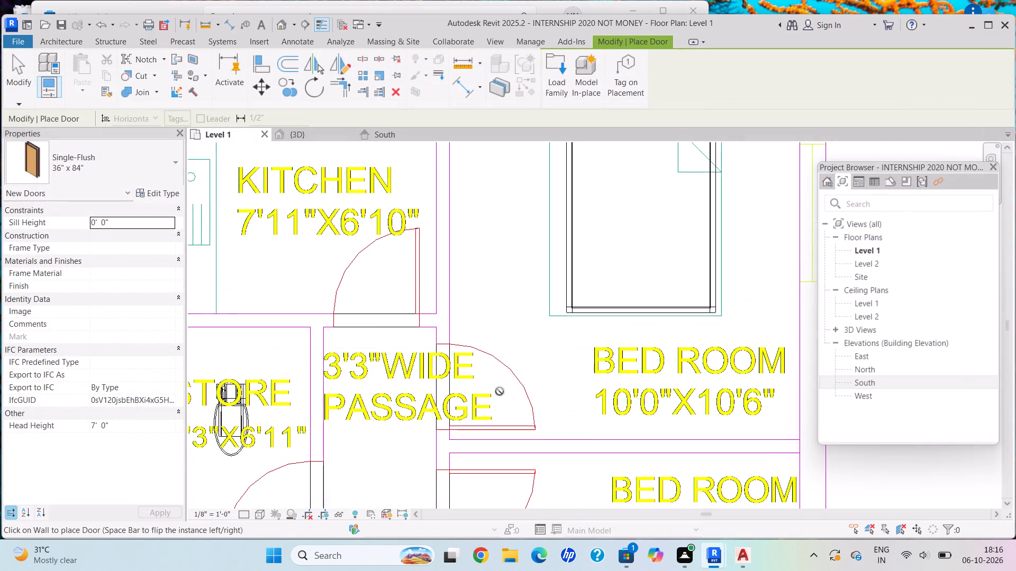
pyautogui.click(378, 315)
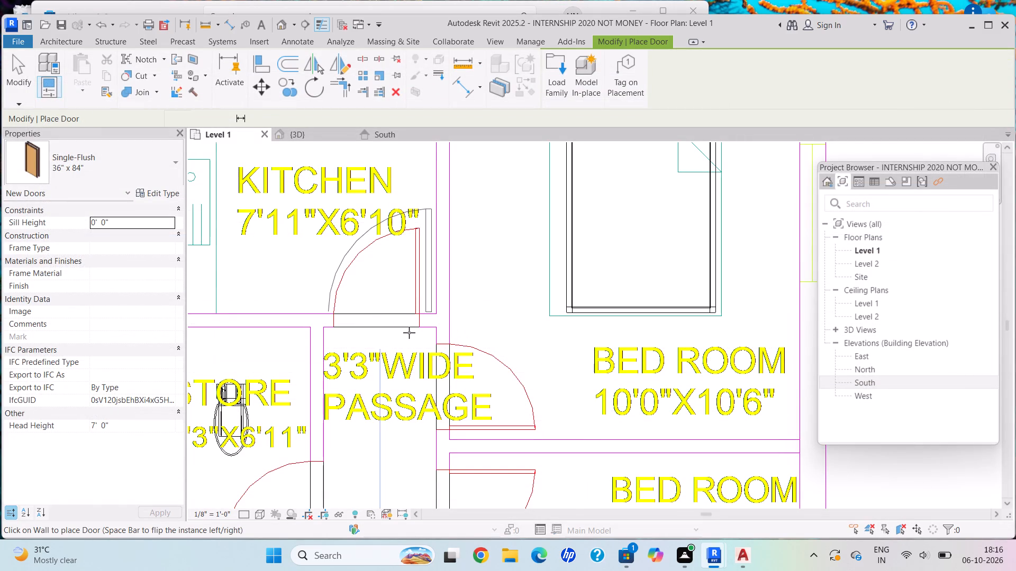
pyautogui.click(453, 386)
# Place Single-Flush 36" x 84" doors at the store and the 10'0"X11'0" bedroom beside the passage, matching the drawn swings.
pyautogui.scroll(-2, 419, 437)
pyautogui.moveTo(422, 438); pyautogui.dragTo(531, 266, button='middle')
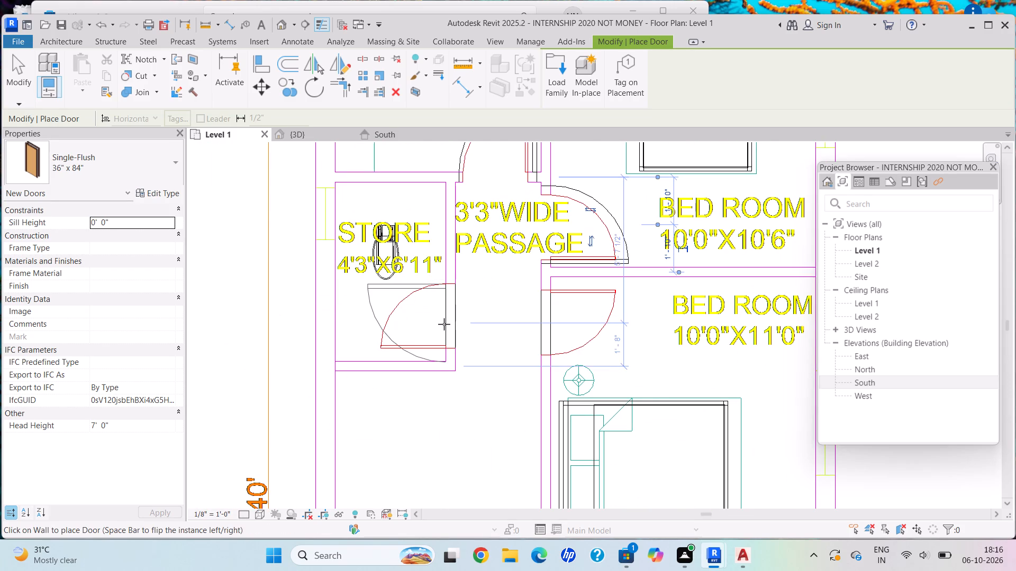
pyautogui.press('space')
pyautogui.click(443, 311)
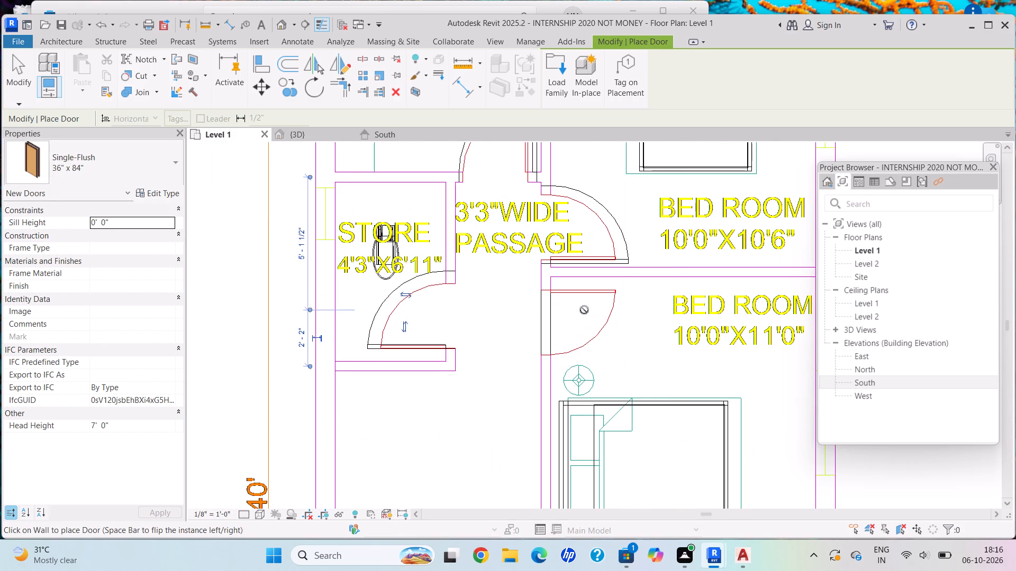
pyautogui.click(551, 325)
# Place Single-Flush 36" x 84" doors at the toilet and the 10'0"X11'0" bedroom below it, matching the drawn swings.
pyautogui.scroll(-1, 558, 325)
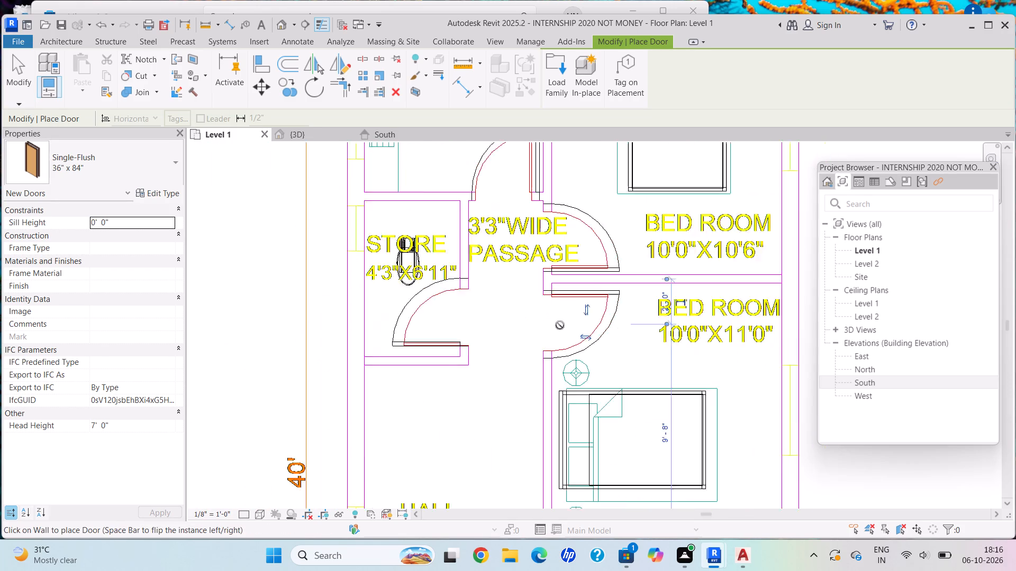
pyautogui.scroll(-3, 560, 325)
pyautogui.moveTo(560, 321); pyautogui.dragTo(466, 182, button='middle')
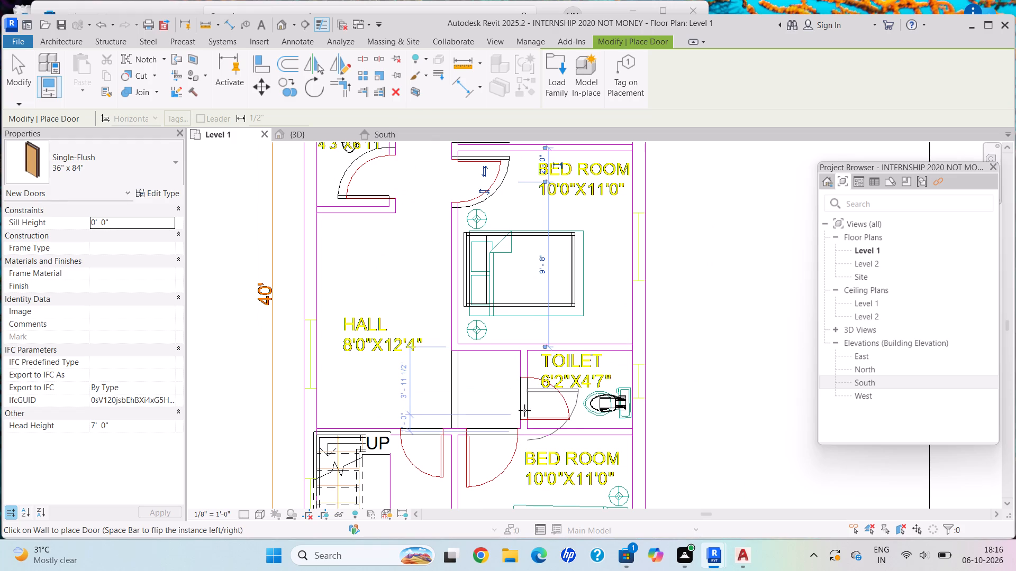
pyautogui.press('space')
pyautogui.click(524, 392)
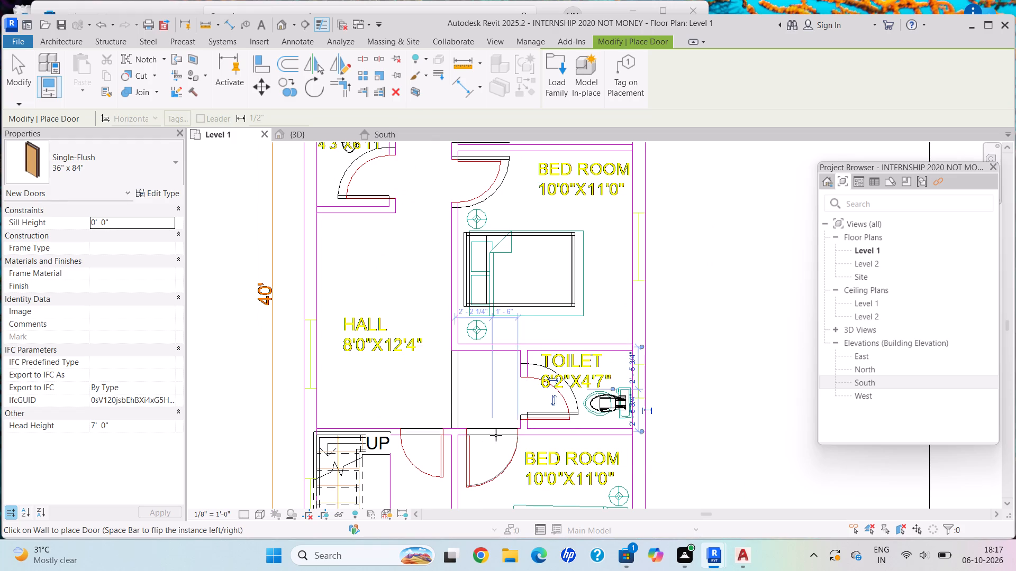
pyautogui.click(496, 435)
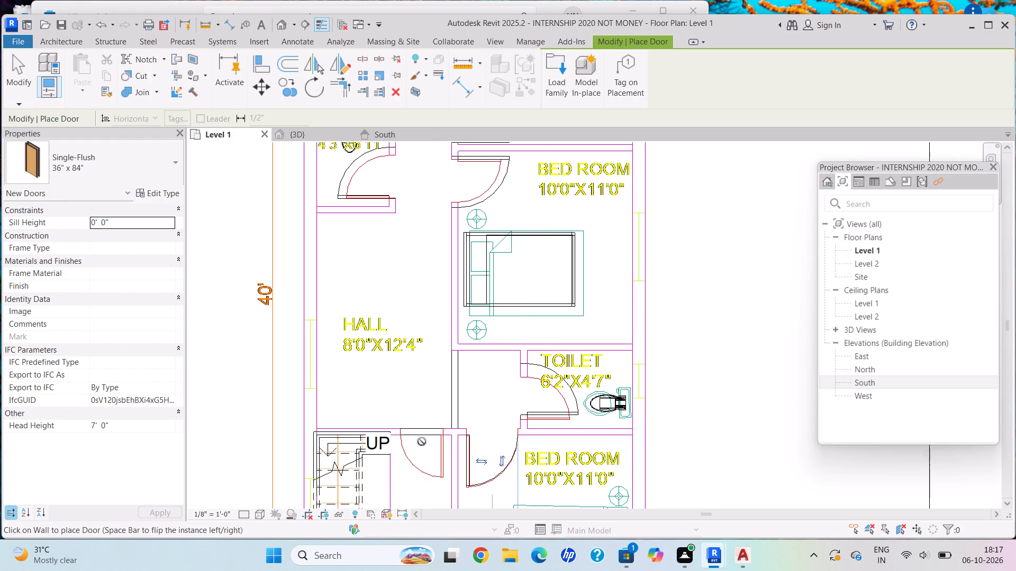
# Place Single-Flush 36" x 84" doors at the opening between the hall and stair and at the entry, matching the drawn swings.
pyautogui.press('space')
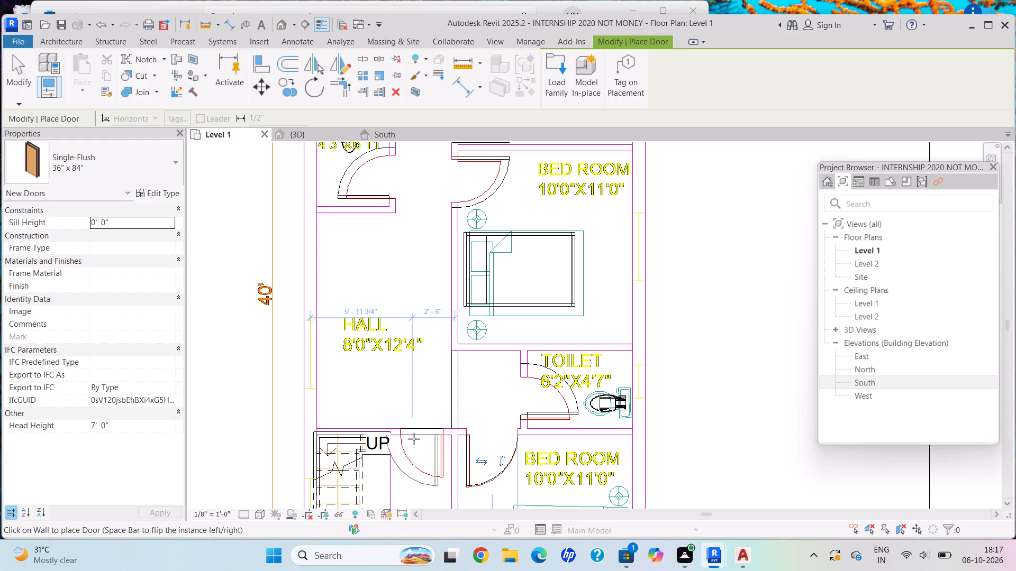
pyautogui.click(414, 439)
pyautogui.scroll(-4, 460, 420)
pyautogui.moveTo(456, 410); pyautogui.dragTo(470, 335, button='middle')
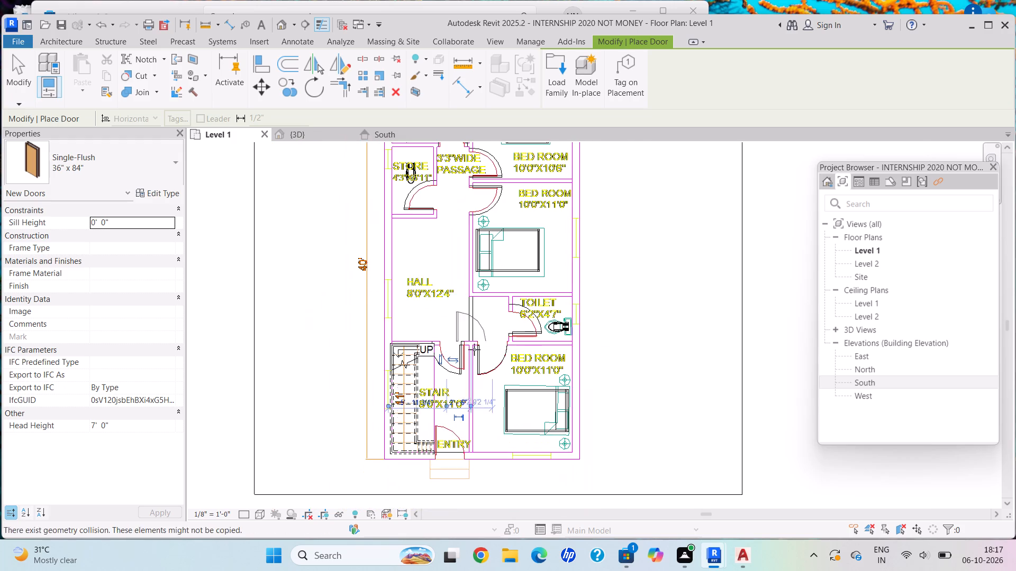
pyautogui.scroll(-2, 487, 346)
pyautogui.scroll(7, 452, 431)
pyautogui.scroll(-1, 455, 415)
pyautogui.scroll(2, 455, 415)
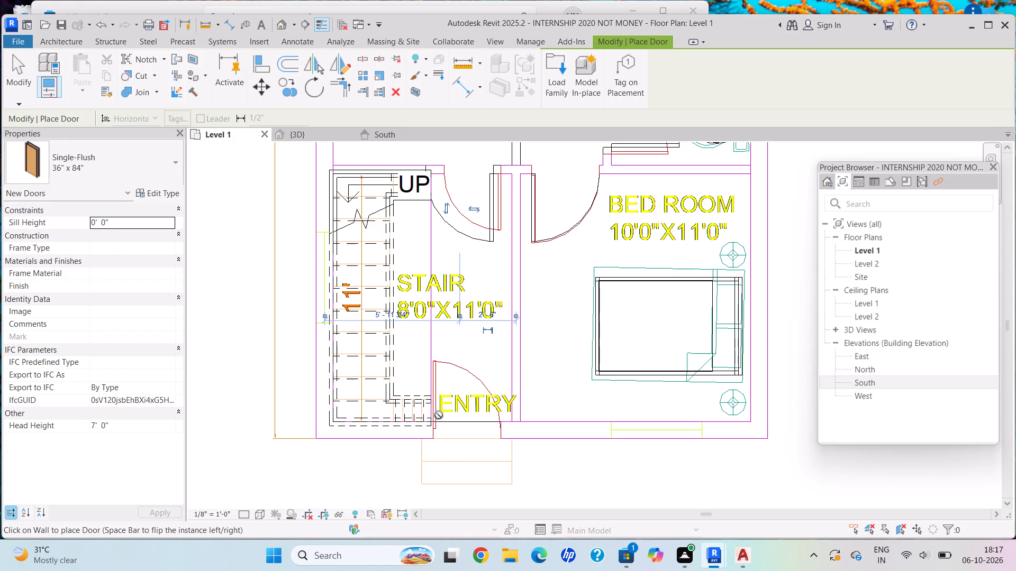
pyautogui.click(467, 429)
pyautogui.scroll(-1, 504, 300)
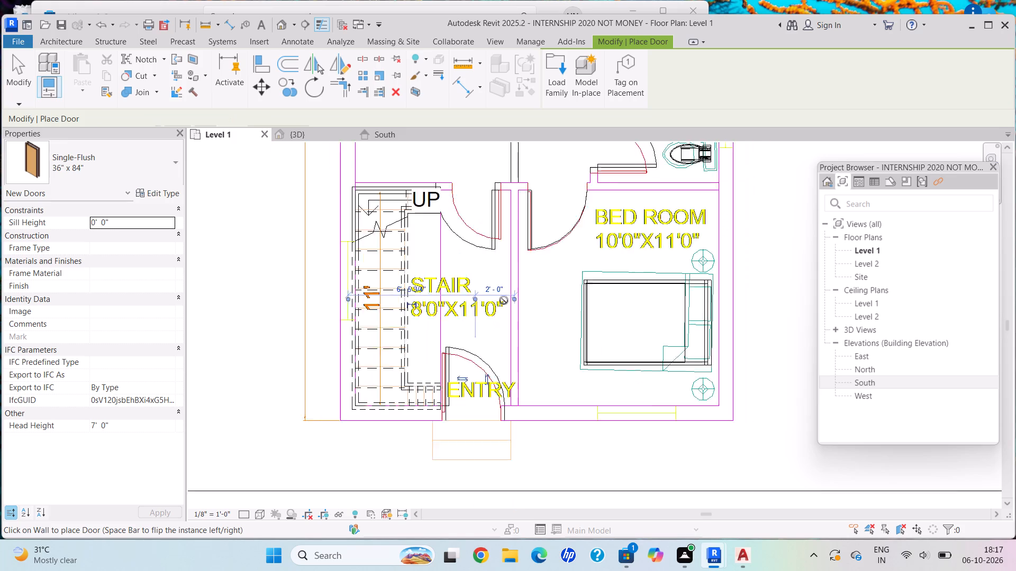
pyautogui.scroll(-2, 504, 300)
pyautogui.moveTo(504, 300); pyautogui.dragTo(533, 424, button='middle')
pyautogui.scroll(-2, 594, 306)
pyautogui.moveTo(594, 306); pyautogui.dragTo(531, 445, button='middle')
pyautogui.scroll(-1, 544, 349)
pyautogui.moveTo(544, 349); pyautogui.dragTo(557, 398, button='middle')
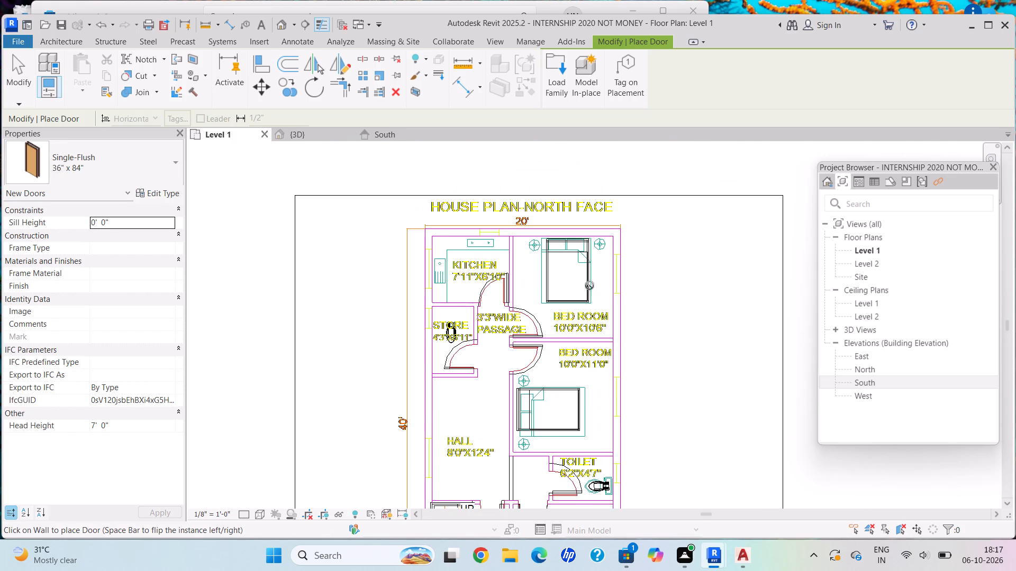
pyautogui.scroll(-1, 619, 285)
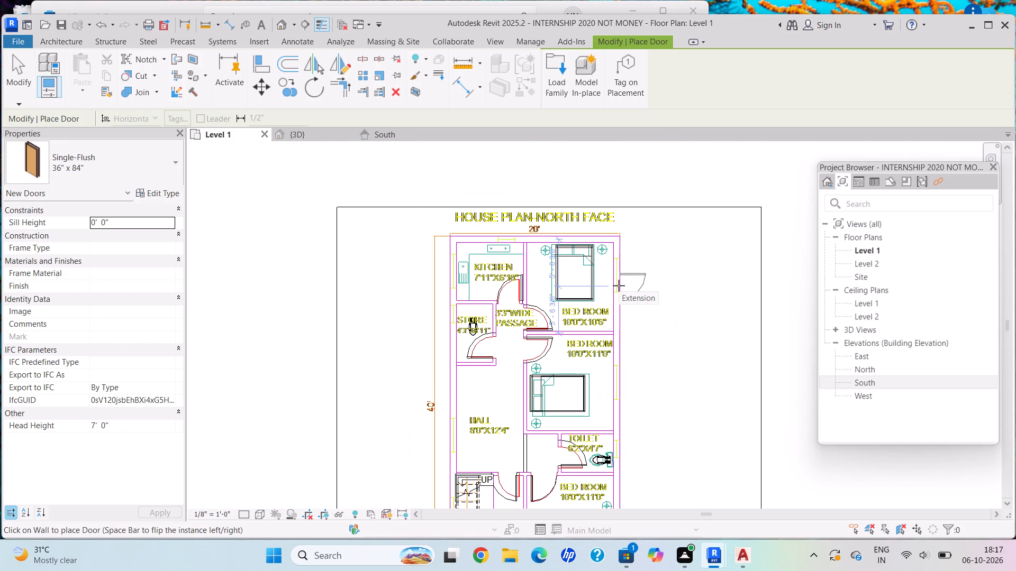
pyautogui.scroll(-4, 619, 279)
pyautogui.moveTo(617, 279); pyautogui.dragTo(591, 258, button='middle')
pyautogui.scroll(2, 576, 259)
pyautogui.scroll(-1, 573, 251)
pyautogui.scroll(1, 569, 246)
pyautogui.scroll(4, 537, 278)
pyautogui.scroll(-1, 516, 287)
pyautogui.scroll(1, 516, 287)
pyautogui.scroll(-1, 516, 287)
pyautogui.press('Escape')
pyautogui.press('Escape')
# Nudge the kitchen door left along its wall so its hinge-side edge lines up with the drawn opening.
pyautogui.scroll(2, 531, 215)
pyautogui.scroll(-1, 536, 214)
pyautogui.scroll(1, 538, 213)
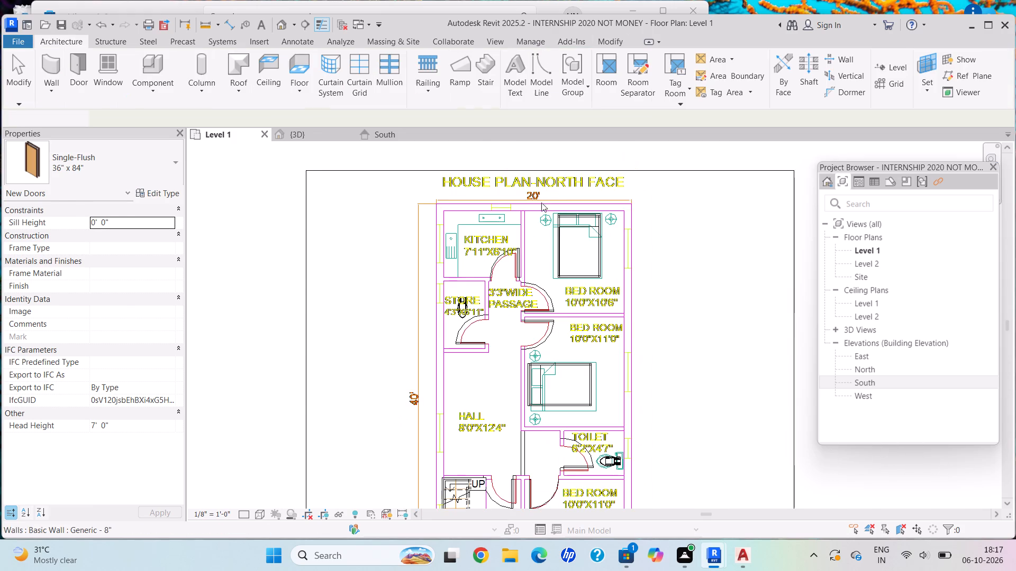
pyautogui.scroll(1, 541, 202)
pyautogui.press('Escape')
pyautogui.scroll(3, 514, 302)
pyautogui.scroll(-1, 513, 303)
pyautogui.scroll(1, 507, 318)
pyautogui.scroll(-1, 507, 318)
pyautogui.scroll(5, 507, 318)
pyautogui.scroll(-1, 496, 336)
pyautogui.scroll(6, 497, 334)
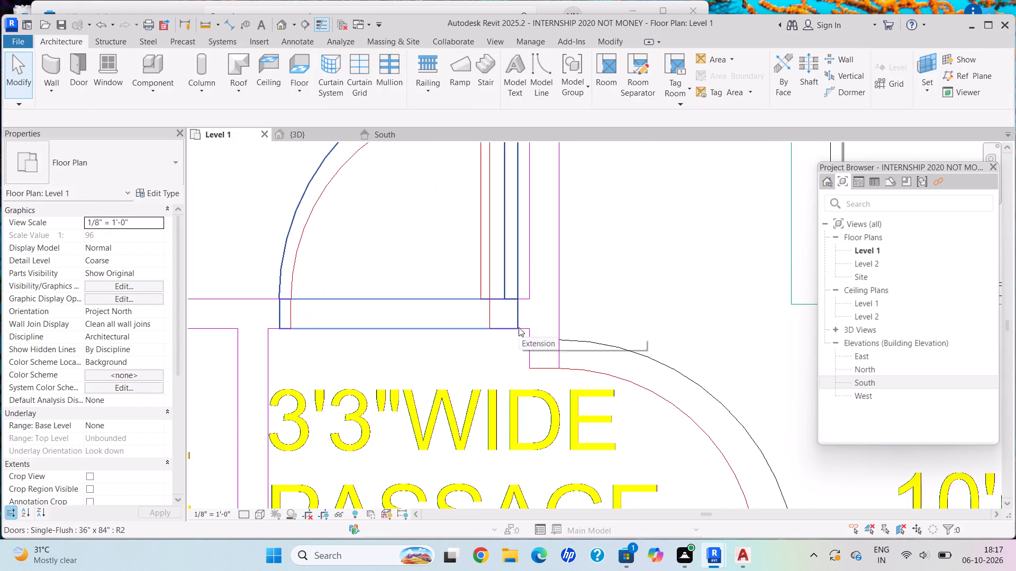
pyautogui.click(511, 327)
pyautogui.press('Left')
pyautogui.press('Left')
pyautogui.press('Left')
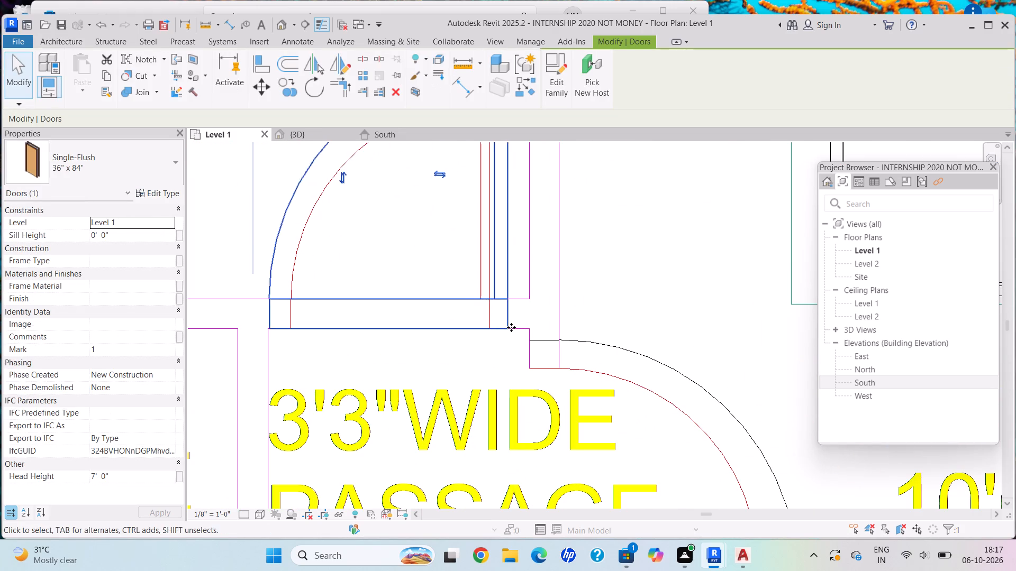
pyautogui.press('Left')
pyautogui.press('Left')
pyautogui.press('Left')
pyautogui.press('Left')
pyautogui.press('Left')
pyautogui.press('Left')
pyautogui.press('Escape')
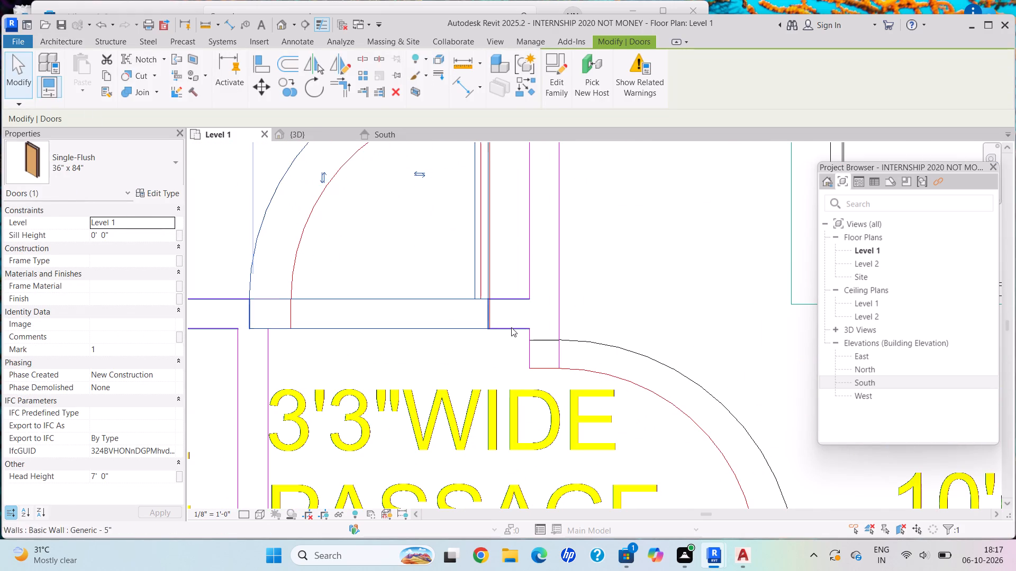
# Nudge the store door slightly up along its wall to line its leaf up with the drawn door.
pyautogui.scroll(-10, 512, 326)
pyautogui.moveTo(616, 348); pyautogui.dragTo(595, 210, button='middle')
pyautogui.scroll(2, 389, 342)
pyautogui.scroll(-1, 390, 333)
pyautogui.scroll(1, 391, 325)
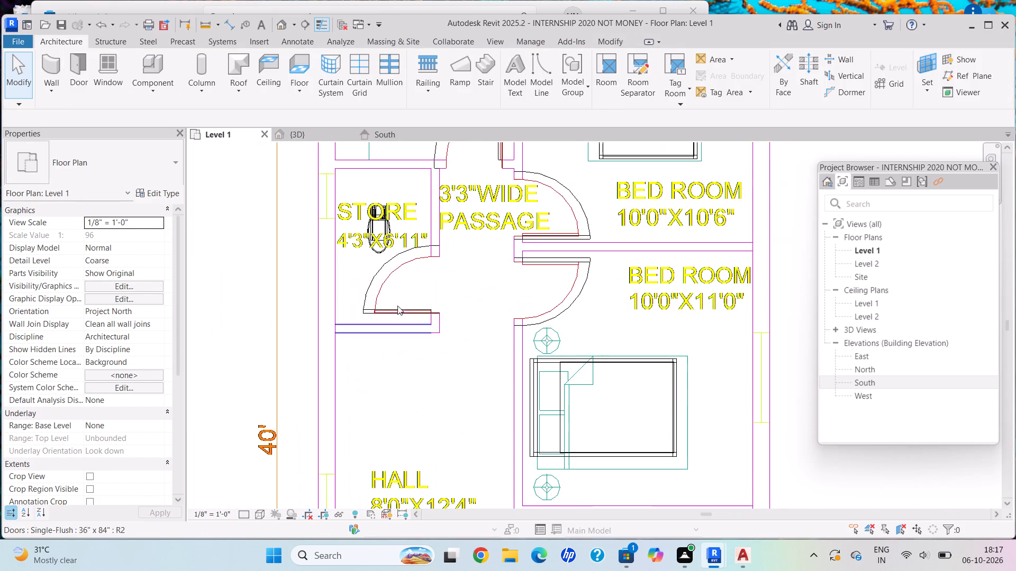
pyautogui.scroll(2, 491, 307)
pyautogui.scroll(-1, 491, 307)
pyautogui.scroll(1, 491, 307)
pyautogui.scroll(-1, 491, 307)
pyautogui.scroll(4, 491, 307)
pyautogui.scroll(-1, 429, 313)
pyautogui.scroll(6, 429, 313)
pyautogui.scroll(-1, 400, 310)
pyautogui.scroll(3, 400, 310)
pyautogui.scroll(-1, 400, 310)
pyautogui.scroll(2, 400, 310)
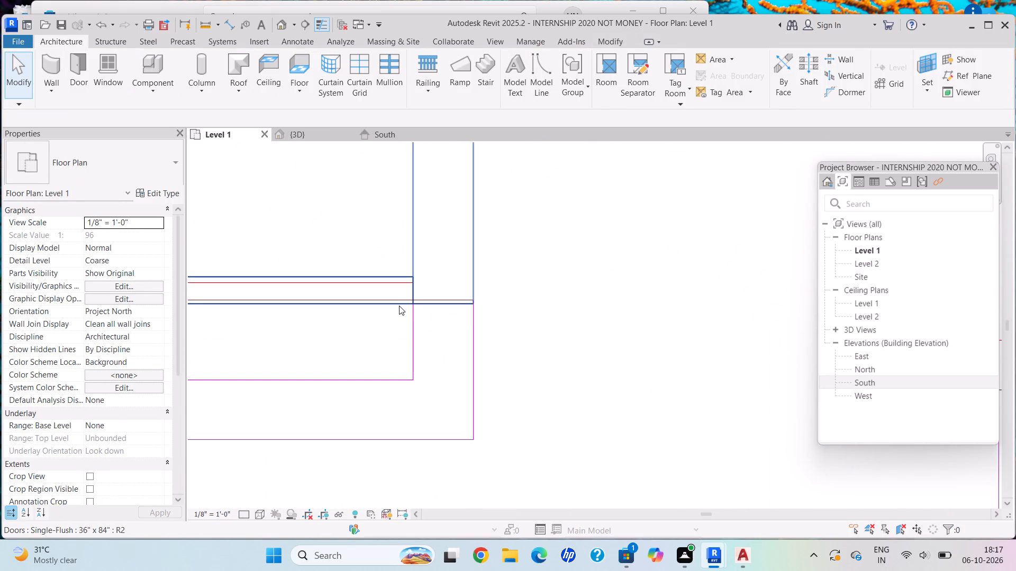
pyautogui.click(399, 305)
pyautogui.press('Up')
pyautogui.press('Up')
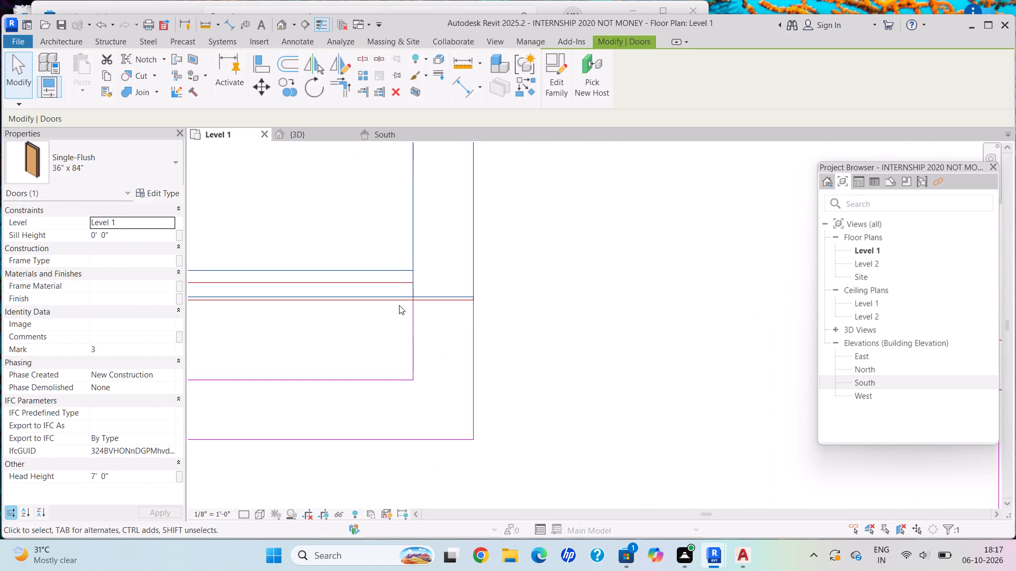
pyautogui.press('Down')
pyautogui.press('Escape')
# Nudge the 10'0"X10'6" bedroom door up along the passage wall so its hinge-side edge lines up with the drawn opening.
pyautogui.scroll(-6, 479, 335)
pyautogui.scroll(1, 559, 416)
pyautogui.scroll(-8, 559, 417)
pyautogui.moveTo(591, 401); pyautogui.dragTo(425, 398, button='middle')
pyautogui.scroll(5, 556, 292)
pyautogui.scroll(-1, 506, 200)
pyautogui.scroll(1, 506, 200)
pyautogui.scroll(2, 603, 291)
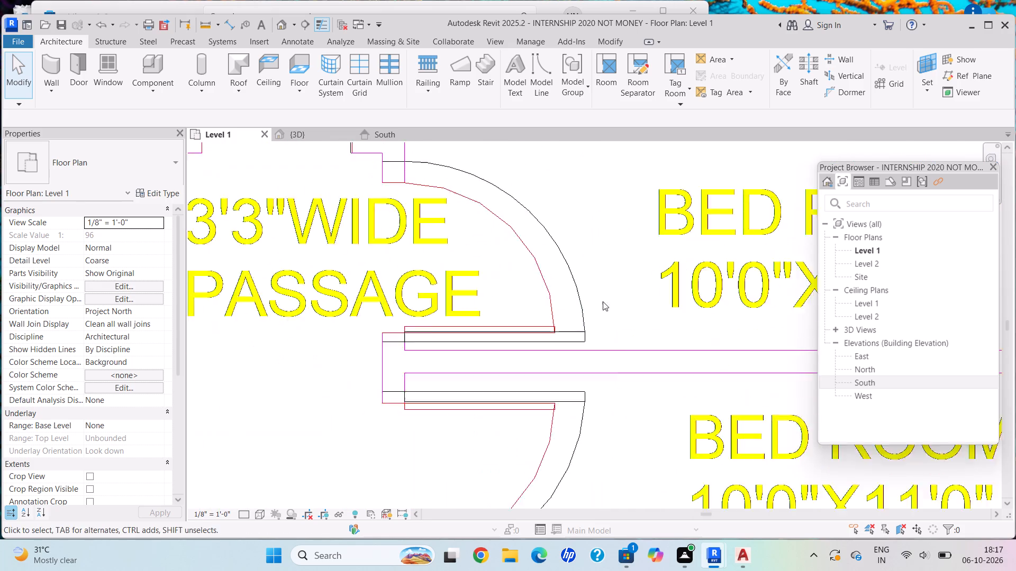
pyautogui.scroll(3, 603, 301)
pyautogui.scroll(-1, 565, 354)
pyautogui.scroll(4, 557, 356)
pyautogui.click(532, 354)
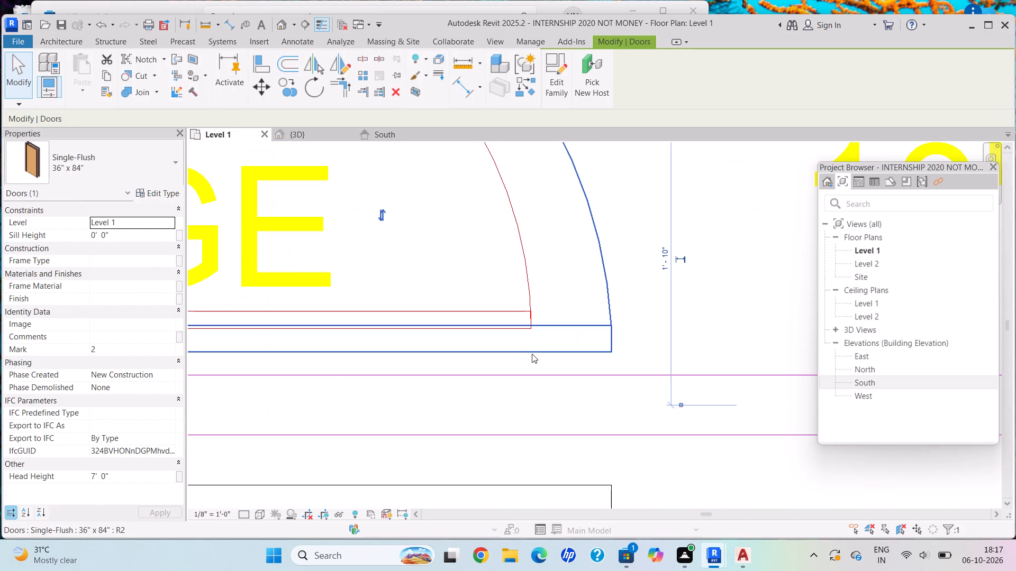
pyautogui.press('Up')
pyautogui.press('Up')
pyautogui.press('Up')
pyautogui.press('Up')
pyautogui.press('Up')
pyautogui.press('Up')
pyautogui.press('Up')
pyautogui.press('Up')
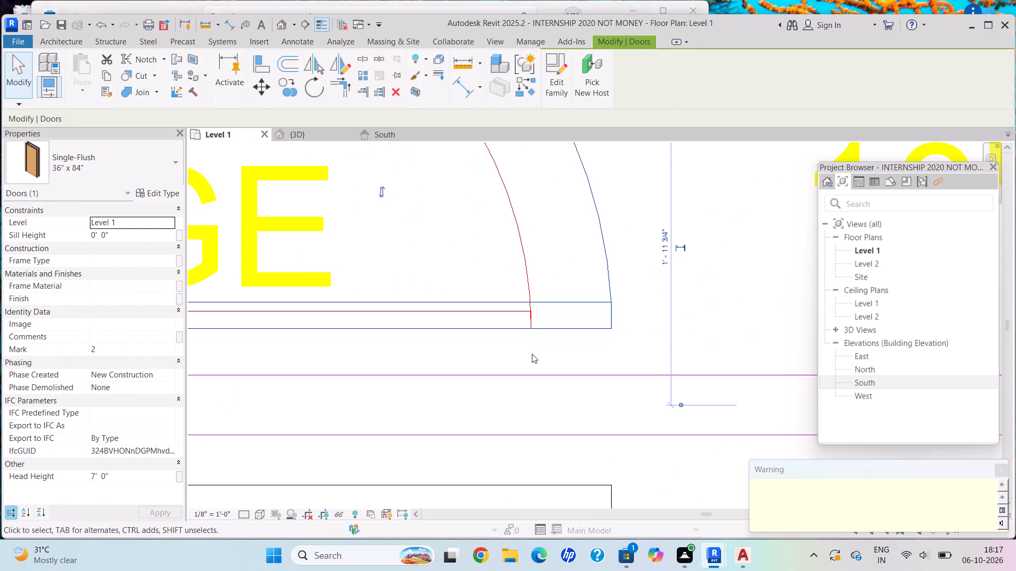
pyautogui.press('Down')
pyautogui.press('Escape')
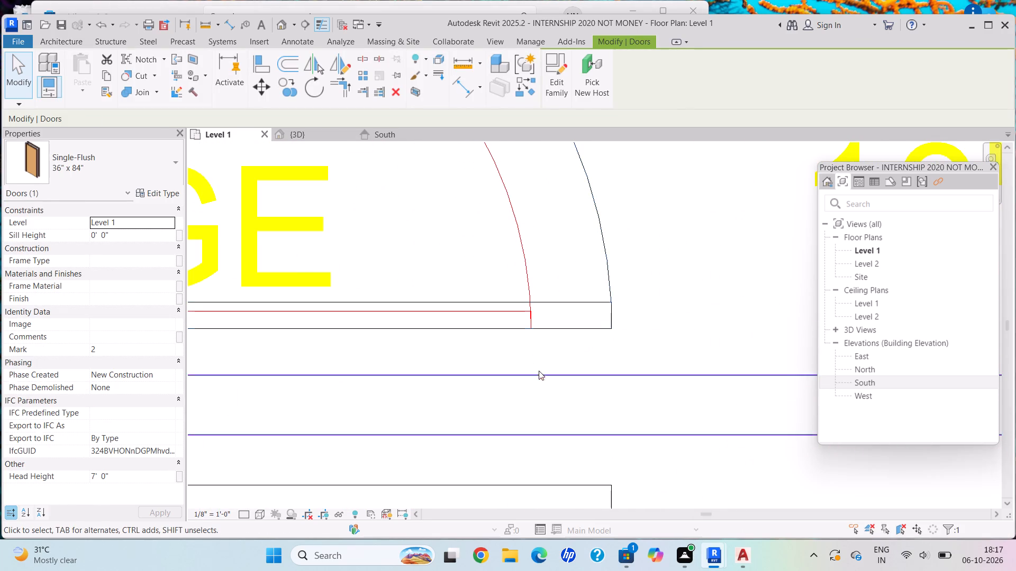
# Nudge the door of the 10'0"X11'0" bedroom beside the passage down until its hinge-side edge meets the drawn opening.
pyautogui.scroll(1, 525, 354)
pyautogui.scroll(-4, 525, 354)
pyautogui.moveTo(525, 354); pyautogui.dragTo(551, 248, button='middle')
pyautogui.click(394, 334)
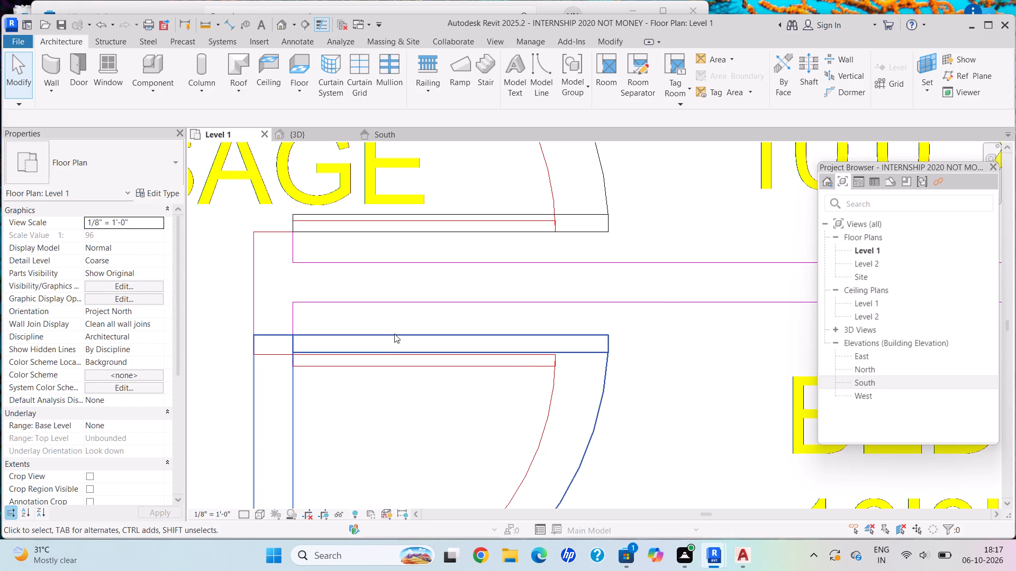
pyautogui.press('Down')
pyautogui.press('Down')
pyautogui.press('Down')
pyautogui.press('Down')
pyautogui.press('Down')
pyautogui.press('Down')
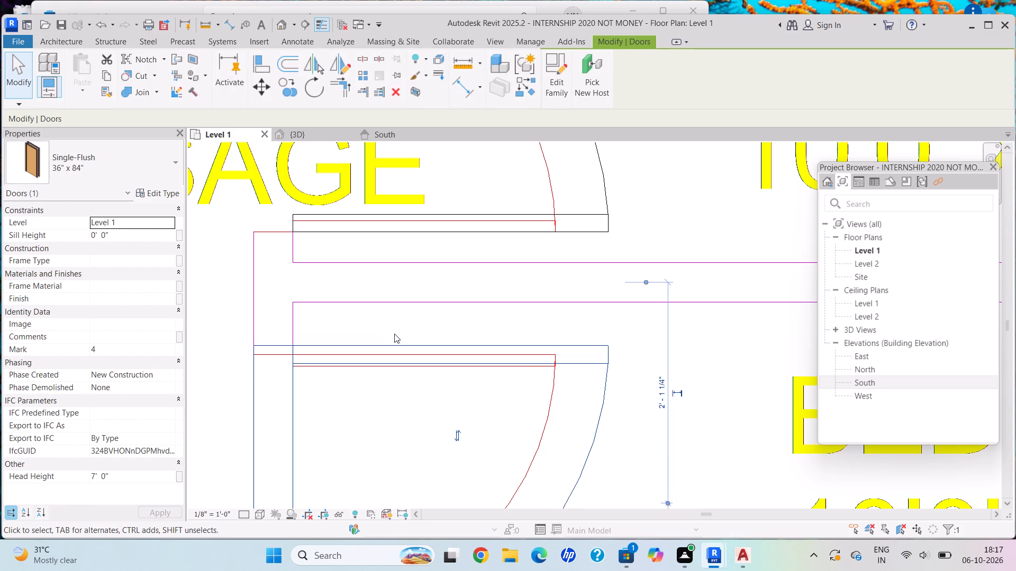
pyautogui.press('Down')
pyautogui.press('Down')
pyautogui.press('Down')
pyautogui.press('Escape')
pyautogui.scroll(-4, 466, 375)
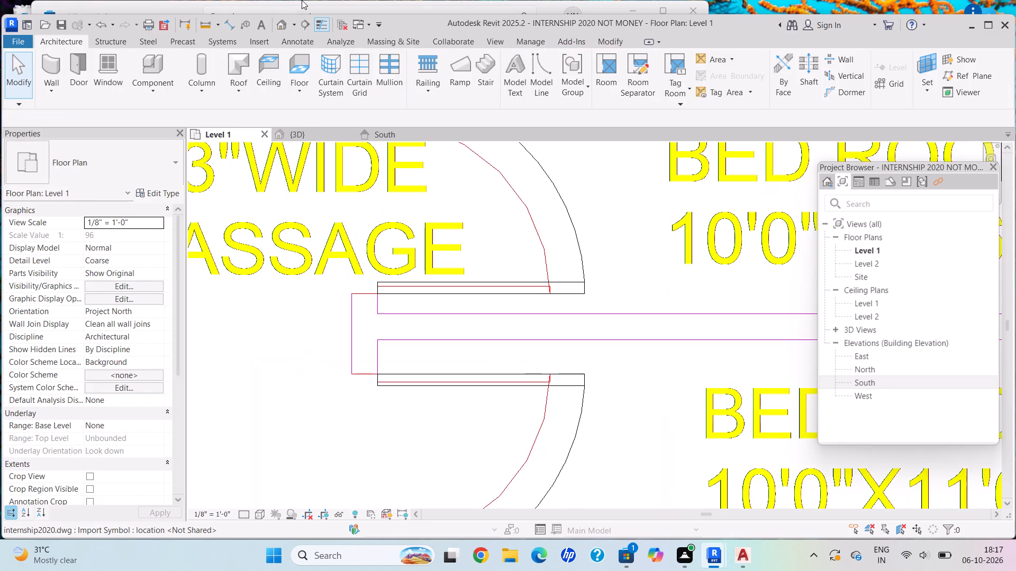
# Nudge the toilet door down along its wall so its leaf lines up with the drawn door.
pyautogui.scroll(-1, 302, 0)
pyautogui.scroll(1, 302, 2)
pyautogui.scroll(-3, 304, 13)
pyautogui.middleClick(318, 53)
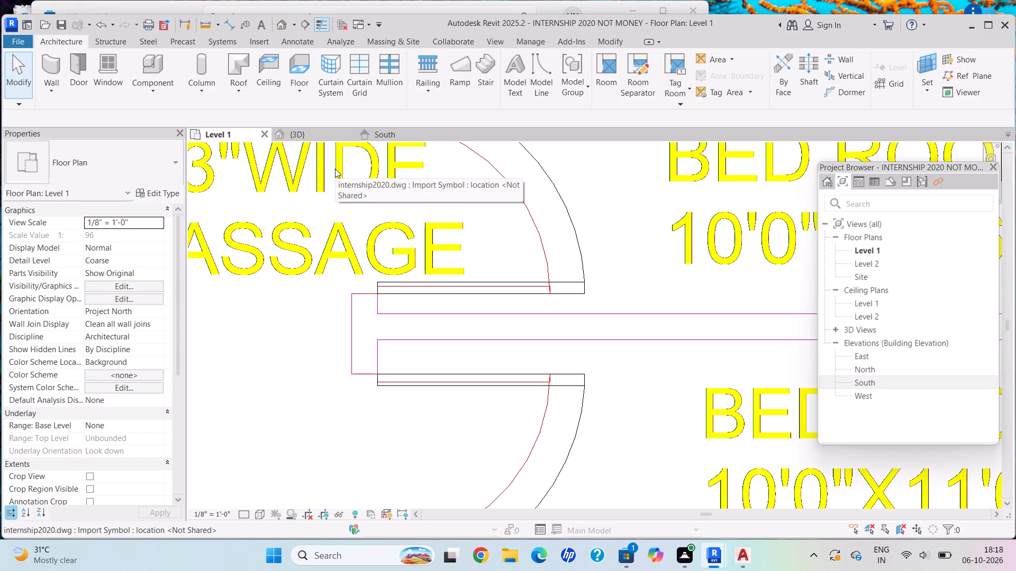
pyautogui.scroll(-5, 422, 287)
pyautogui.moveTo(497, 325); pyautogui.dragTo(324, 301, button='middle')
pyautogui.scroll(-5, 317, 301)
pyautogui.moveTo(387, 352); pyautogui.dragTo(412, 297, button='middle')
pyautogui.scroll(2, 404, 314)
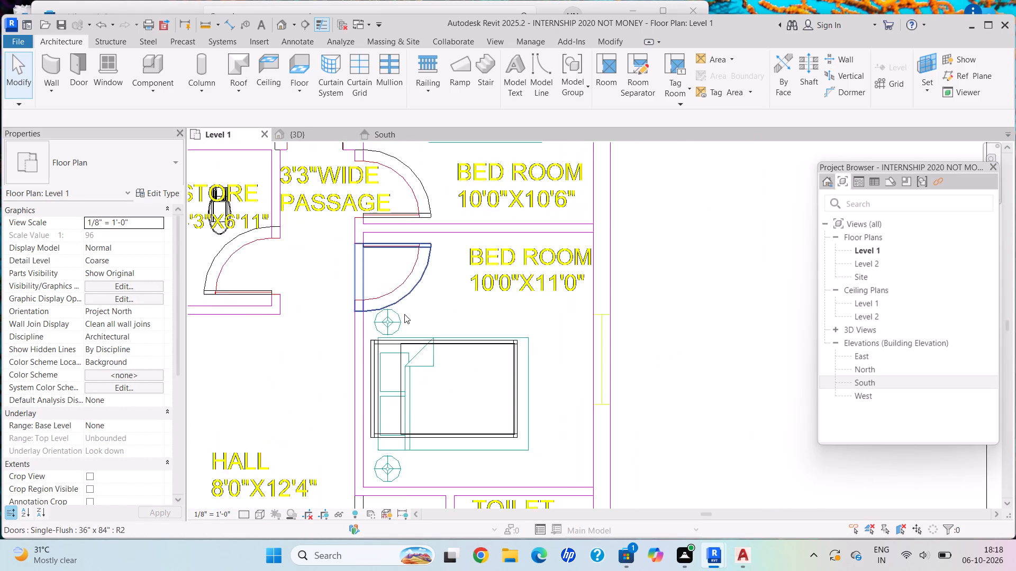
pyautogui.scroll(2, 404, 314)
pyautogui.scroll(3, 419, 255)
pyautogui.scroll(-6, 397, 352)
pyautogui.moveTo(475, 426); pyautogui.dragTo(497, 314, button='middle')
pyautogui.scroll(-2, 526, 367)
pyautogui.moveTo(524, 373); pyautogui.dragTo(558, 217, button='middle')
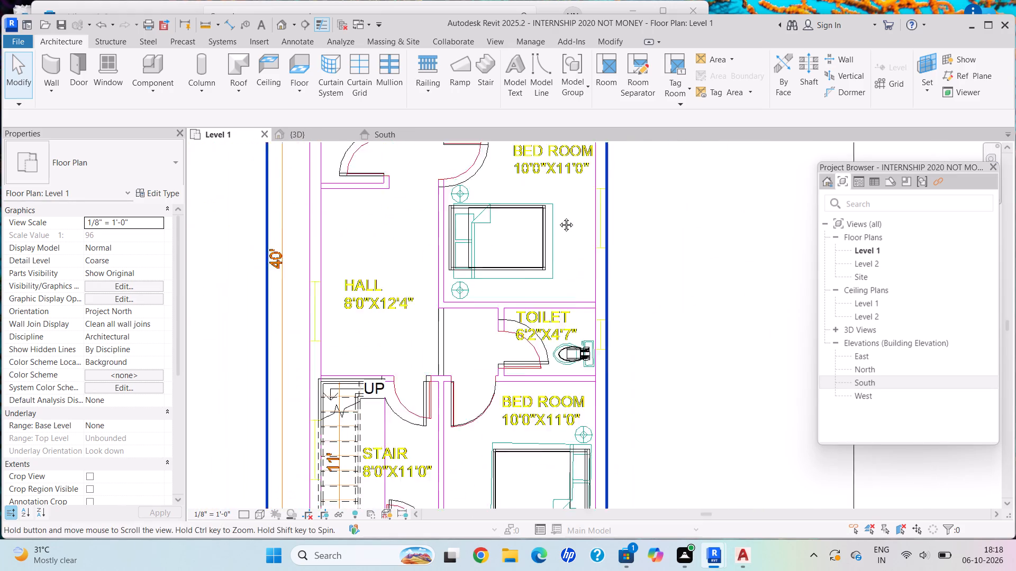
pyautogui.moveTo(558, 217); pyautogui.dragTo(556, 220, button='middle')
pyautogui.scroll(-1, 557, 289)
pyautogui.scroll(6, 556, 294)
pyautogui.click(539, 303)
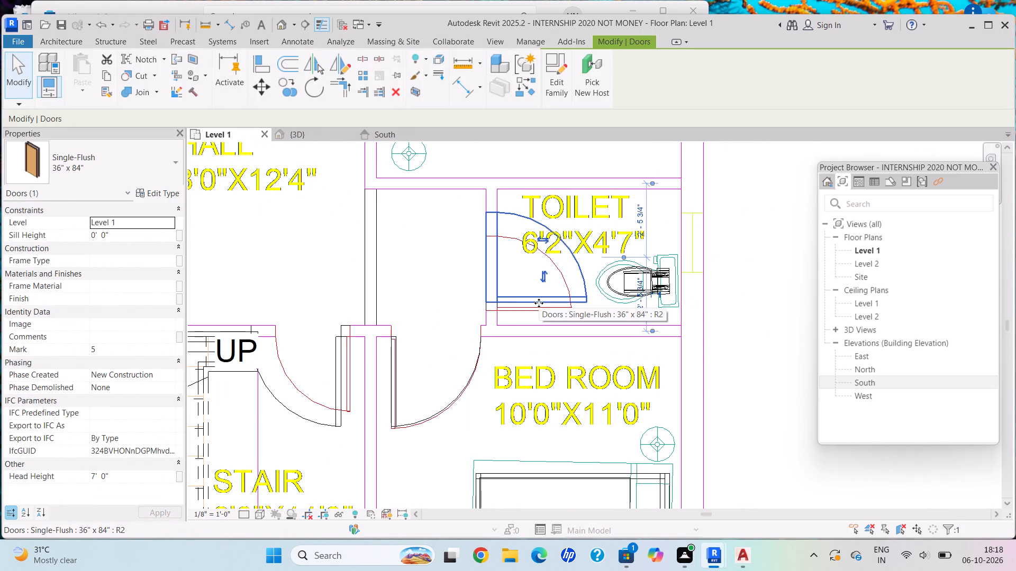
pyautogui.press('Down')
pyautogui.press('Down')
pyautogui.press('Down')
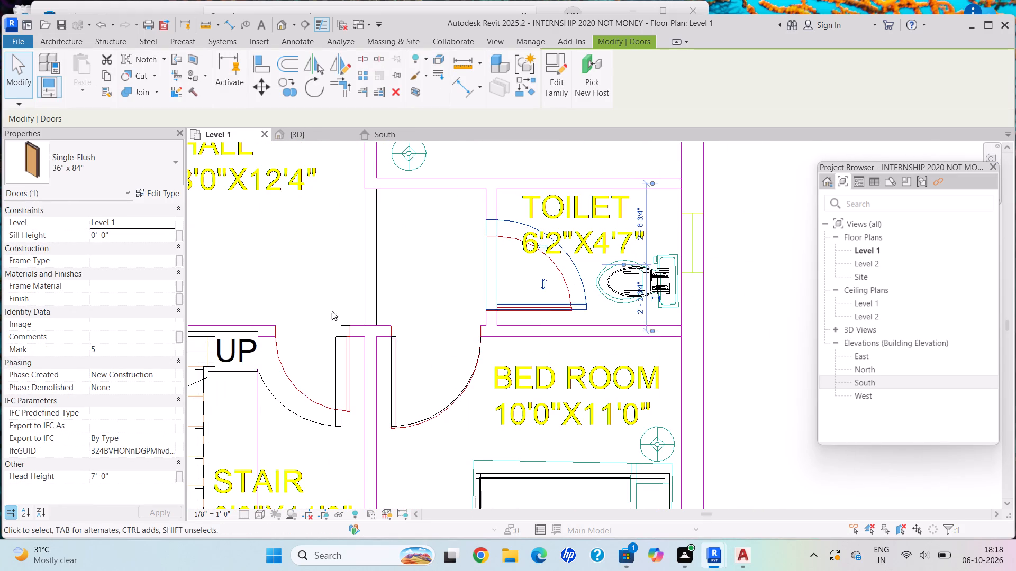
# Nudge the door between the hall and stair right along its wall to line its hinge side up with the drawn opening.
pyautogui.scroll(2, 328, 377)
pyautogui.scroll(-1, 331, 375)
pyautogui.click(343, 367)
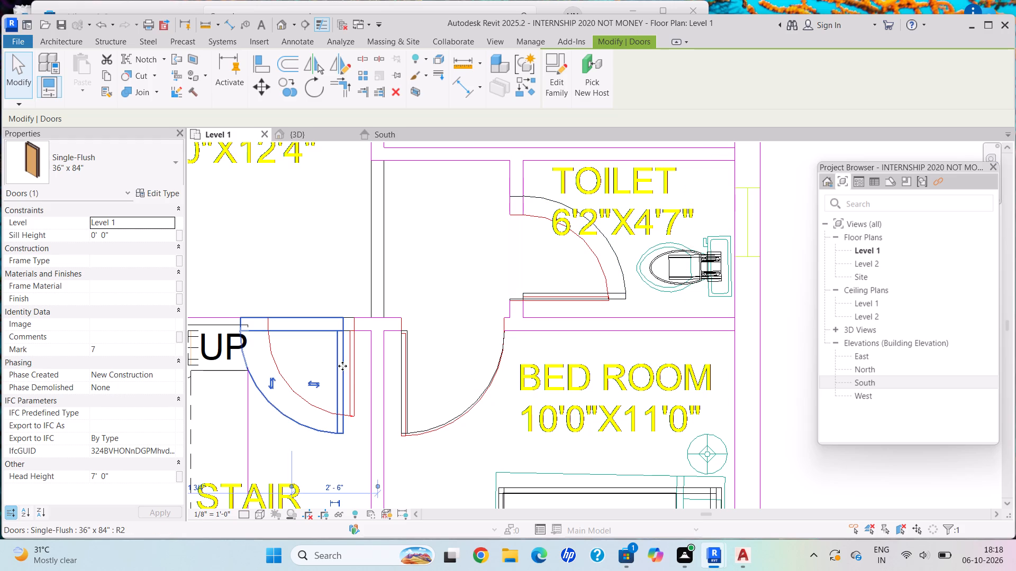
pyautogui.press('Right')
pyautogui.press('Right')
pyautogui.press('Right')
pyautogui.press('Right')
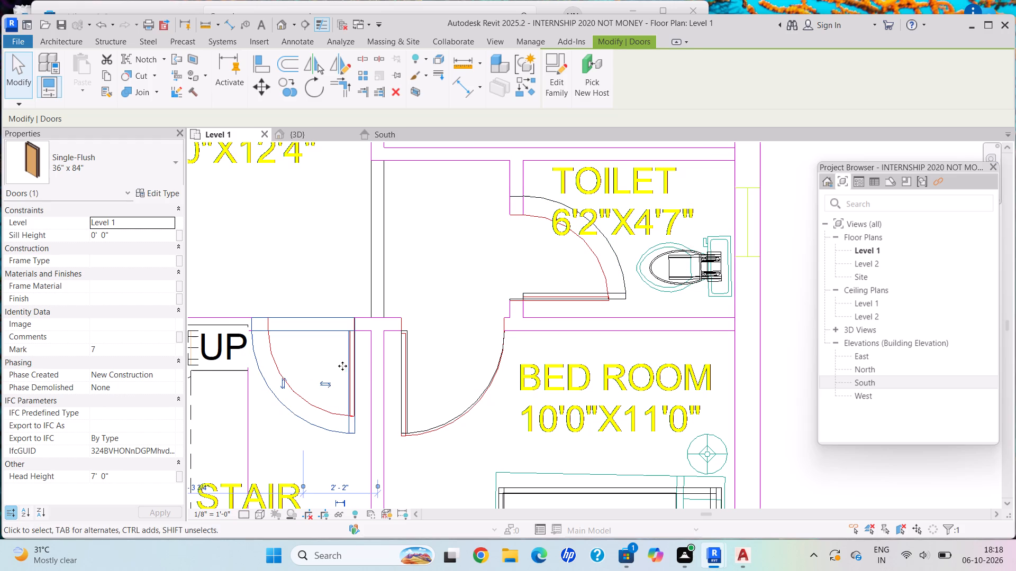
pyautogui.scroll(1, 518, 421)
pyautogui.scroll(-3, 634, 468)
pyautogui.scroll(1, 634, 468)
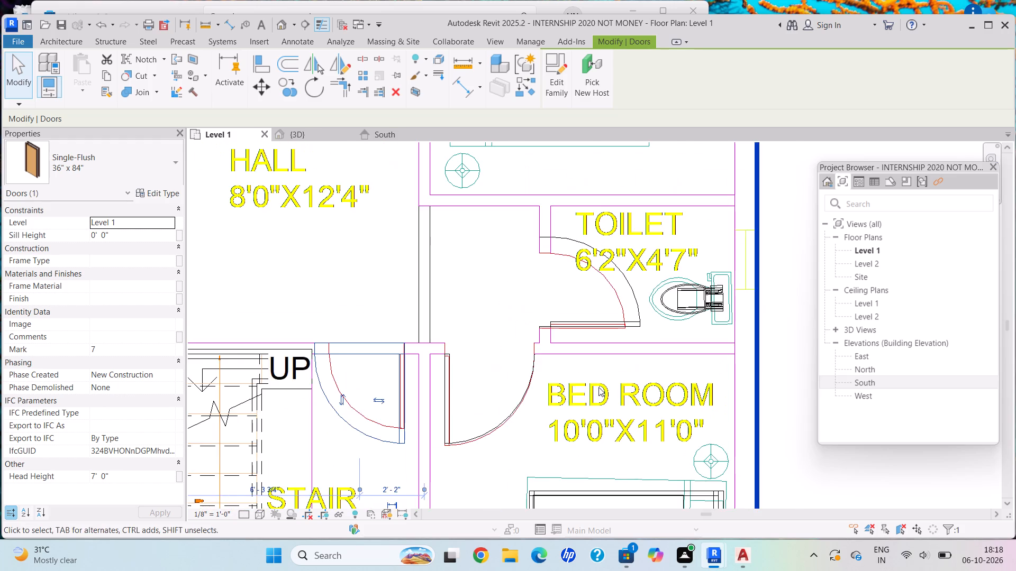
pyautogui.scroll(-3, 600, 385)
pyautogui.moveTo(609, 384); pyautogui.dragTo(625, 301, button='middle')
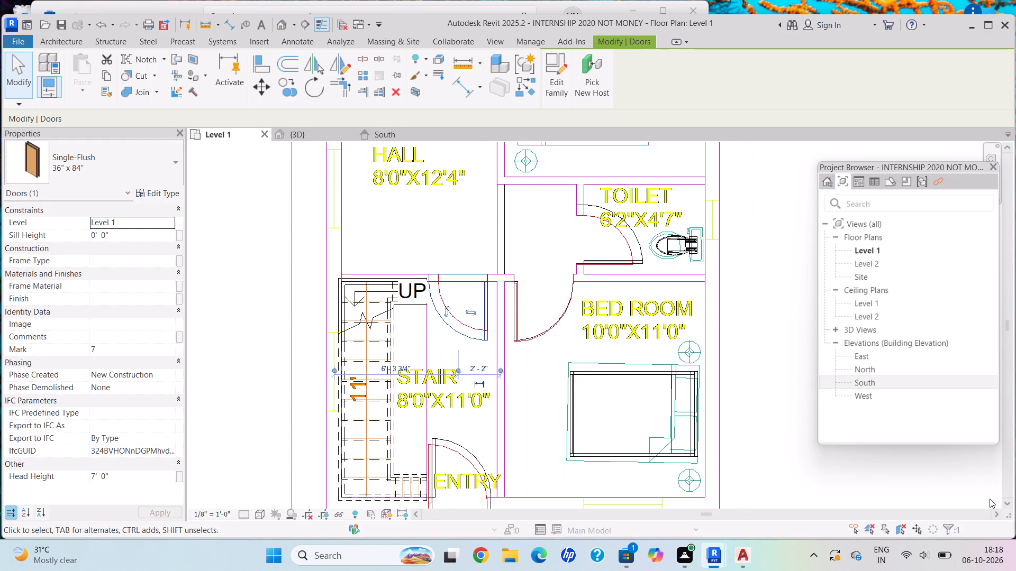
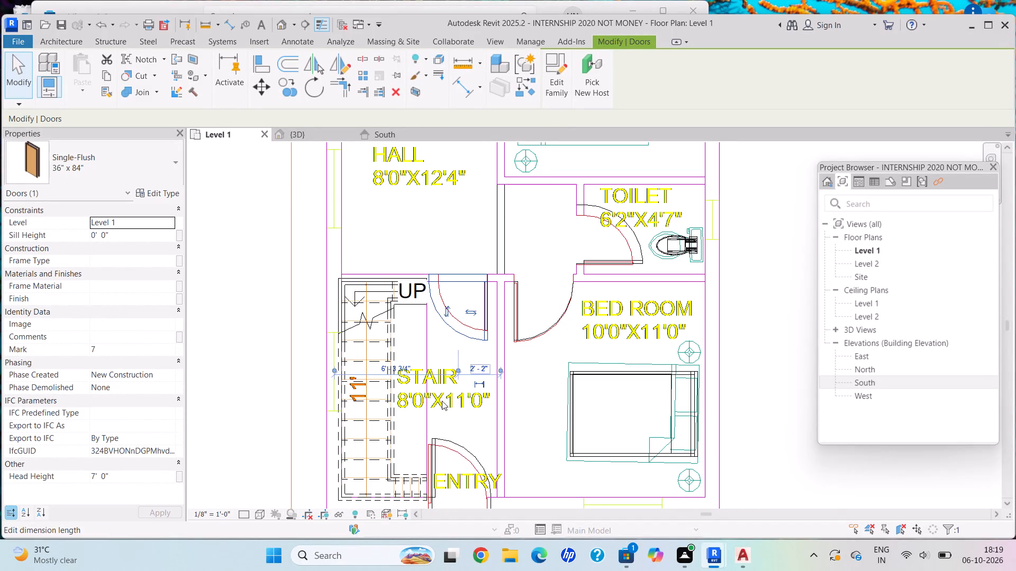
# Nudge the entry door left along the front wall until its hinge side lines up with the drawn opening.
pyautogui.scroll(-1, 511, 346)
pyautogui.scroll(1, 511, 346)
pyautogui.scroll(-1, 511, 346)
pyautogui.moveTo(507, 344); pyautogui.dragTo(483, 314, button='middle')
pyautogui.scroll(1, 460, 455)
pyautogui.scroll(-1, 460, 455)
pyautogui.scroll(2, 460, 453)
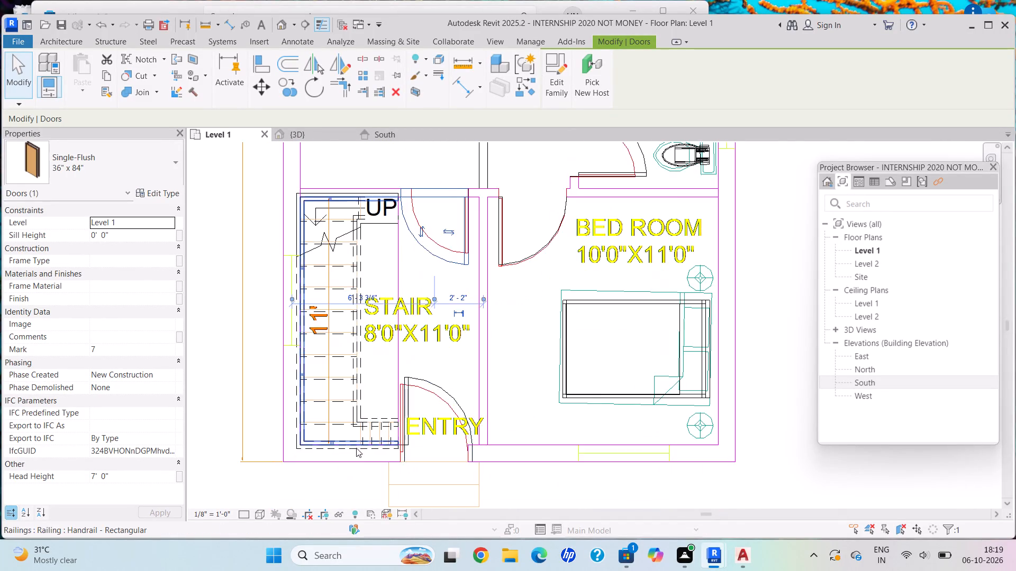
pyautogui.scroll(3, 351, 446)
pyautogui.scroll(-1, 351, 446)
pyautogui.scroll(3, 351, 445)
pyautogui.scroll(4, 452, 462)
pyautogui.click(467, 480)
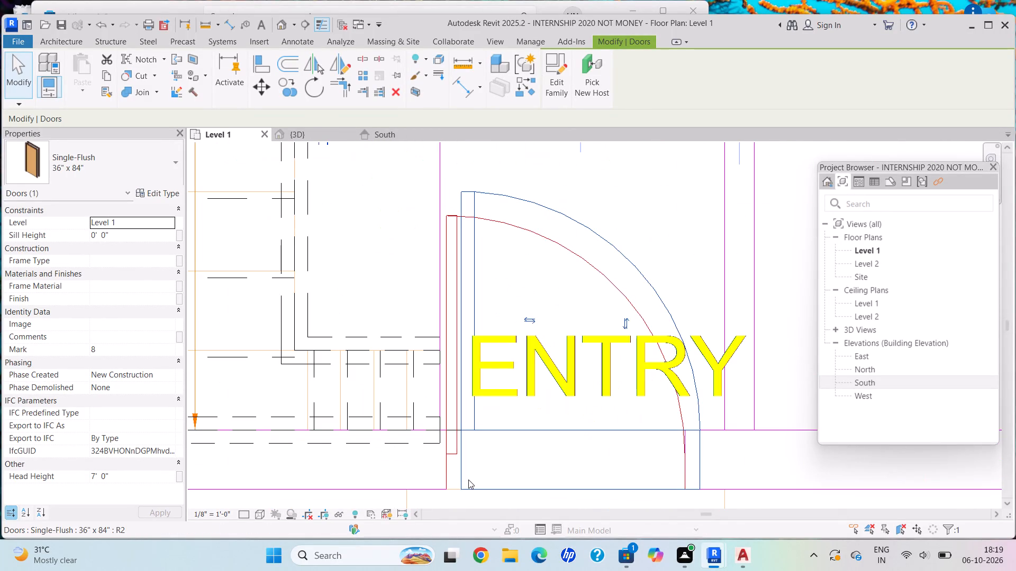
pyautogui.press('Left')
pyautogui.press('Left')
pyautogui.press('Left')
pyautogui.press('Left')
pyautogui.press('Left')
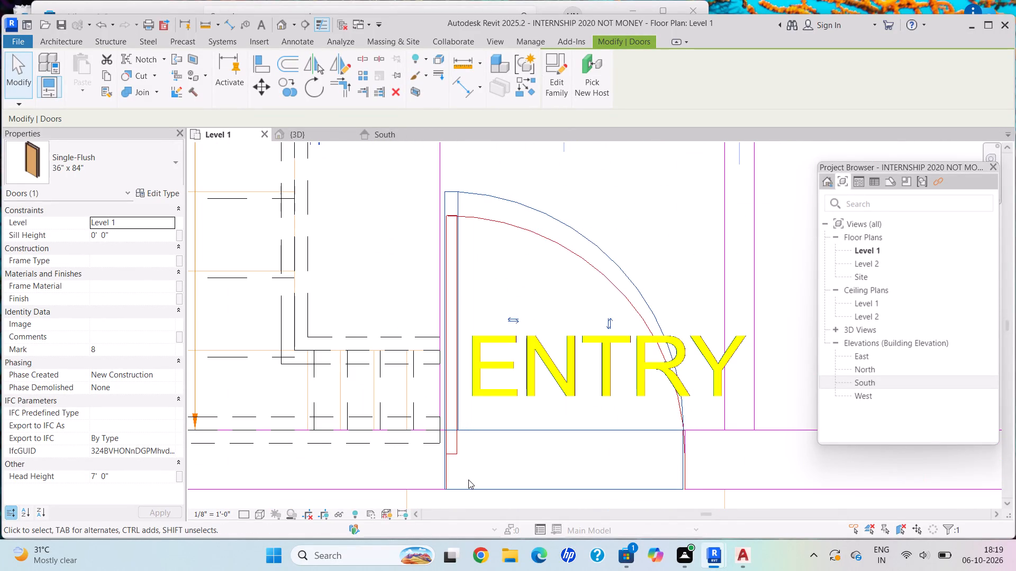
pyautogui.press('Escape')
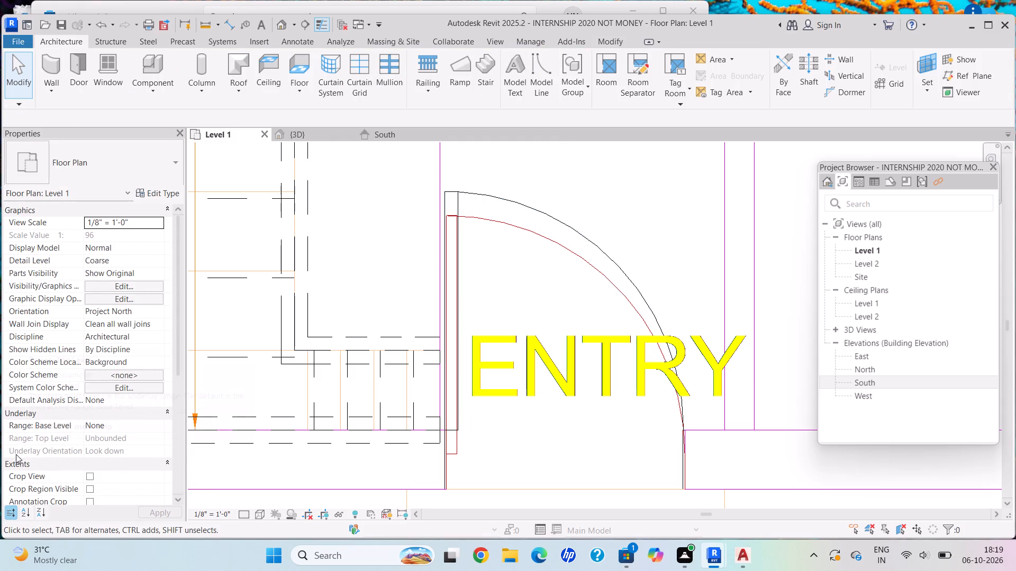
# Review the Level 1 plan room by room, checking the placed doors against the drawn openings.
pyautogui.scroll(-5, 31, 388)
pyautogui.scroll(-4, 394, 352)
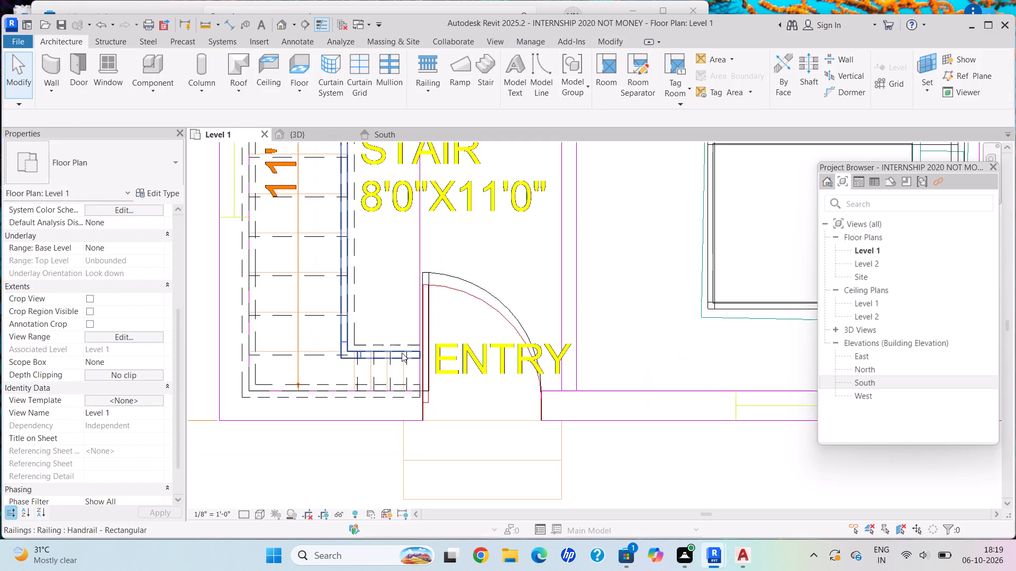
pyautogui.scroll(-4, 402, 353)
pyautogui.scroll(-3, 469, 325)
pyautogui.moveTo(473, 325); pyautogui.dragTo(460, 403, button='middle')
pyautogui.scroll(-2, 580, 330)
pyautogui.moveTo(580, 330); pyautogui.dragTo(547, 376, button='middle')
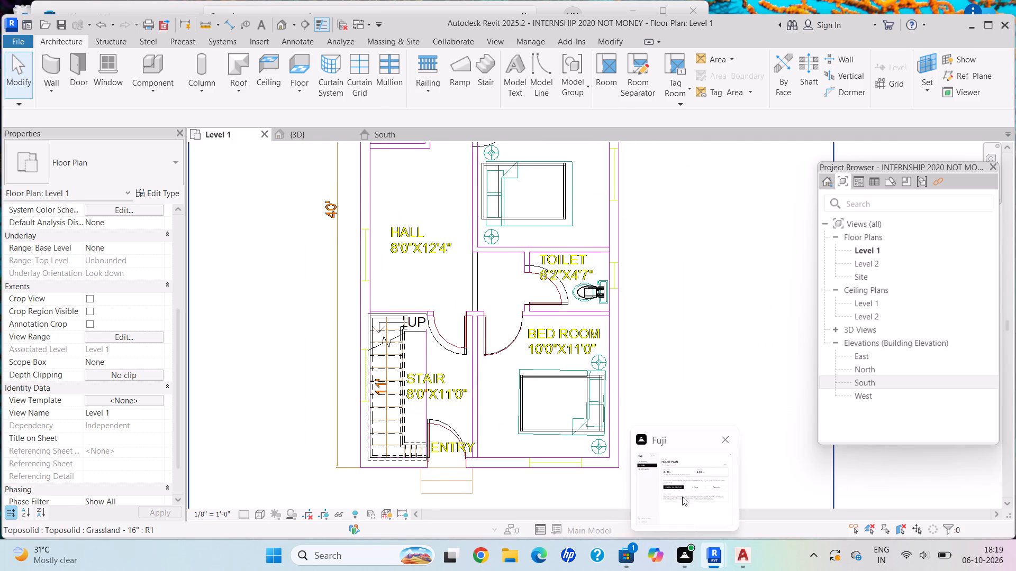
pyautogui.scroll(-6, 452, 274)
pyautogui.moveTo(459, 271); pyautogui.dragTo(455, 322, button='middle')
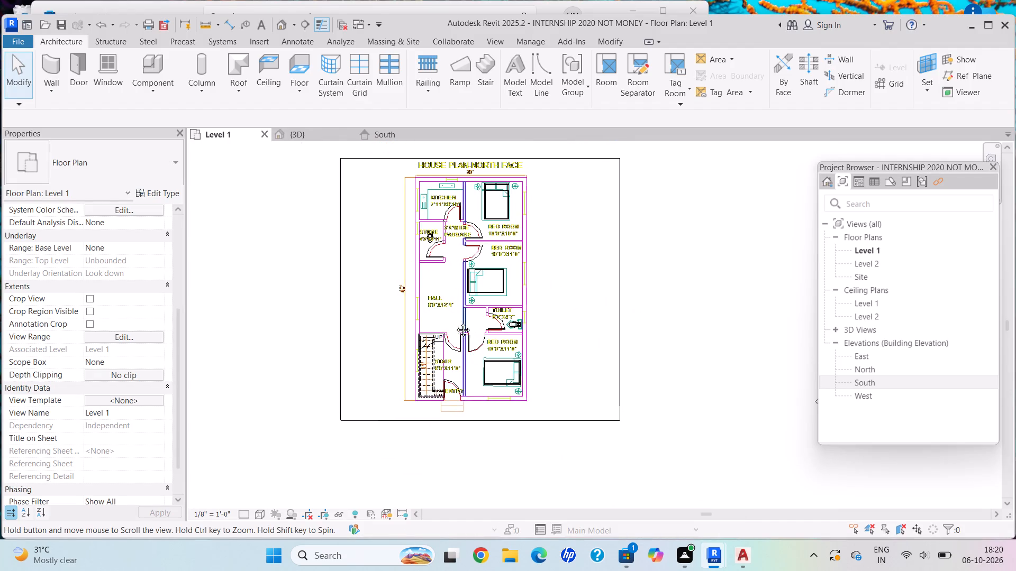
pyautogui.moveTo(455, 322); pyautogui.dragTo(448, 335, button='middle')
pyautogui.scroll(-5, 444, 272)
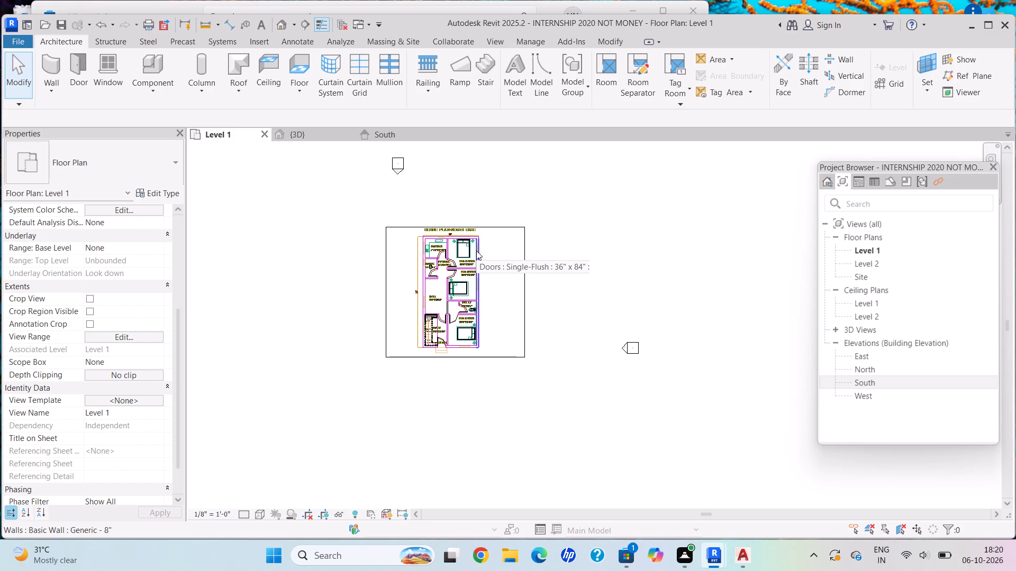
pyautogui.scroll(2, 486, 220)
pyautogui.scroll(-1, 487, 219)
pyautogui.scroll(1, 488, 218)
pyautogui.scroll(-1, 489, 216)
pyautogui.scroll(1, 489, 215)
pyautogui.scroll(3, 466, 261)
pyautogui.scroll(-2, 463, 258)
pyautogui.scroll(2, 458, 254)
pyautogui.scroll(-2, 451, 246)
pyautogui.scroll(2, 456, 269)
pyautogui.scroll(3, 461, 400)
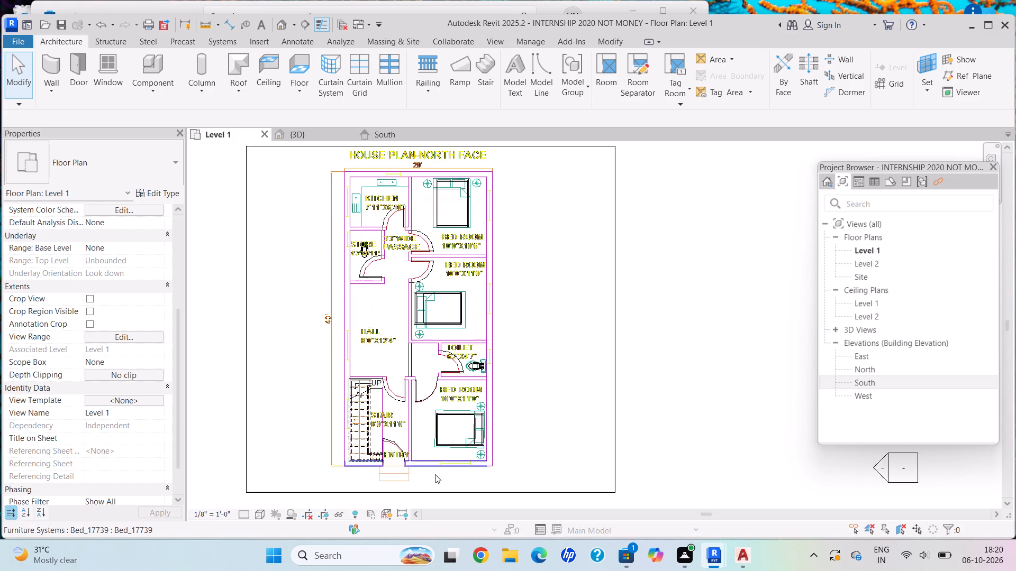
pyautogui.scroll(2, 435, 474)
pyautogui.scroll(2, 402, 440)
pyautogui.scroll(-1, 422, 436)
pyautogui.scroll(3, 429, 434)
pyautogui.scroll(3, 412, 242)
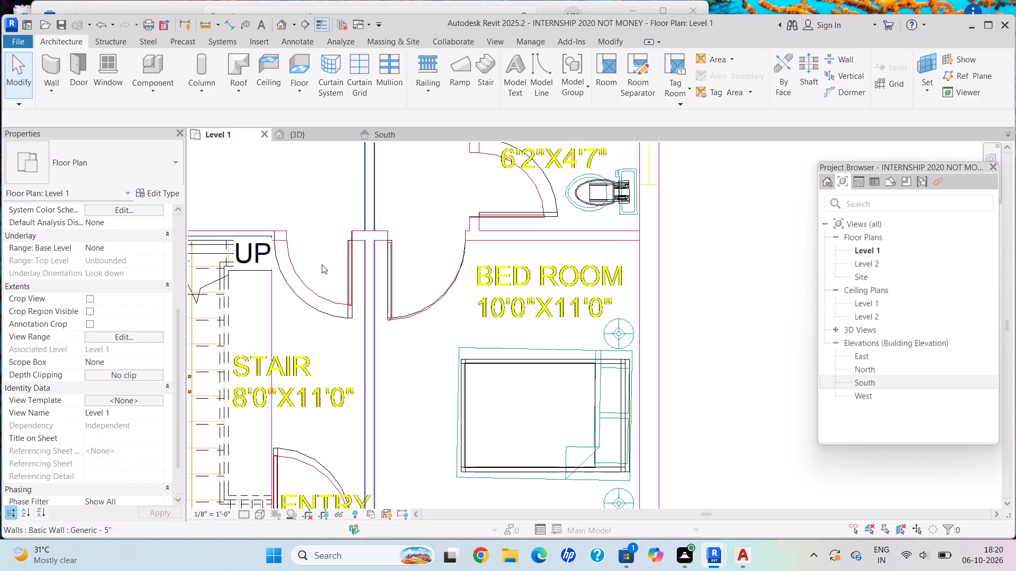
pyautogui.scroll(1, 322, 264)
pyautogui.moveTo(366, 315); pyautogui.dragTo(373, 227, button='middle')
pyautogui.scroll(-2, 342, 448)
pyautogui.moveTo(342, 448); pyautogui.dragTo(385, 301, button='middle')
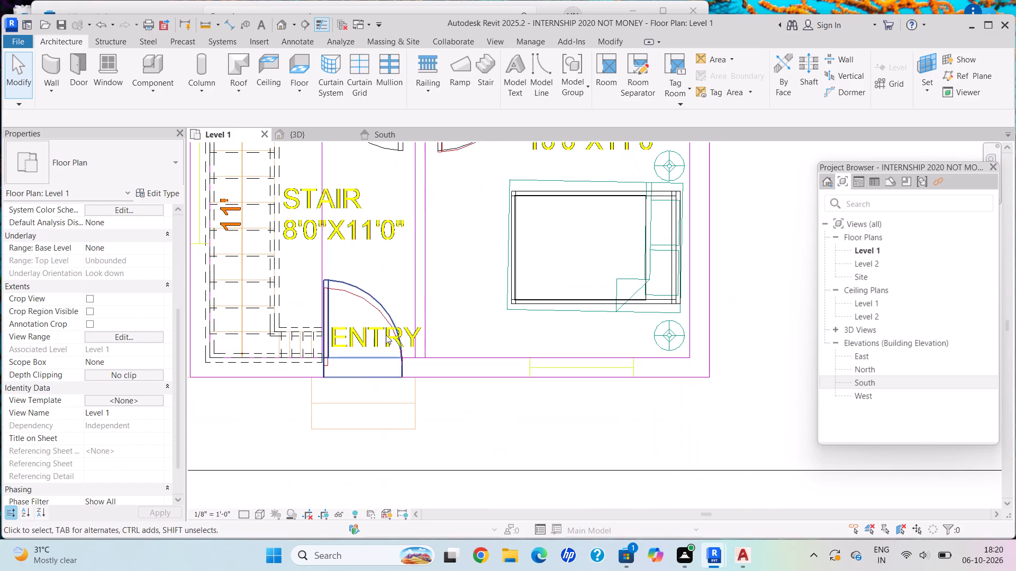
pyautogui.scroll(2, 312, 388)
pyautogui.scroll(-1, 321, 390)
pyautogui.scroll(1, 326, 391)
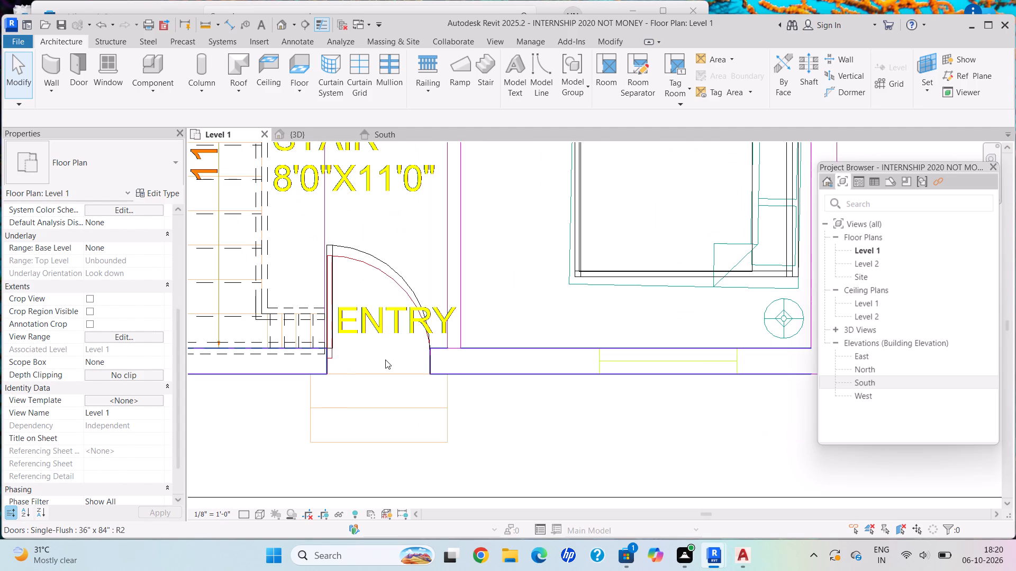
pyautogui.scroll(-13, 418, 345)
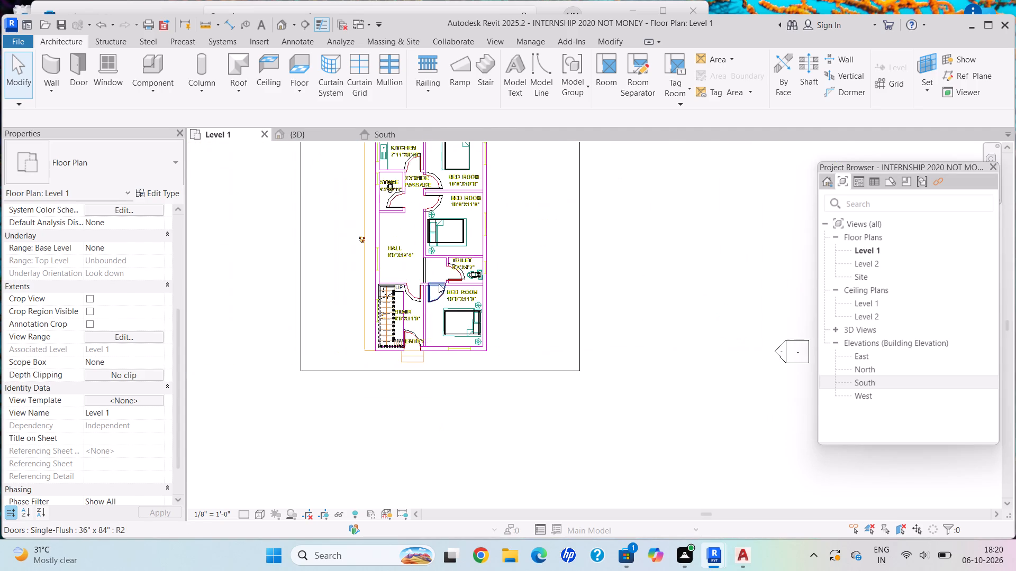
pyautogui.moveTo(440, 283); pyautogui.dragTo(447, 359, button='middle')
pyautogui.scroll(-3, 439, 359)
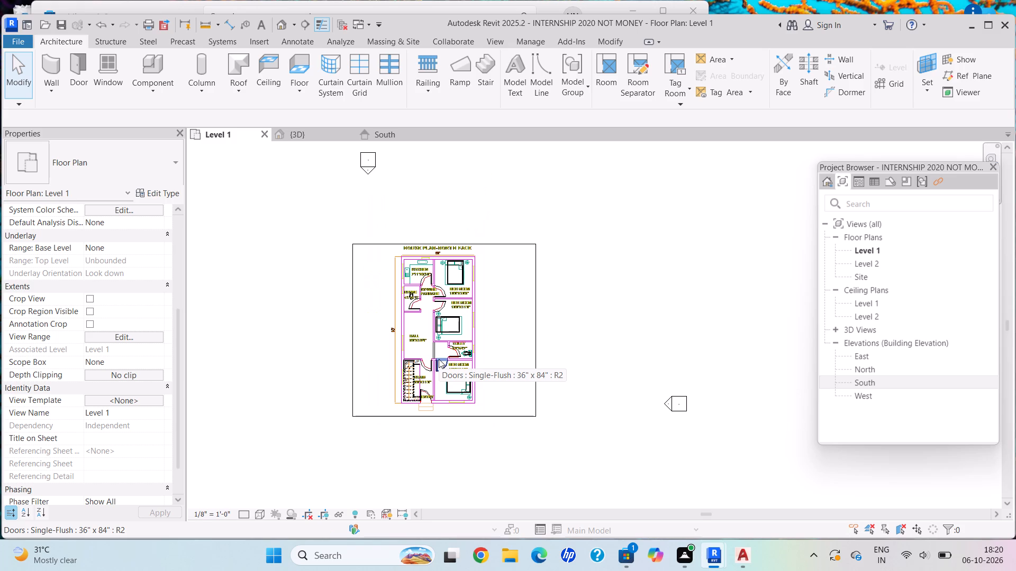
pyautogui.scroll(2, 435, 349)
pyautogui.scroll(-1, 435, 335)
pyautogui.scroll(1, 435, 332)
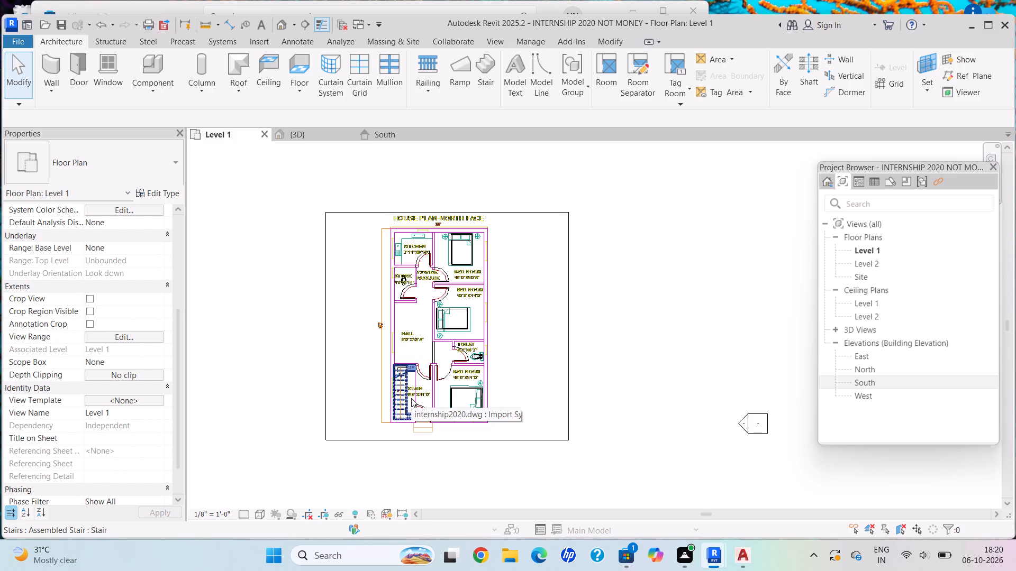
pyautogui.scroll(1, 411, 398)
pyautogui.scroll(-3, 408, 398)
pyautogui.scroll(4, 395, 260)
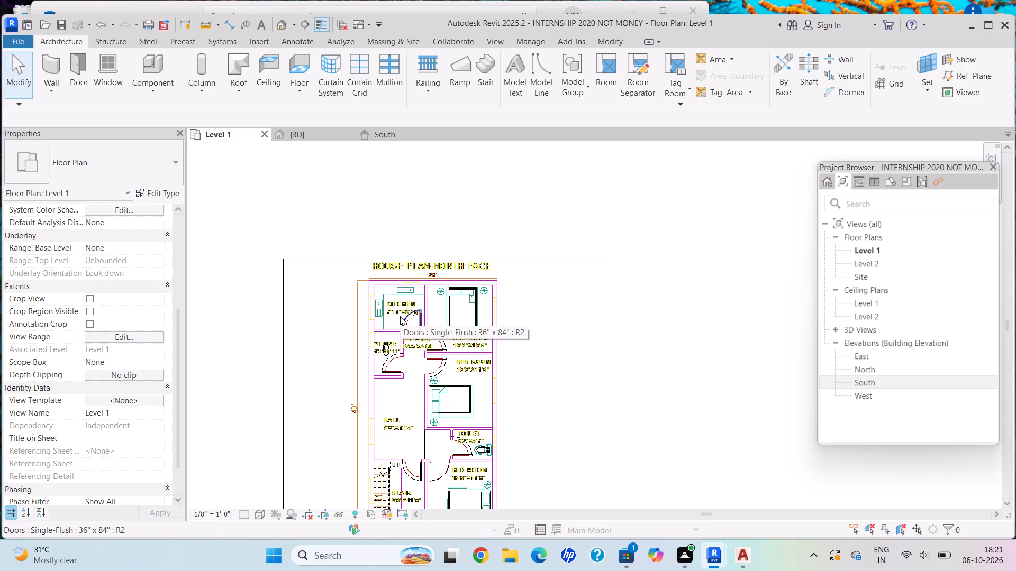
pyautogui.scroll(2, 442, 417)
pyautogui.scroll(-1, 442, 417)
pyautogui.scroll(2, 442, 417)
pyautogui.scroll(1, 409, 357)
pyautogui.scroll(-1, 409, 357)
pyautogui.scroll(1, 409, 357)
pyautogui.scroll(-3, 409, 357)
pyautogui.scroll(1, 409, 357)
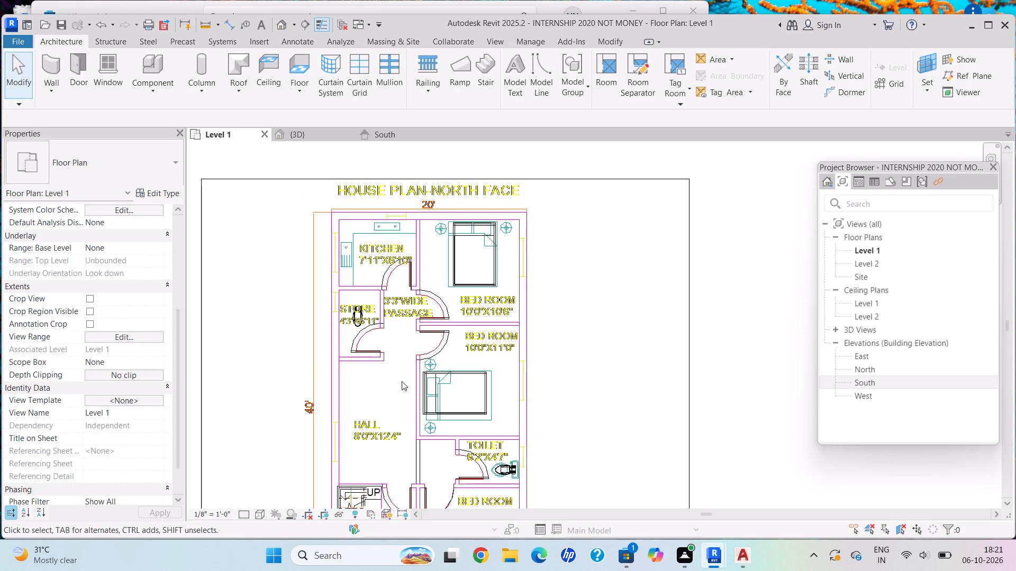
pyautogui.moveTo(398, 382); pyautogui.dragTo(271, 185, button='middle')
pyautogui.scroll(1, 303, 231)
pyautogui.scroll(-1, 270, 184)
pyautogui.scroll(5, 243, 367)
pyautogui.scroll(2, 282, 347)
pyautogui.scroll(-1, 283, 346)
pyautogui.scroll(1, 285, 344)
pyautogui.scroll(-2, 298, 251)
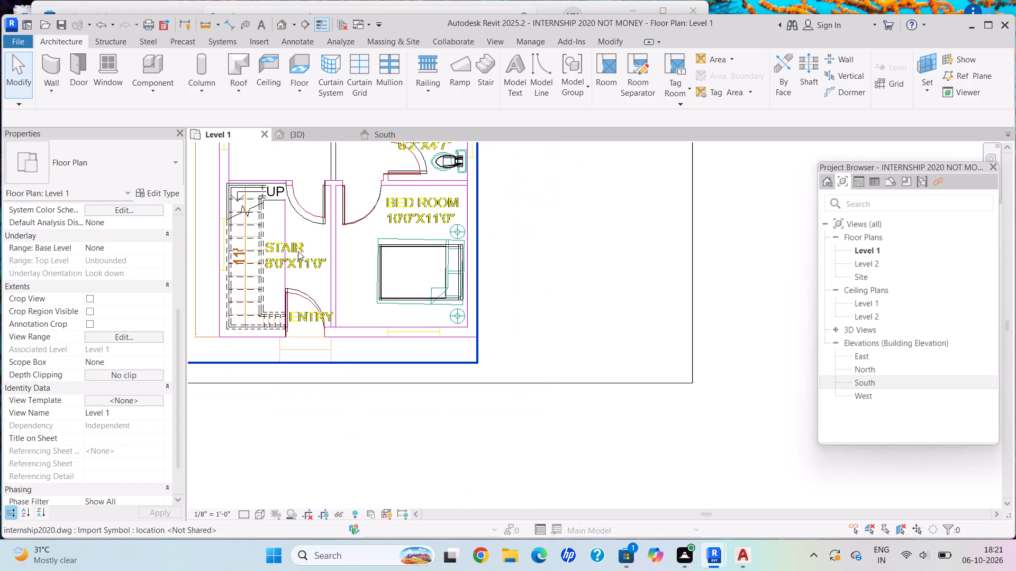
pyautogui.scroll(-3, 298, 251)
pyautogui.moveTo(303, 251); pyautogui.dragTo(455, 439, button='middle')
pyautogui.scroll(-1, 422, 385)
pyautogui.scroll(1, 422, 385)
pyautogui.scroll(-1, 422, 385)
pyautogui.scroll(1, 422, 385)
pyautogui.scroll(-3, 419, 363)
pyautogui.moveTo(413, 351); pyautogui.dragTo(382, 344, button='middle')
pyautogui.scroll(-1, 411, 350)
pyautogui.scroll(1, 404, 350)
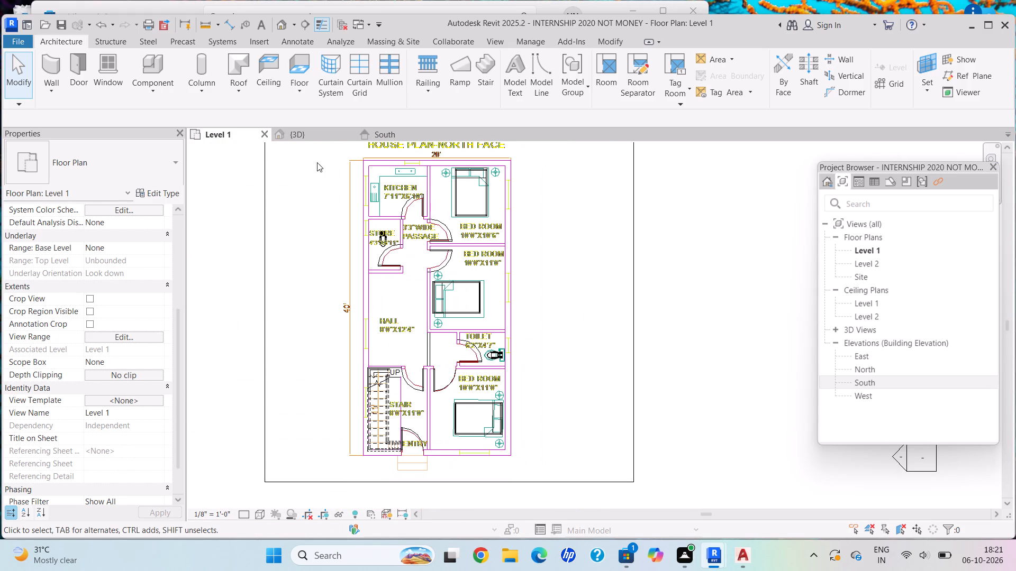
# Examine the house's roof and exterior walls in the 3D view, and return to the Level 1 plan.
pyautogui.click(305, 133)
pyautogui.scroll(2, 541, 428)
pyautogui.scroll(-1, 541, 428)
pyautogui.scroll(1, 521, 403)
pyautogui.scroll(-1, 521, 403)
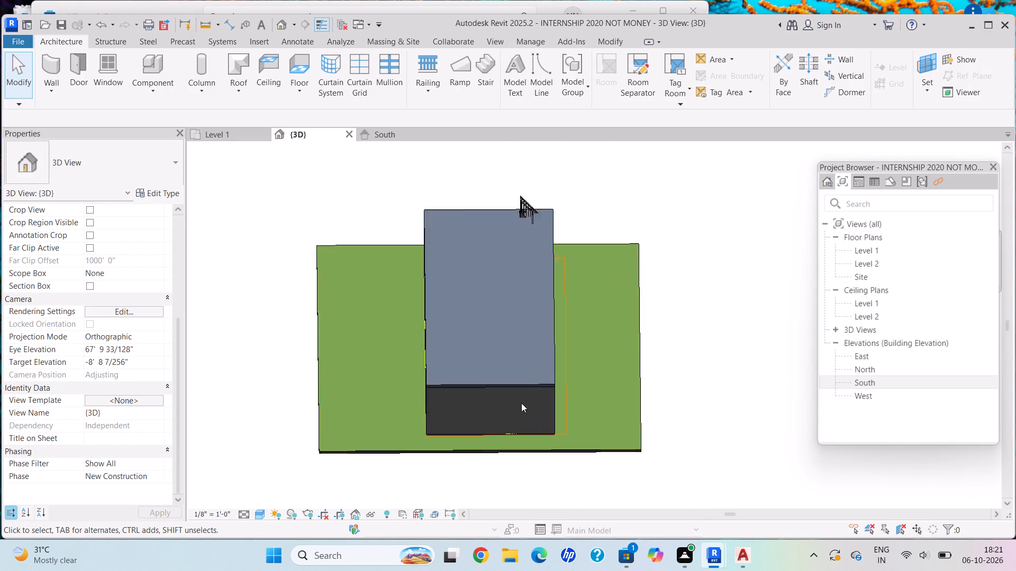
pyautogui.keyDown('shift'); pyautogui.moveTo(505, 410); pyautogui.dragTo(457, 317, button='middle'); pyautogui.keyUp('shift')
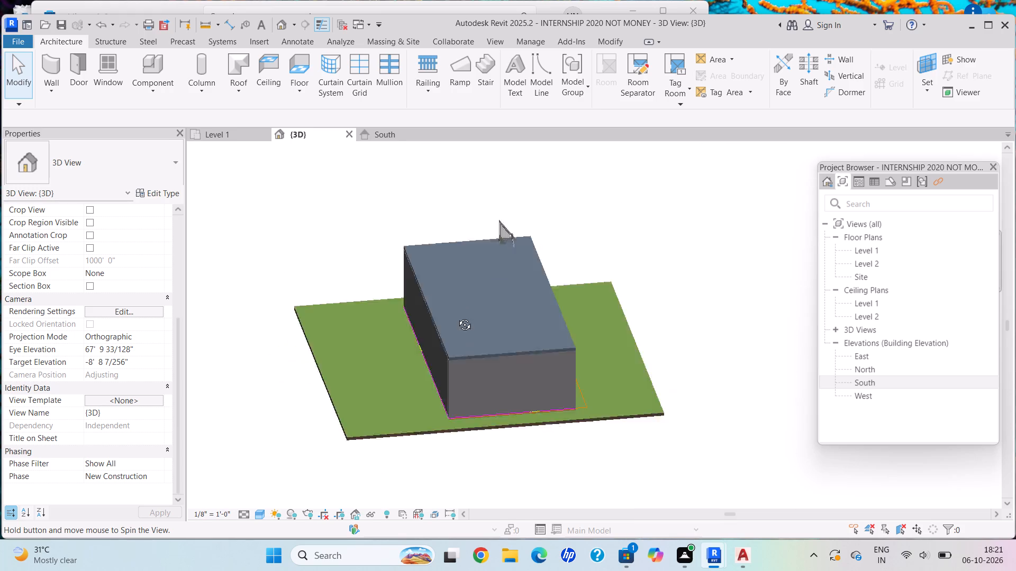
pyautogui.keyDown('shift'); pyautogui.moveTo(457, 317); pyautogui.dragTo(494, 331, button='middle'); pyautogui.keyUp('shift')
pyautogui.keyDown('shift'); pyautogui.moveTo(452, 342); pyautogui.dragTo(488, 370, button='middle'); pyautogui.keyUp('shift')
pyautogui.scroll(3, 545, 383)
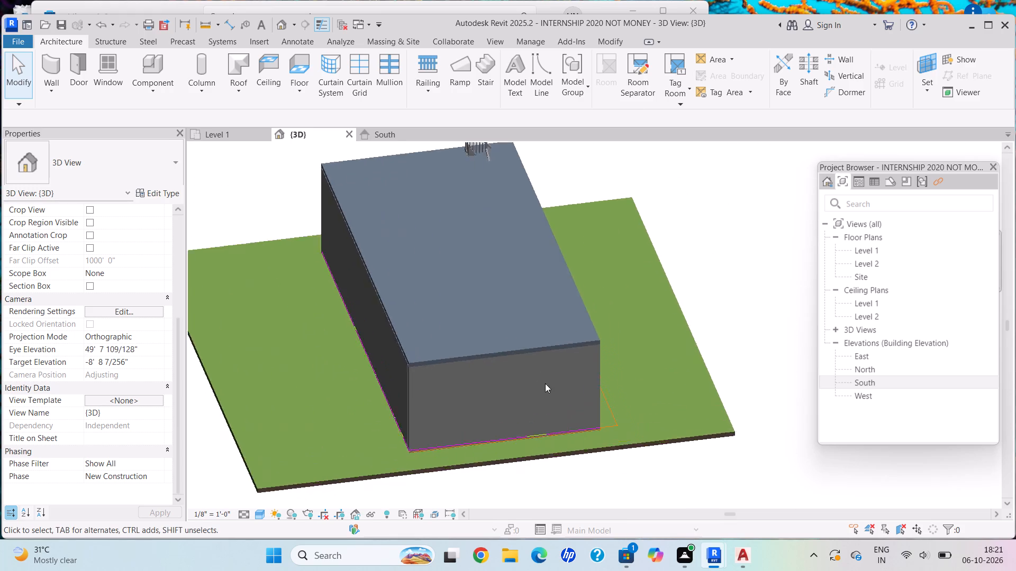
pyautogui.scroll(3, 545, 383)
pyautogui.click(210, 137)
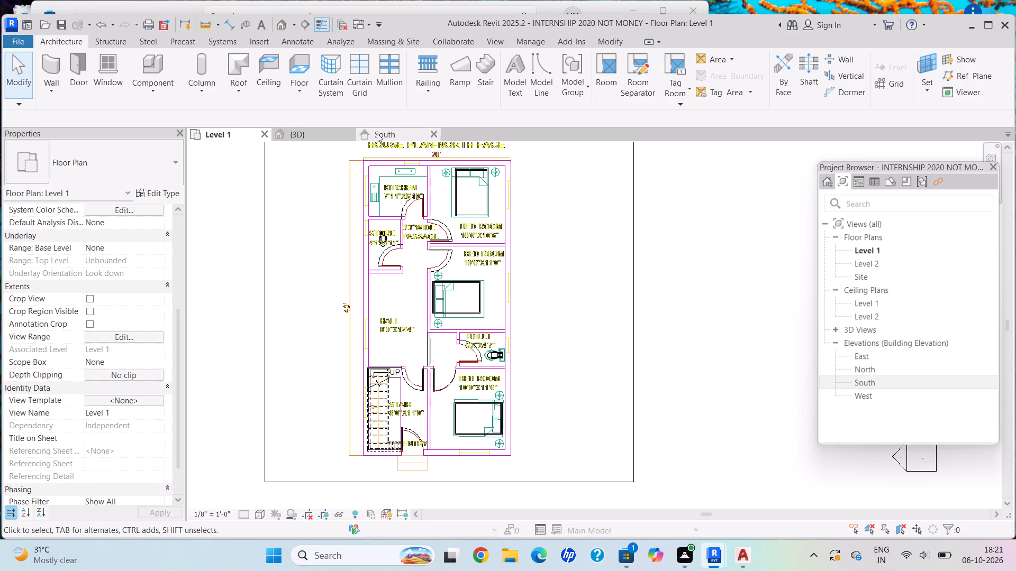
pyautogui.click(296, 133)
pyautogui.scroll(-3, 435, 309)
pyautogui.click(229, 134)
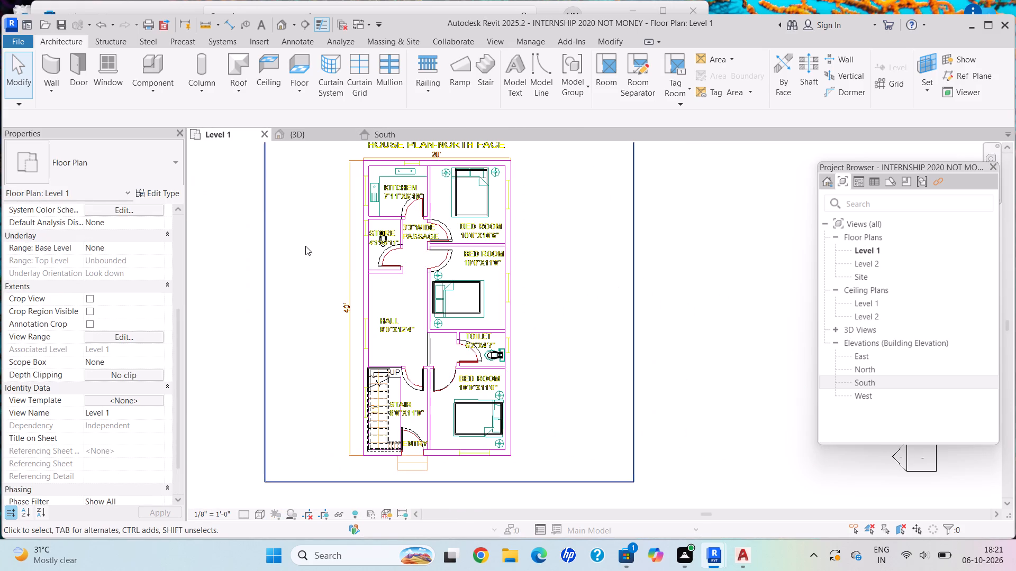
# Start a Window-Casement-Double 57" x 72" window and set its type width to 4'.
pyautogui.click(115, 85)
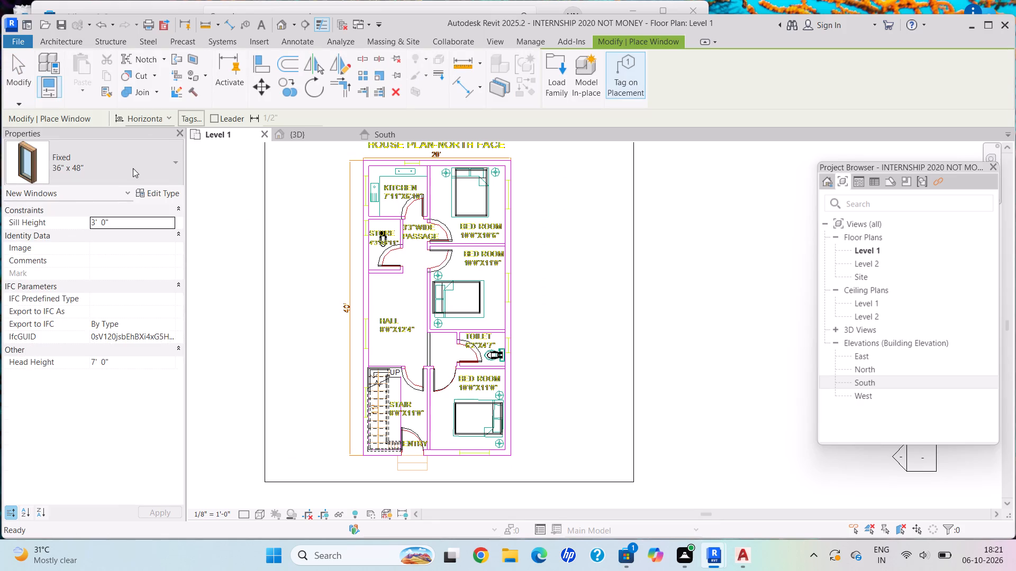
pyautogui.click(133, 168)
pyautogui.click(61, 429)
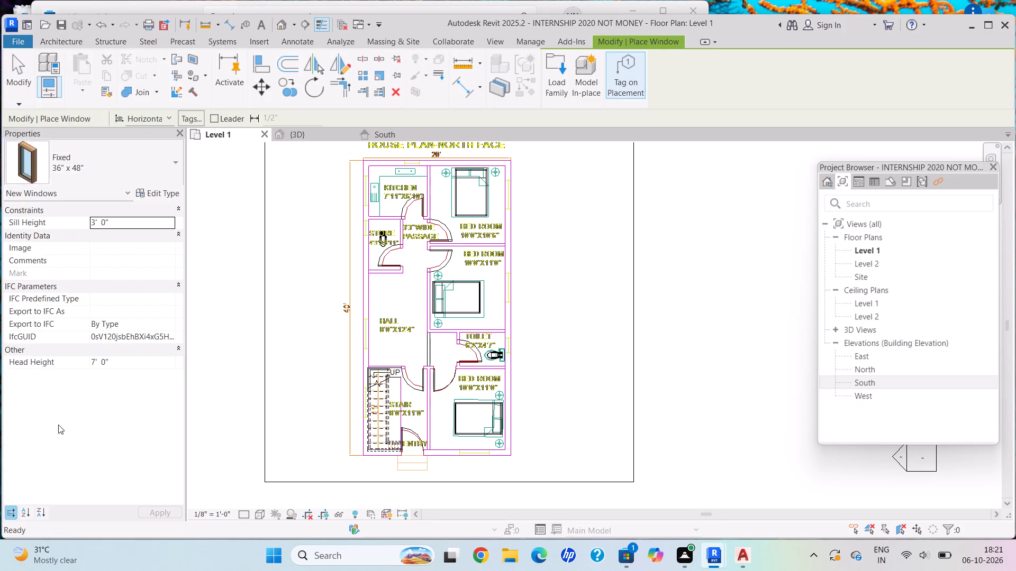
pyautogui.click(162, 192)
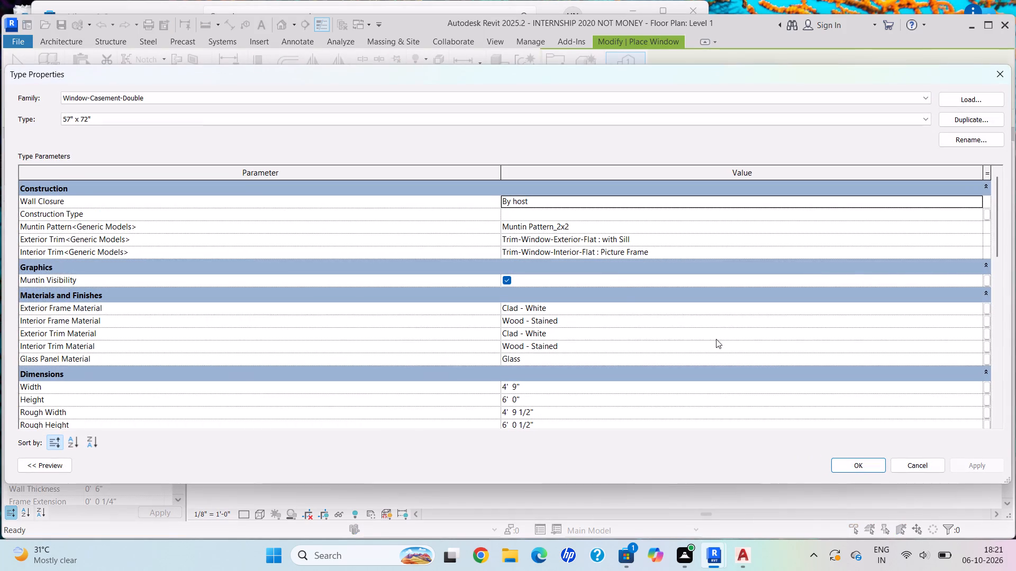
pyautogui.click(543, 392)
pyautogui.press('BackSpace')
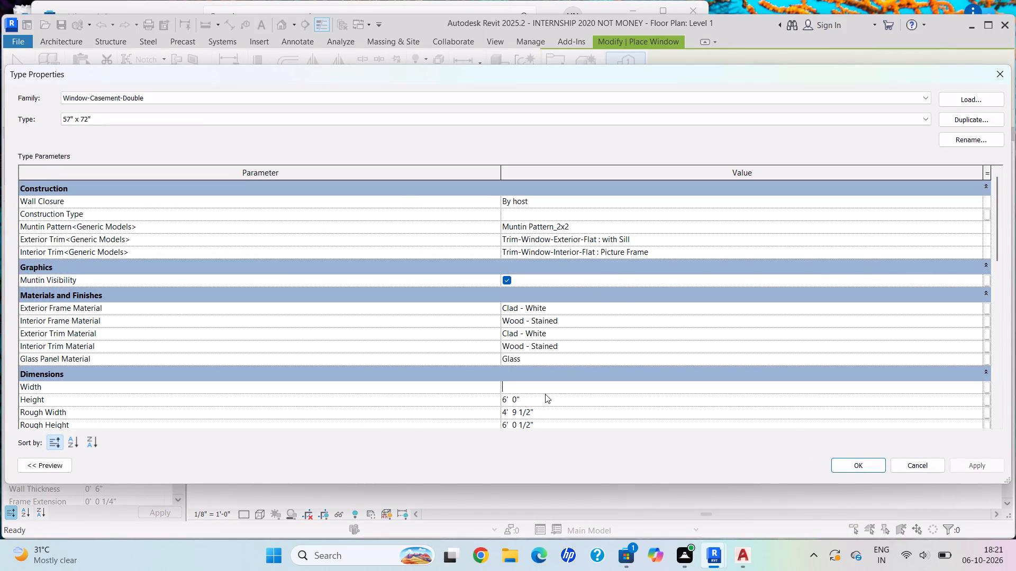
pyautogui.write("4'")
pyautogui.press('Return')
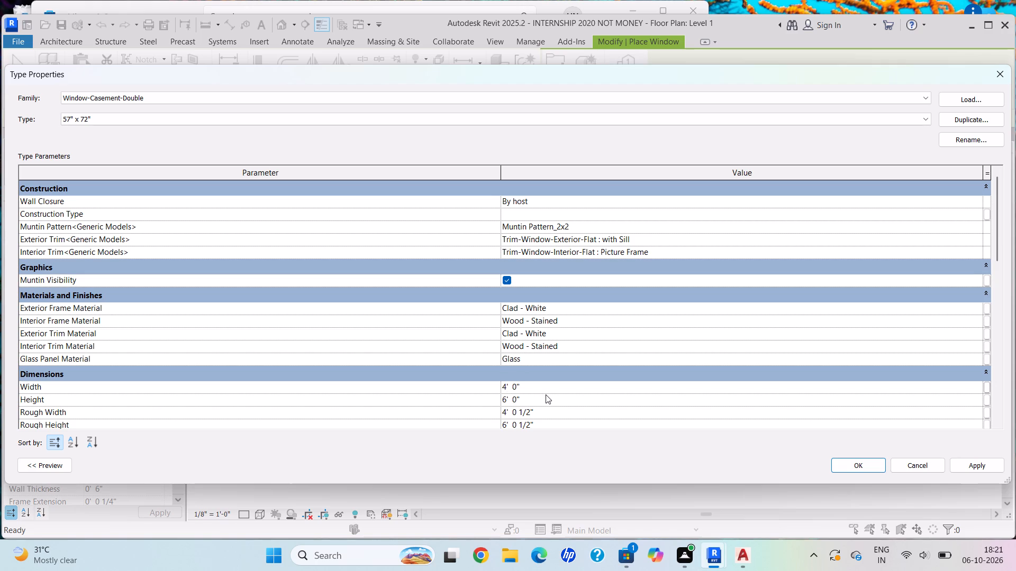
pyautogui.click(990, 473)
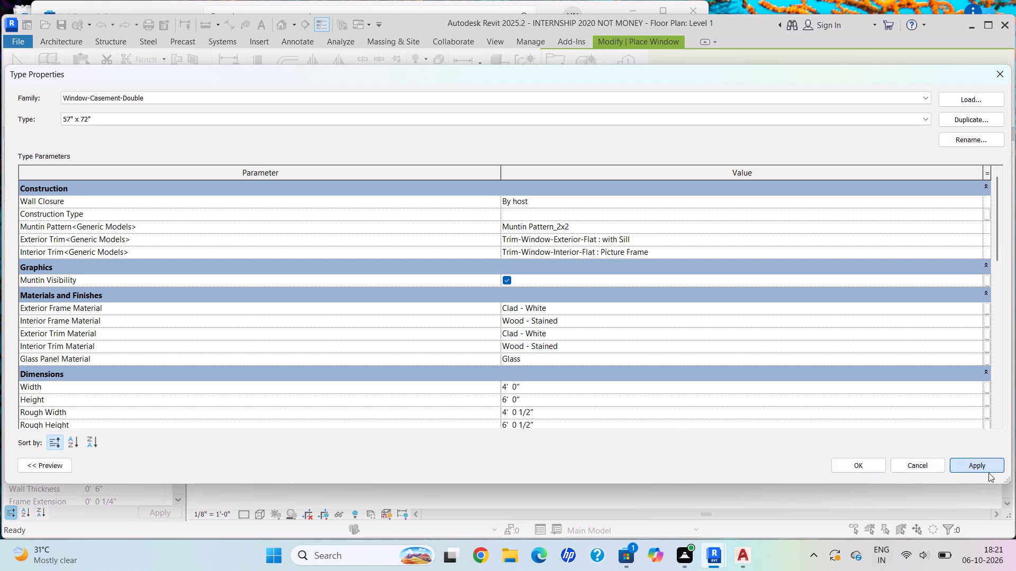
pyautogui.click(871, 464)
# Place the casement window in the kitchen's outer side wall beside the sink, over the drawn window opening.
pyautogui.scroll(-3, 484, 372)
pyautogui.scroll(3, 378, 273)
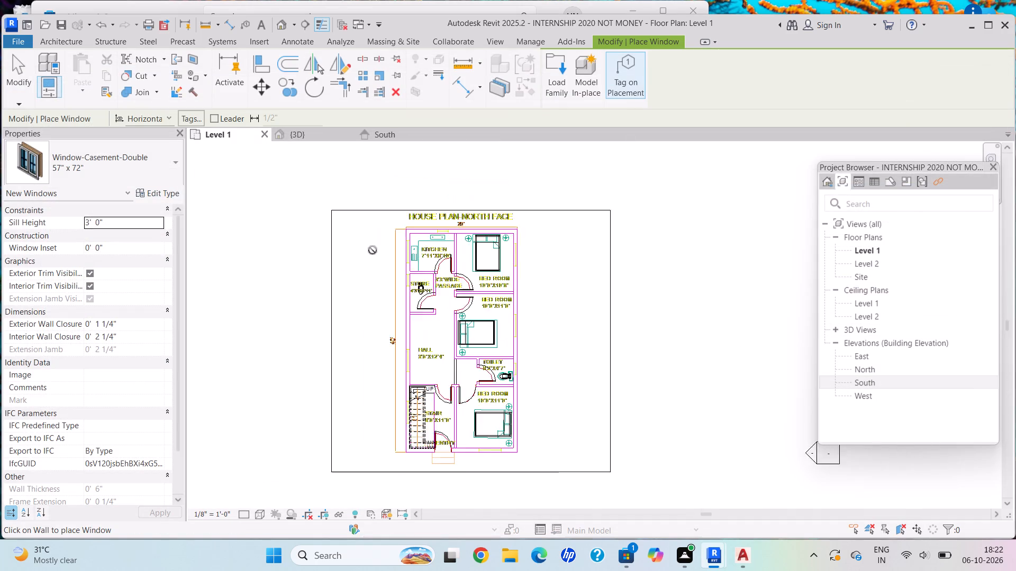
pyautogui.scroll(1, 373, 250)
pyautogui.scroll(2, 303, 202)
pyautogui.scroll(-1, 119, 218)
pyautogui.scroll(1, 130, 225)
pyautogui.scroll(3, 480, 234)
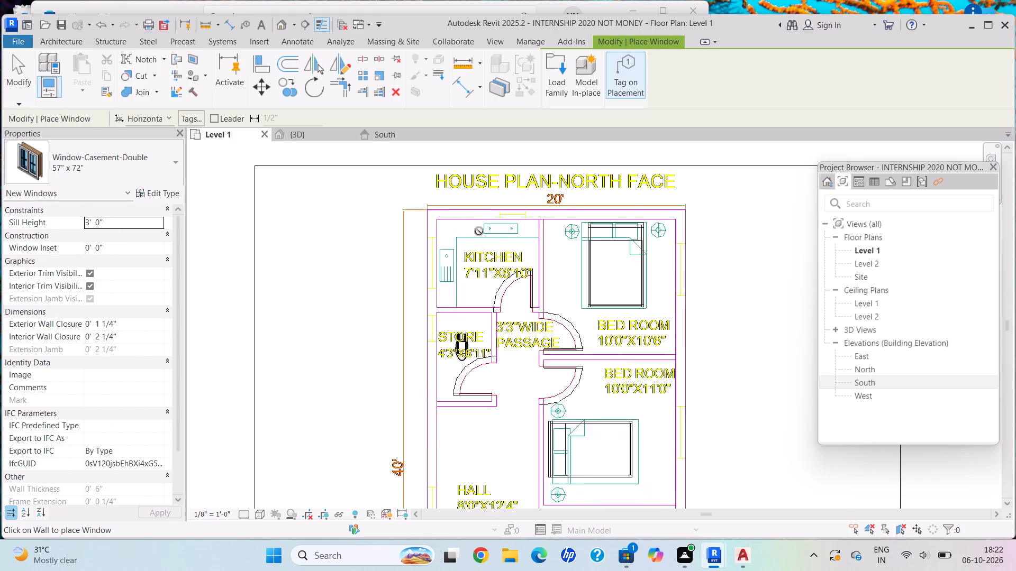
pyautogui.scroll(8, 479, 231)
pyautogui.scroll(-1, 398, 293)
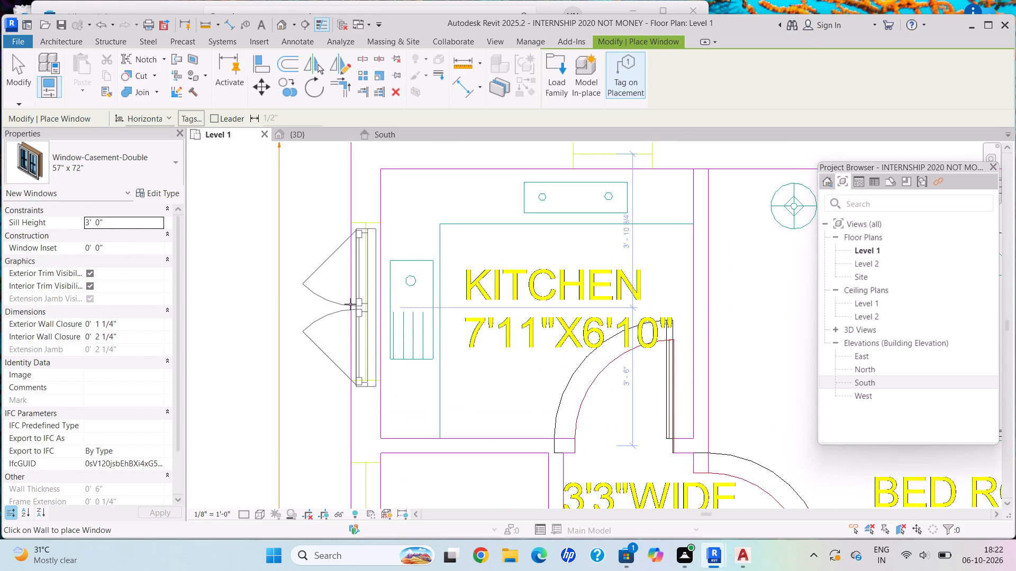
pyautogui.click(350, 303)
# Place a 4' wide casement window in the outer side wall of the 10'0"x10'6" bedroom, over the drawn window opening.
pyautogui.scroll(-3, 469, 266)
pyautogui.moveTo(470, 266); pyautogui.dragTo(306, 343, button='middle')
pyautogui.scroll(-1, 311, 329)
pyautogui.scroll(-1, 506, 201)
pyautogui.moveTo(506, 206); pyautogui.dragTo(495, 222, button='middle')
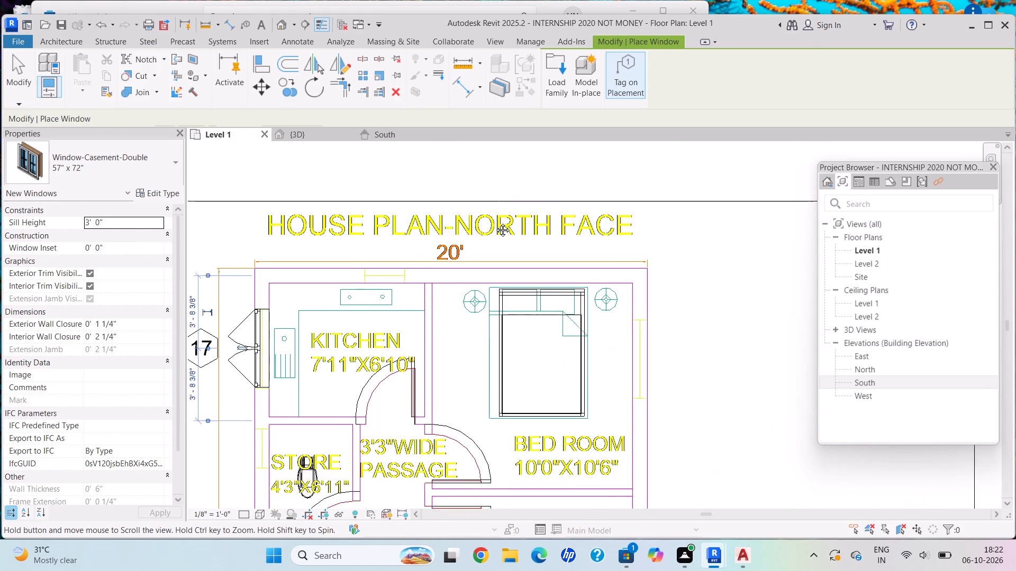
pyautogui.moveTo(495, 222); pyautogui.dragTo(433, 289, button='middle')
pyautogui.scroll(1, 433, 289)
pyautogui.scroll(1, 560, 362)
pyautogui.scroll(-1, 628, 361)
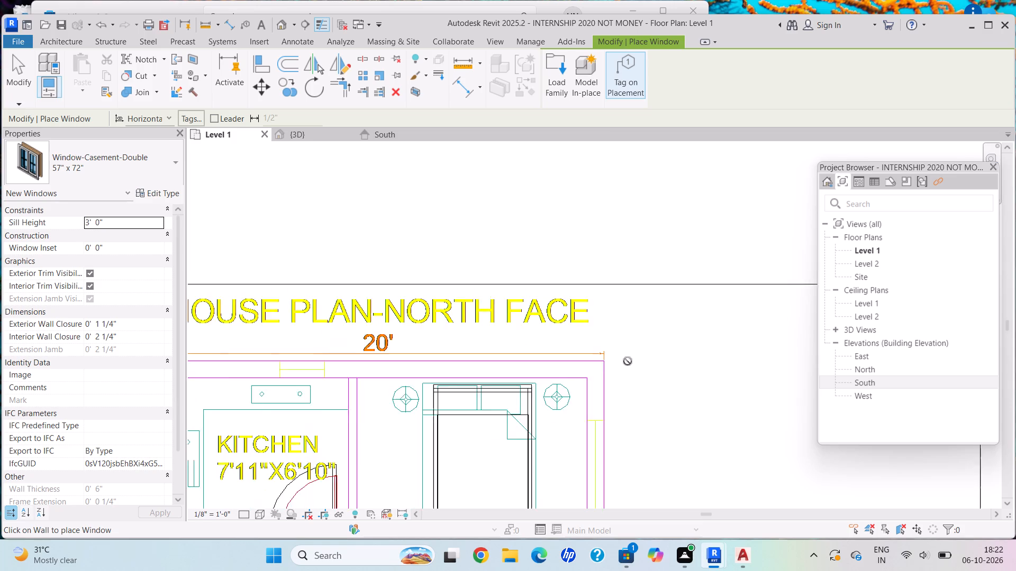
pyautogui.scroll(-1, 628, 361)
pyautogui.moveTo(628, 361); pyautogui.dragTo(563, 171, button='middle')
pyautogui.scroll(1, 628, 362)
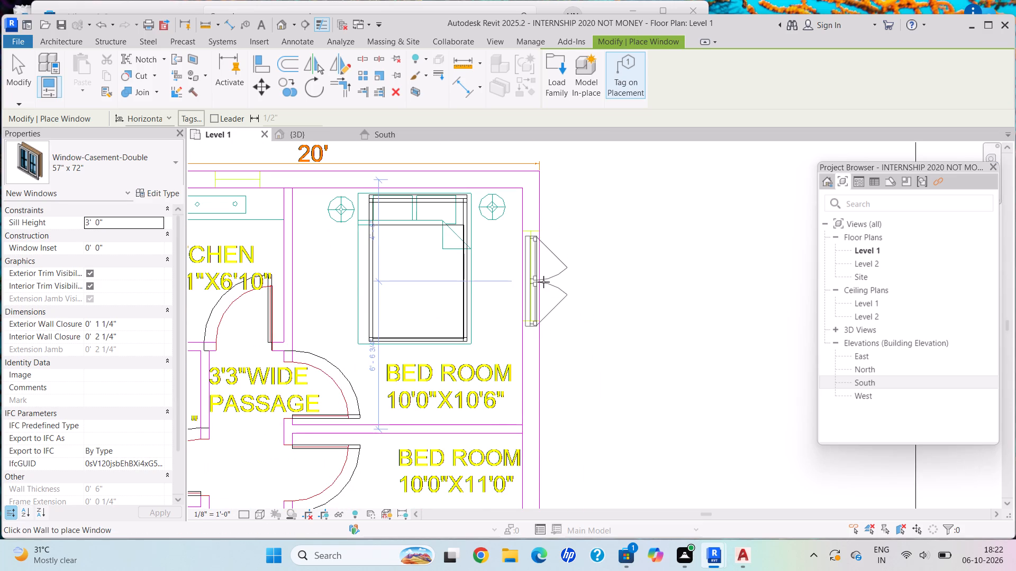
pyautogui.click(543, 282)
# Place a matching casement window in the outer side wall of the middle 10'0"x11'0" bedroom, at its drawn opening.
pyautogui.scroll(-1, 583, 344)
pyautogui.moveTo(591, 372); pyautogui.dragTo(524, 108, button='middle')
pyautogui.scroll(-1, 522, 104)
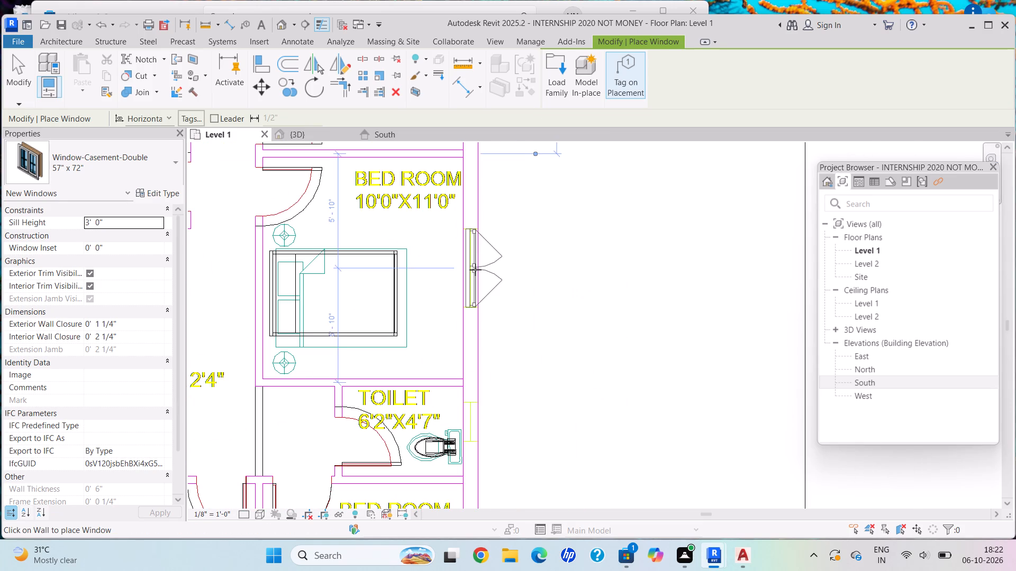
pyautogui.click(475, 270)
# Place a matching casement window in the entry-side wall of the bedroom next to the stair, at its drawn opening.
pyautogui.moveTo(499, 356); pyautogui.dragTo(469, 108, button='middle')
pyautogui.scroll(-2, 289, 388)
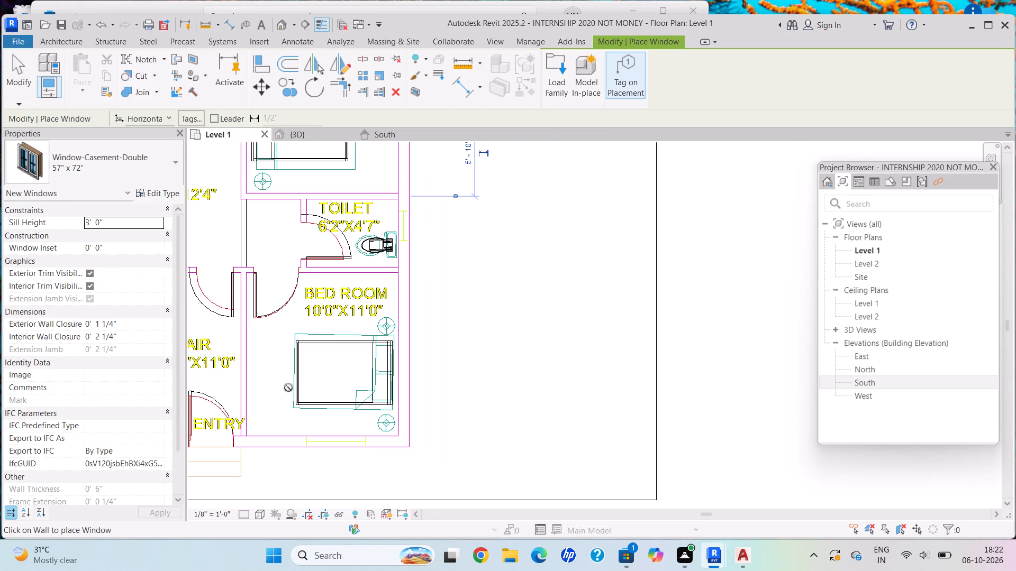
pyautogui.moveTo(432, 337); pyautogui.dragTo(649, 253, button='middle')
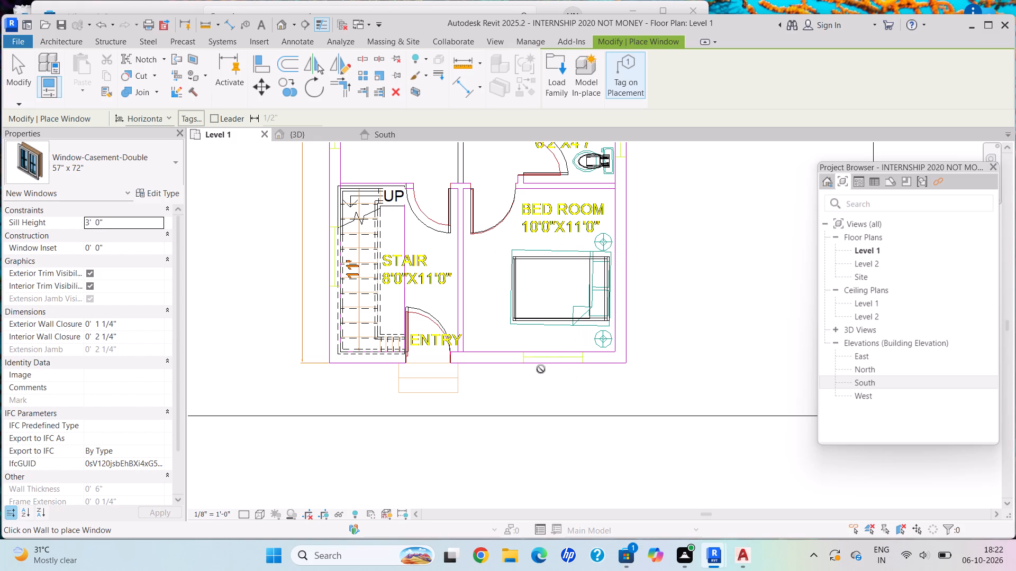
pyautogui.click(551, 367)
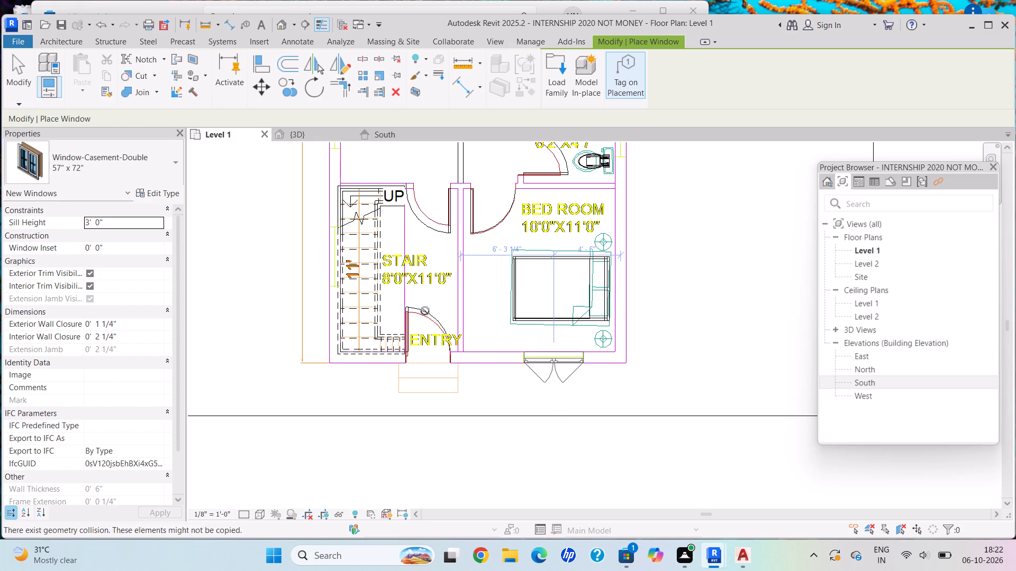
# Place a matching casement window in the hall's outer side wall at the drawn opening, with its sashes opening outwards.
pyautogui.moveTo(282, 237); pyautogui.dragTo(310, 413, button='middle')
pyautogui.scroll(5, 366, 309)
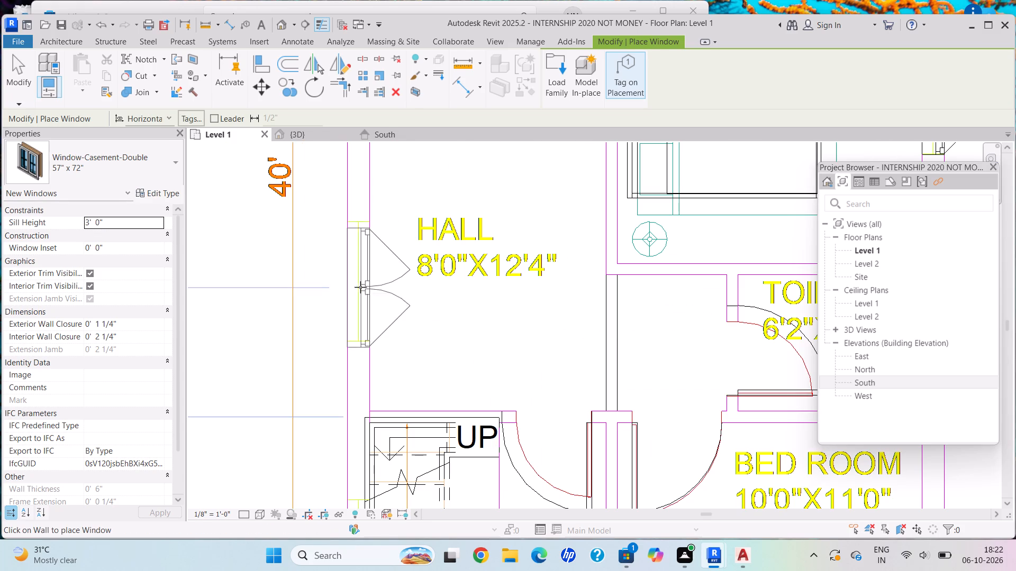
pyautogui.click(347, 284)
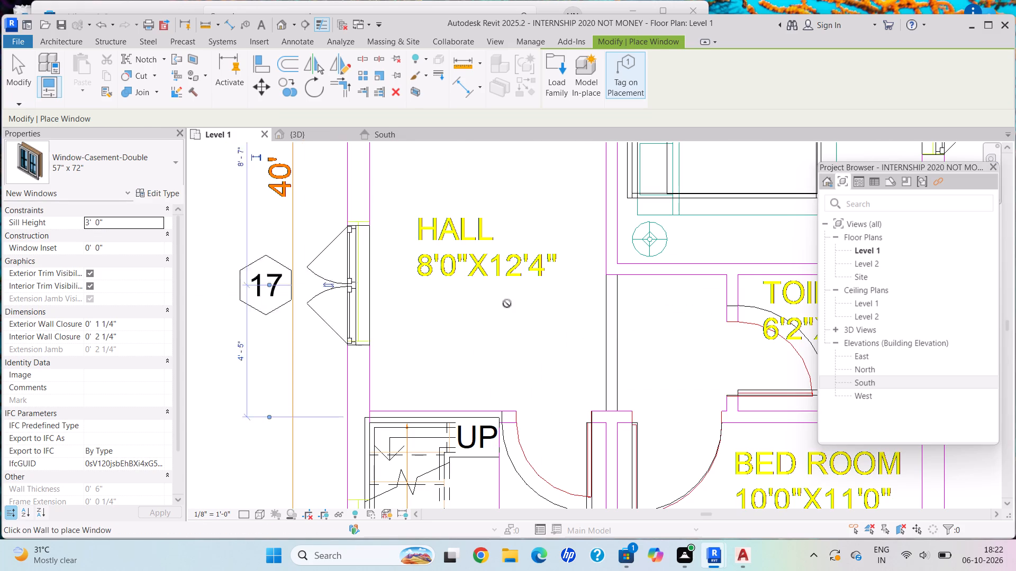
# Look over the Level 1 plan for drawn window openings in the store, toilet and remaining rooms.
pyautogui.scroll(-4, 508, 303)
pyautogui.moveTo(508, 303); pyautogui.dragTo(430, 321, button='middle')
pyautogui.scroll(-3, 410, 336)
pyautogui.scroll(1, 429, 269)
pyautogui.scroll(-1, 429, 269)
pyautogui.moveTo(416, 248); pyautogui.dragTo(442, 449, button='middle')
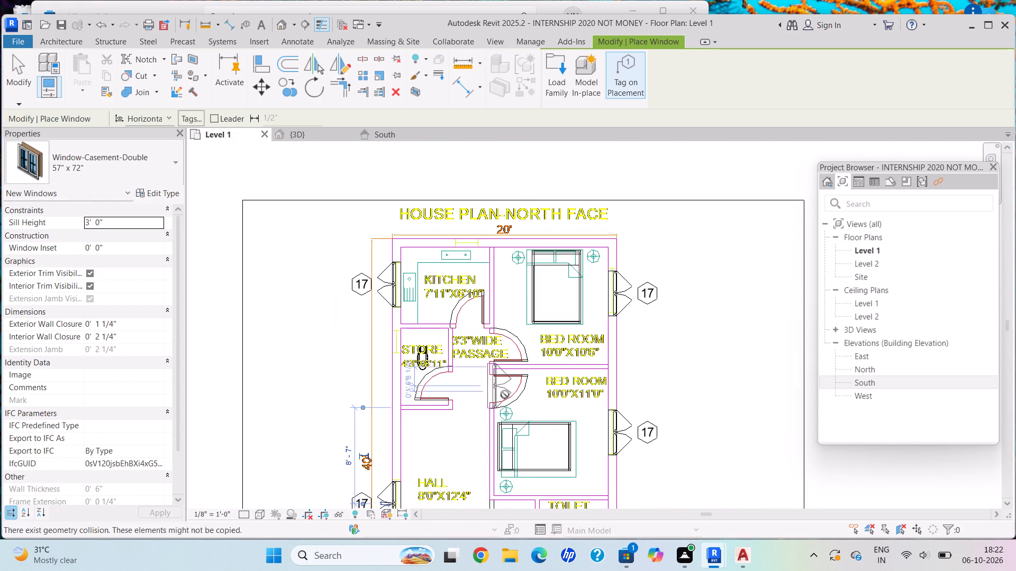
pyautogui.moveTo(594, 379); pyautogui.dragTo(587, 248, button='middle')
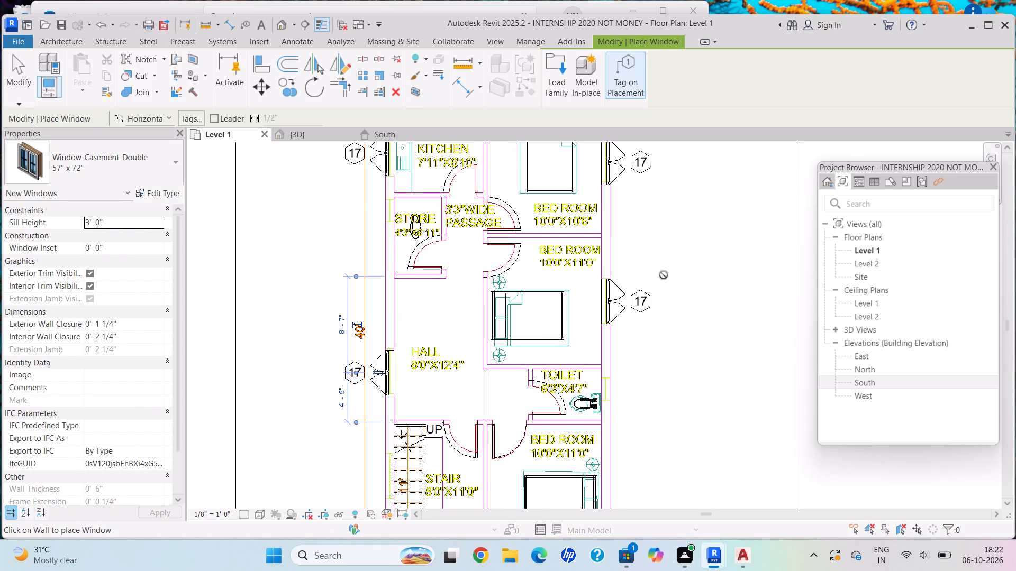
pyautogui.moveTo(564, 371); pyautogui.dragTo(552, 335, button='middle')
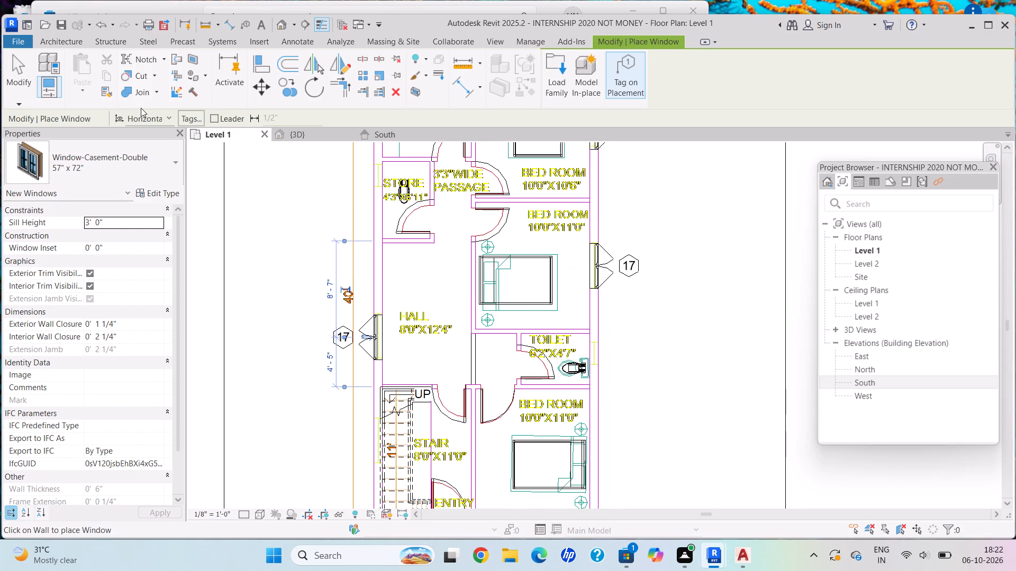
# Start a Window-Casement-Double 34" x 36" window and set its type width to 2'.
pyautogui.press('Escape')
pyautogui.click(80, 154)
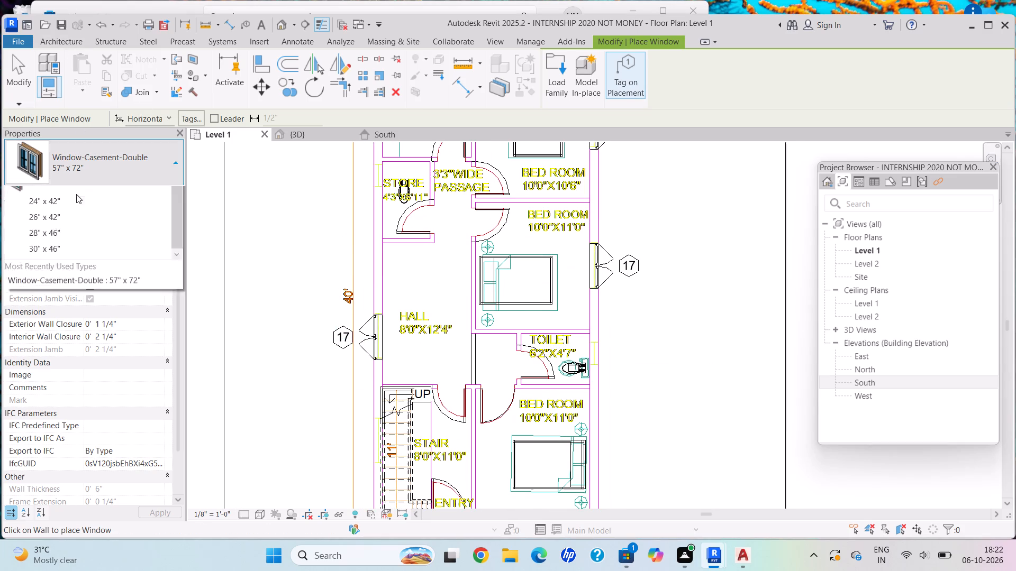
pyautogui.press('Escape')
pyautogui.click(80, 37)
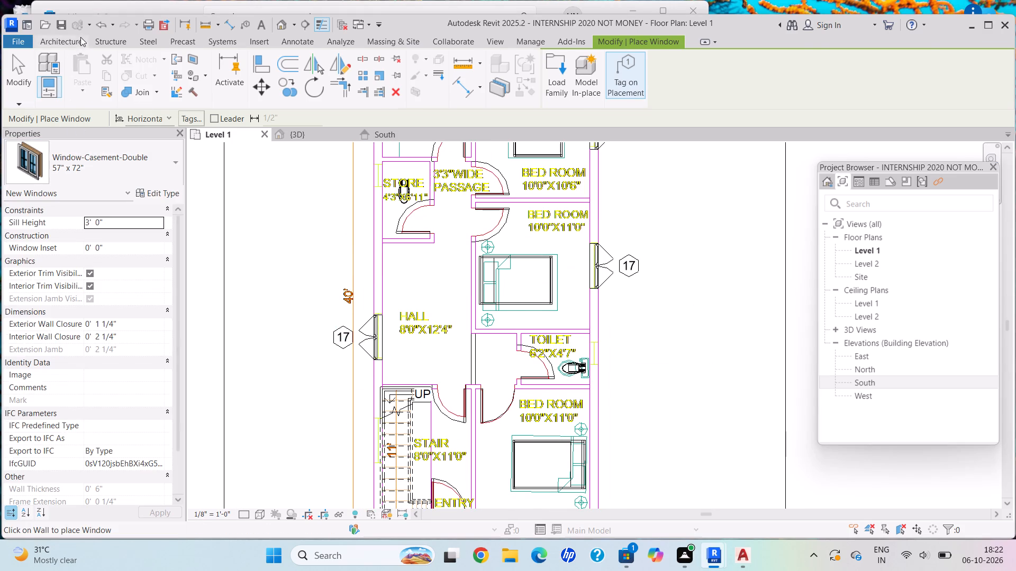
pyautogui.click(113, 75)
pyautogui.click(88, 160)
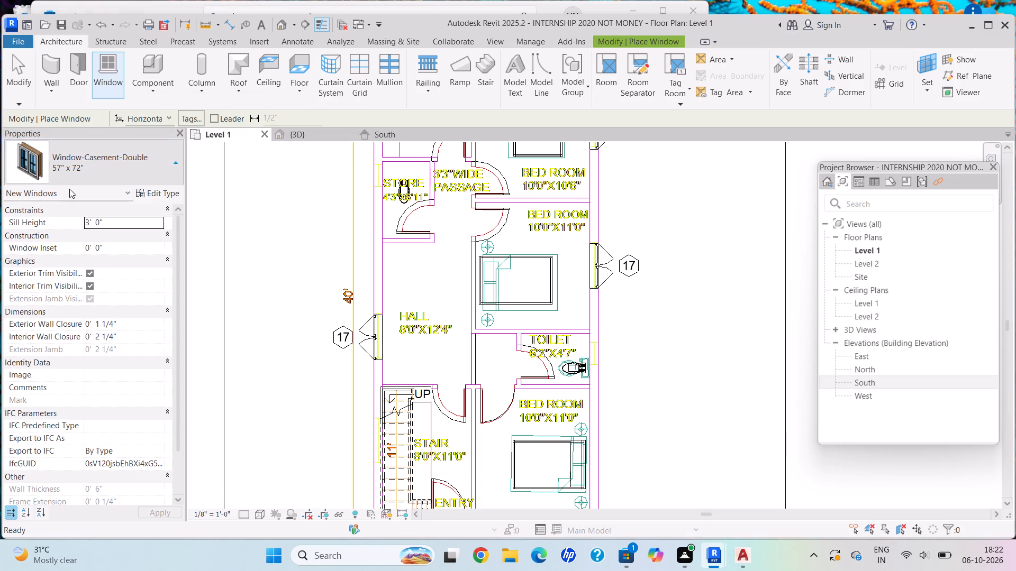
pyautogui.moveTo(48, 364); pyautogui.dragTo(53, 368)
pyautogui.click(165, 198)
pyautogui.click(529, 384)
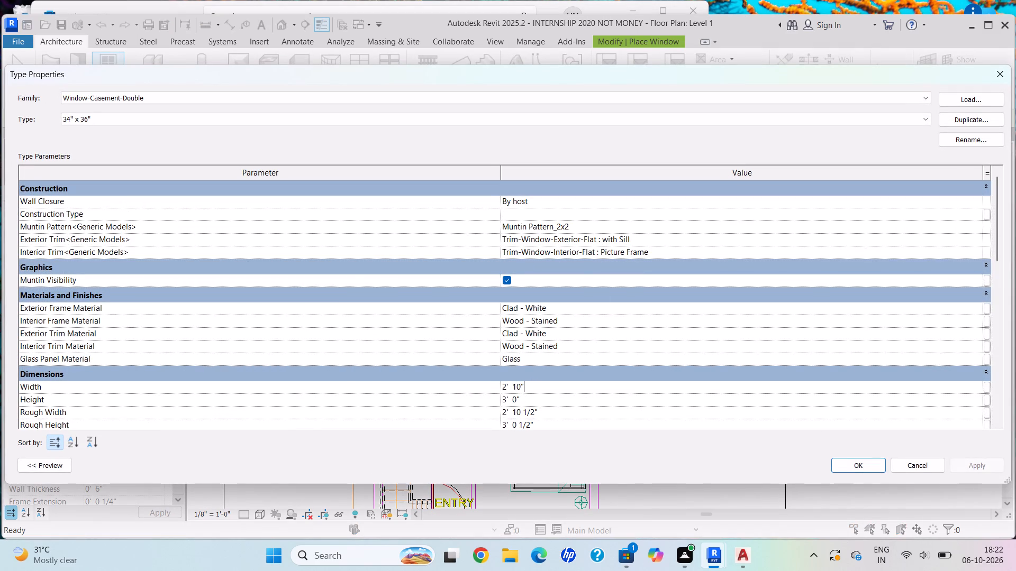
pyautogui.press('BackSpace')
pyautogui.press('BackSpace')
pyautogui.press('BackSpace')
pyautogui.press('BackSpace')
pyautogui.press('BackSpace')
pyautogui.press('BackSpace')
pyautogui.press('BackSpace')
pyautogui.press('BackSpace')
pyautogui.press('BackSpace')
pyautogui.press('BackSpace')
pyautogui.press('BackSpace')
pyautogui.press('BackSpace')
pyautogui.write("2'")
pyautogui.press('Return')
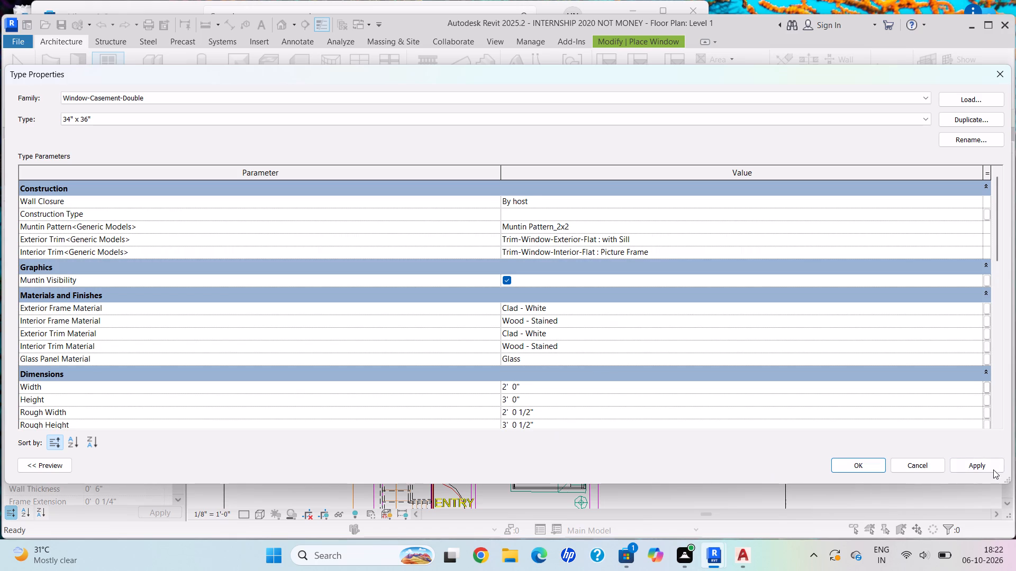
pyautogui.click(1002, 471)
pyautogui.click(986, 461)
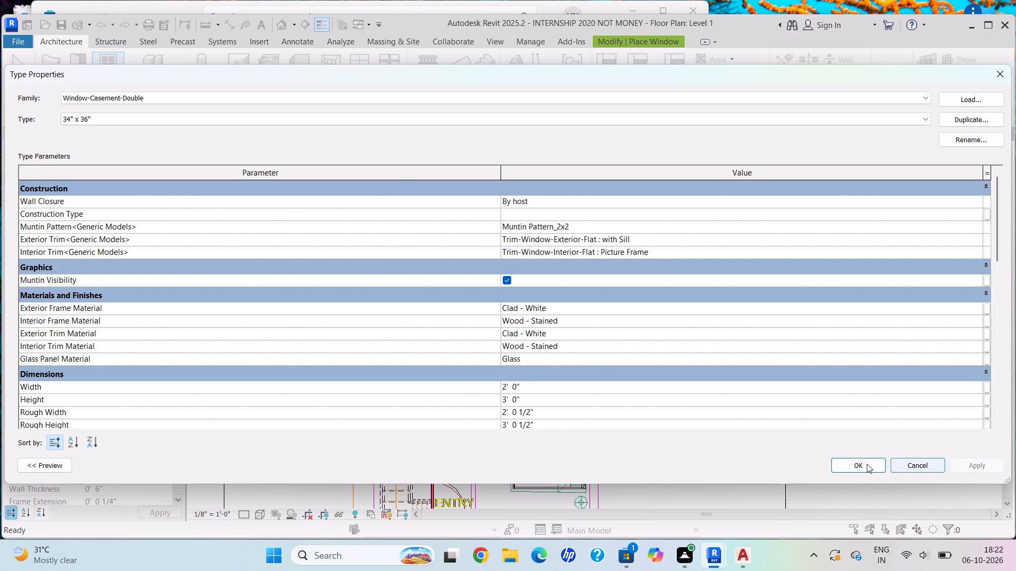
pyautogui.click(867, 464)
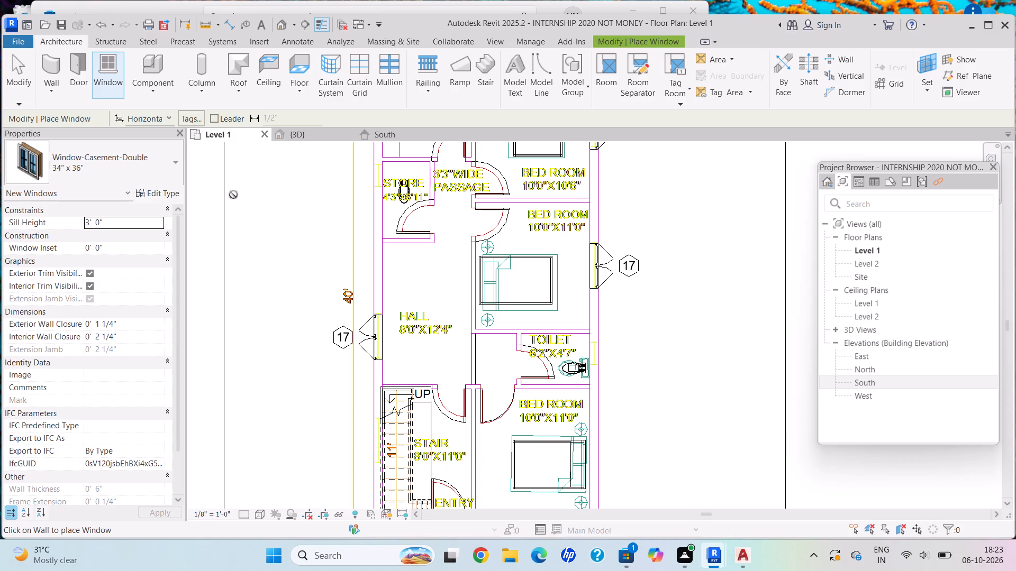
# Place the 2' wide casement window in the toilet's outer side wall, over the drawn window opening.
pyautogui.scroll(-2, 214, 258)
pyautogui.moveTo(213, 260); pyautogui.dragTo(225, 263, button='middle')
pyautogui.scroll(5, 303, 335)
pyautogui.scroll(4, 366, 309)
pyautogui.scroll(4, 377, 378)
pyautogui.scroll(-1, 347, 382)
pyautogui.scroll(1, 343, 385)
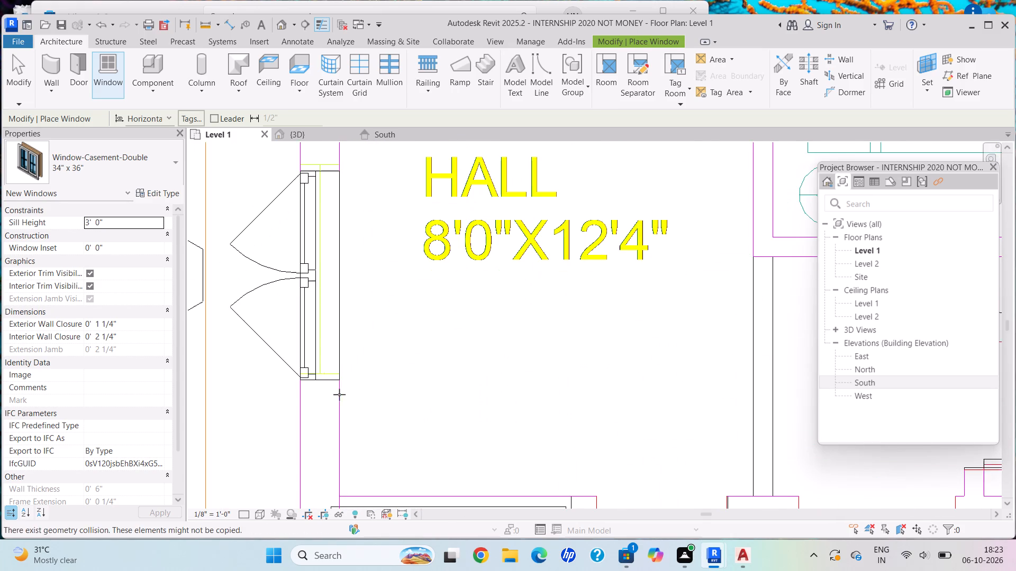
pyautogui.scroll(-6, 379, 340)
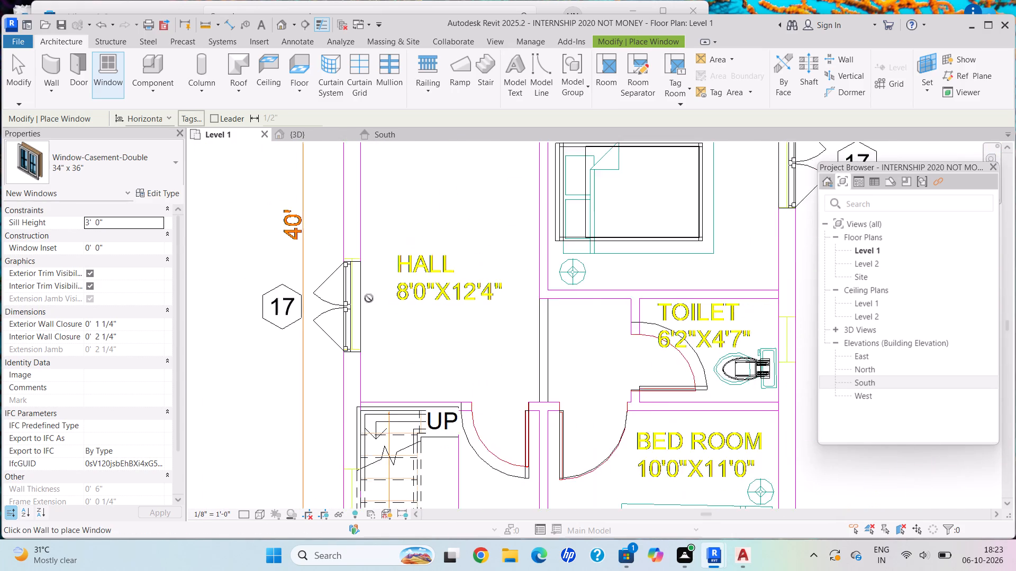
pyautogui.scroll(-4, 369, 298)
pyautogui.scroll(5, 616, 333)
pyautogui.scroll(-1, 618, 333)
pyautogui.scroll(5, 618, 333)
pyautogui.scroll(-1, 613, 308)
pyautogui.scroll(1, 612, 307)
pyautogui.scroll(-1, 611, 304)
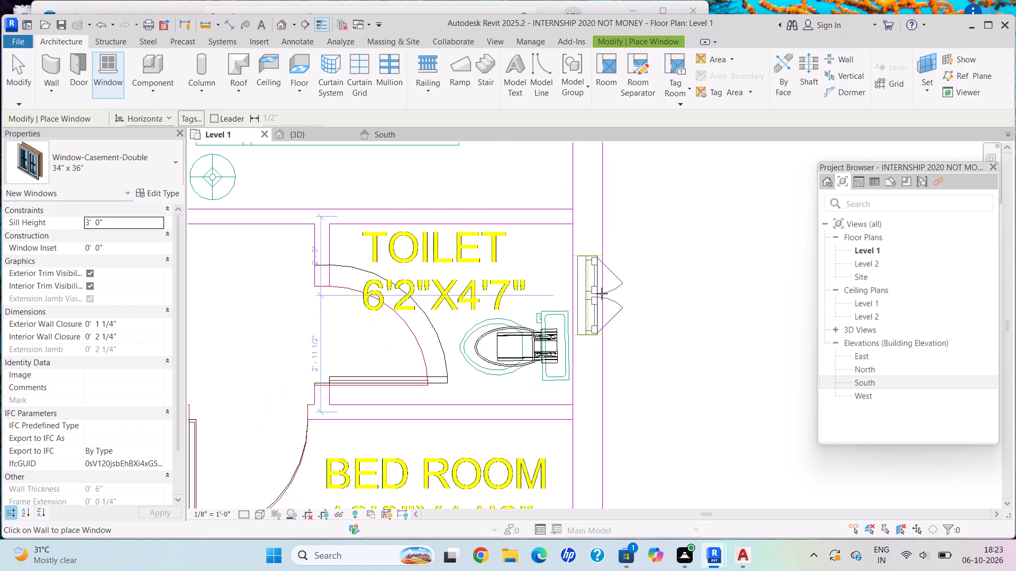
pyautogui.click(602, 293)
# Place a 2' wide casement window in the store's outer side wall, over the drawn opening, with its sashes opening outwards.
pyautogui.scroll(1, 599, 330)
pyautogui.scroll(-2, 599, 342)
pyautogui.moveTo(599, 342); pyautogui.dragTo(567, 216, button='middle')
pyautogui.scroll(-1, 565, 210)
pyautogui.scroll(-9, 558, 274)
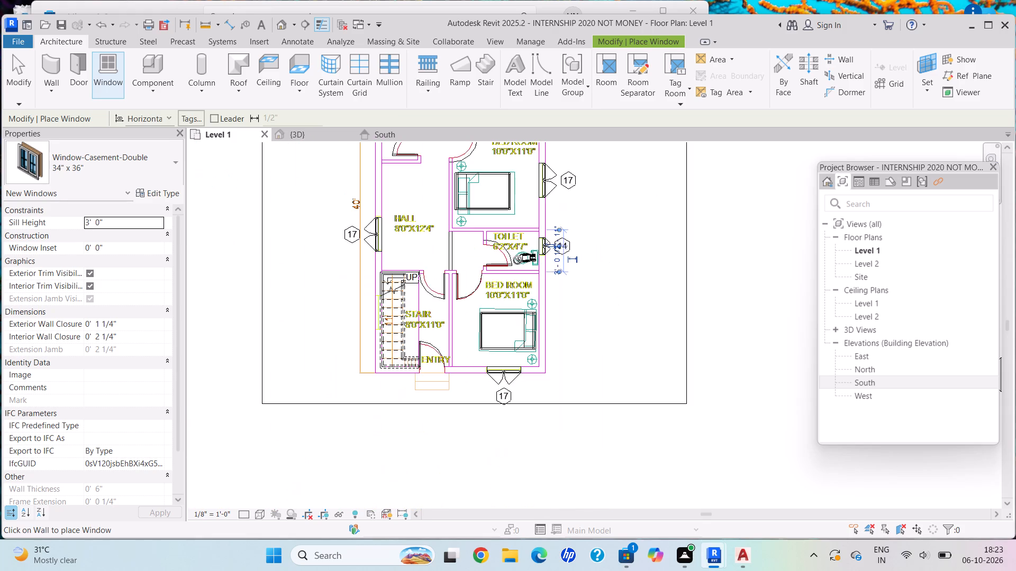
pyautogui.moveTo(511, 256); pyautogui.dragTo(527, 427, button='middle')
pyautogui.scroll(2, 392, 342)
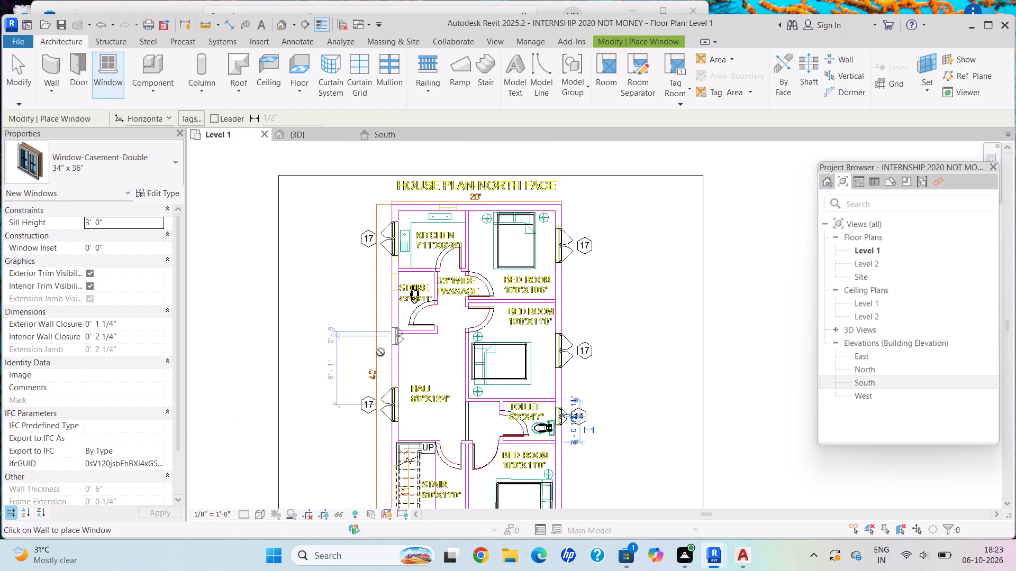
pyautogui.scroll(3, 380, 352)
pyautogui.scroll(5, 402, 214)
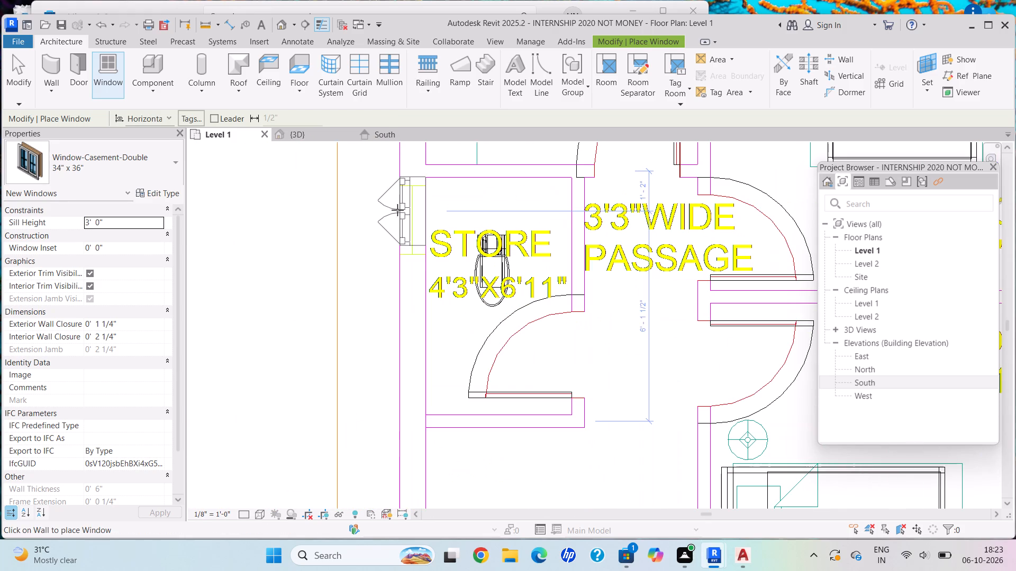
pyautogui.click(395, 220)
# Place a 2' wide casement window in the kitchen's rear wall at the drawn opening, and end window placement.
pyautogui.scroll(-5, 521, 337)
pyautogui.moveTo(522, 338); pyautogui.dragTo(442, 206, button='middle')
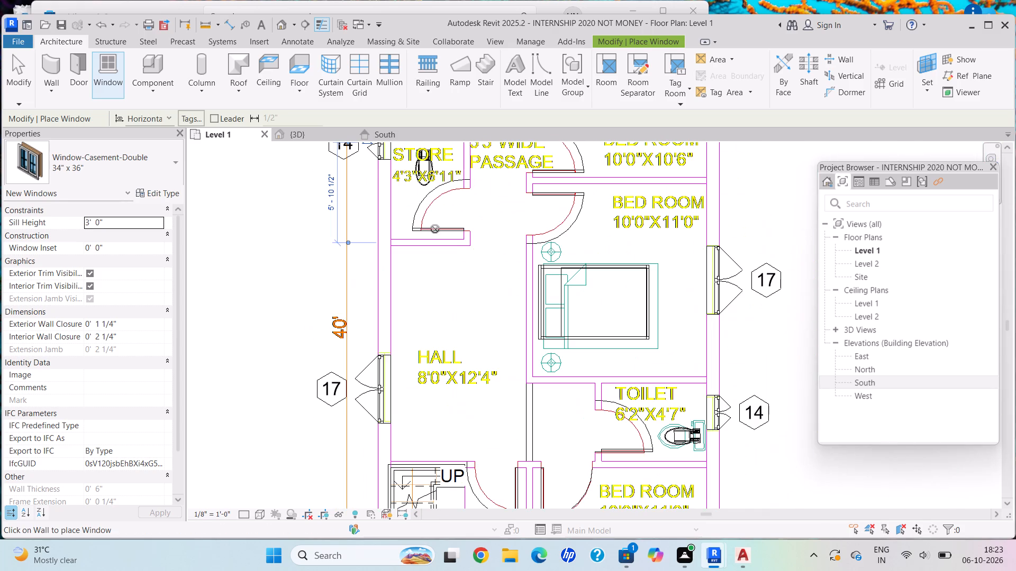
pyautogui.scroll(-3, 536, 339)
pyautogui.moveTo(536, 343); pyautogui.dragTo(506, 303, button='middle')
pyautogui.press('Escape')
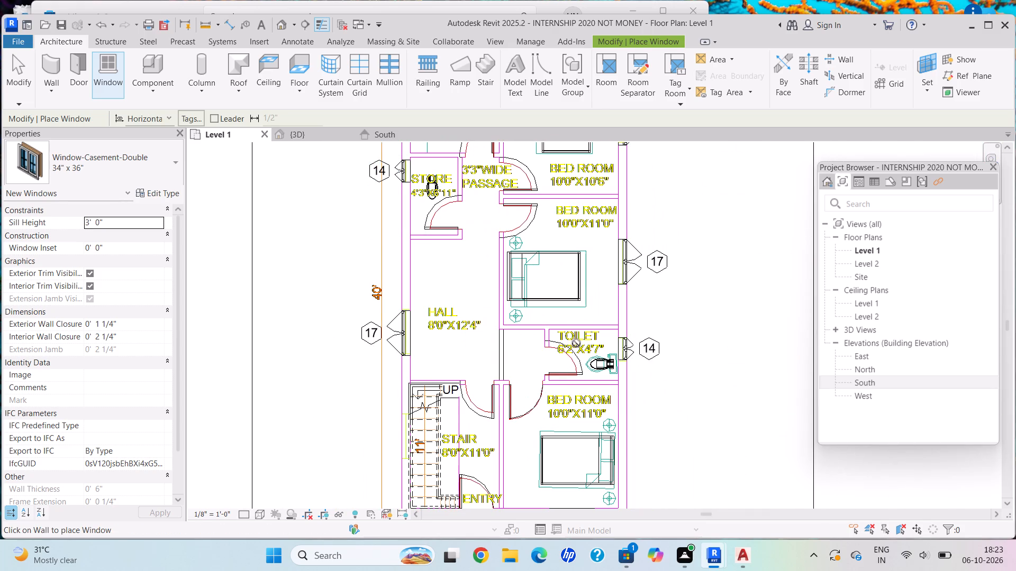
pyautogui.moveTo(596, 343); pyautogui.dragTo(606, 341, button='middle')
pyautogui.scroll(-4, 397, 349)
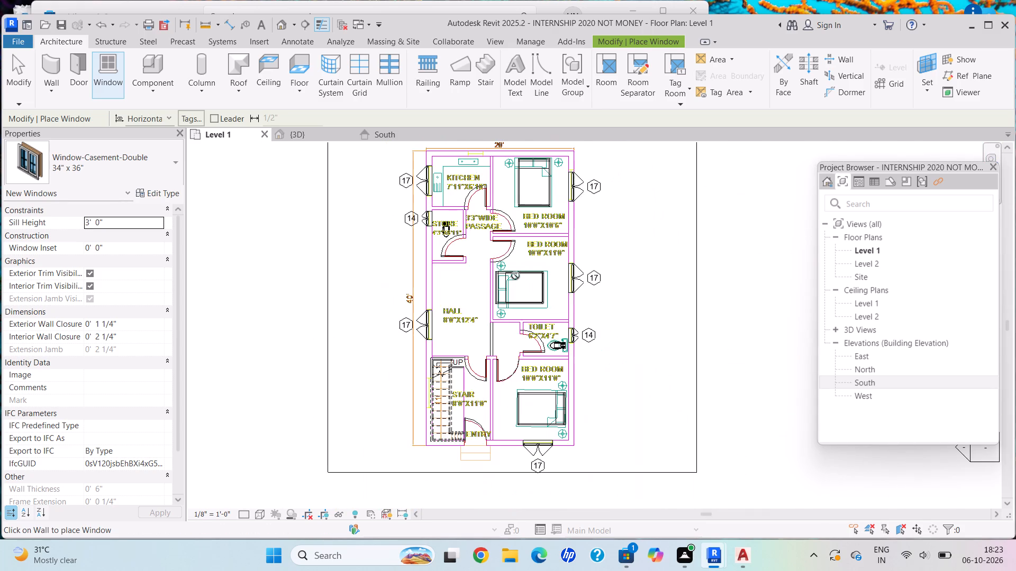
pyautogui.moveTo(524, 294); pyautogui.dragTo(527, 359, button='middle')
pyautogui.scroll(-2, 493, 235)
pyautogui.scroll(5, 493, 234)
pyautogui.scroll(-1, 597, 222)
pyautogui.scroll(1, 597, 222)
pyautogui.scroll(-1, 597, 222)
pyautogui.scroll(2, 597, 222)
pyautogui.scroll(2, 521, 246)
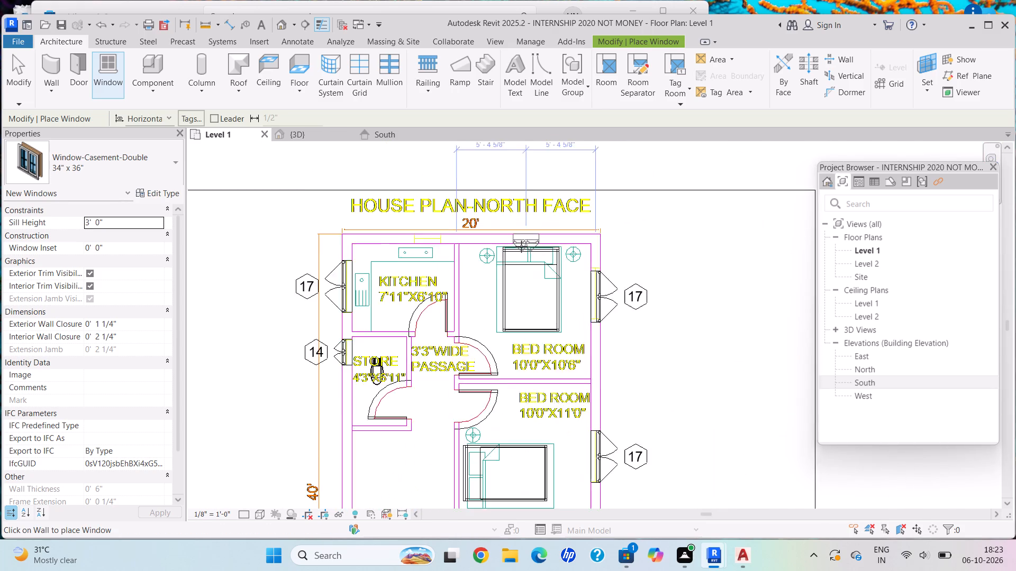
pyautogui.scroll(1, 521, 246)
pyautogui.scroll(-1, 521, 246)
pyautogui.scroll(1, 521, 246)
pyautogui.scroll(-1, 521, 246)
pyautogui.scroll(4, 423, 246)
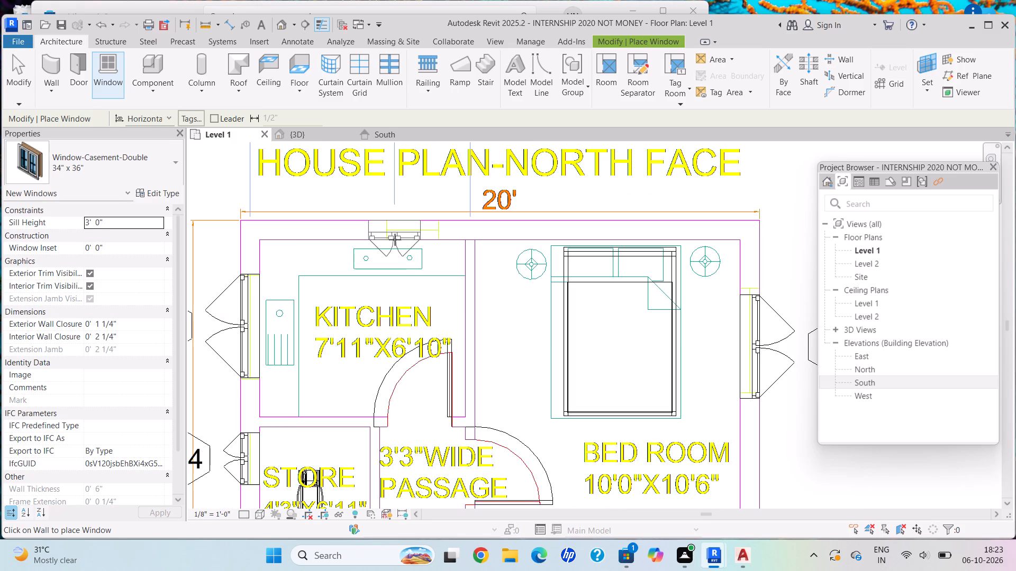
pyautogui.click(415, 217)
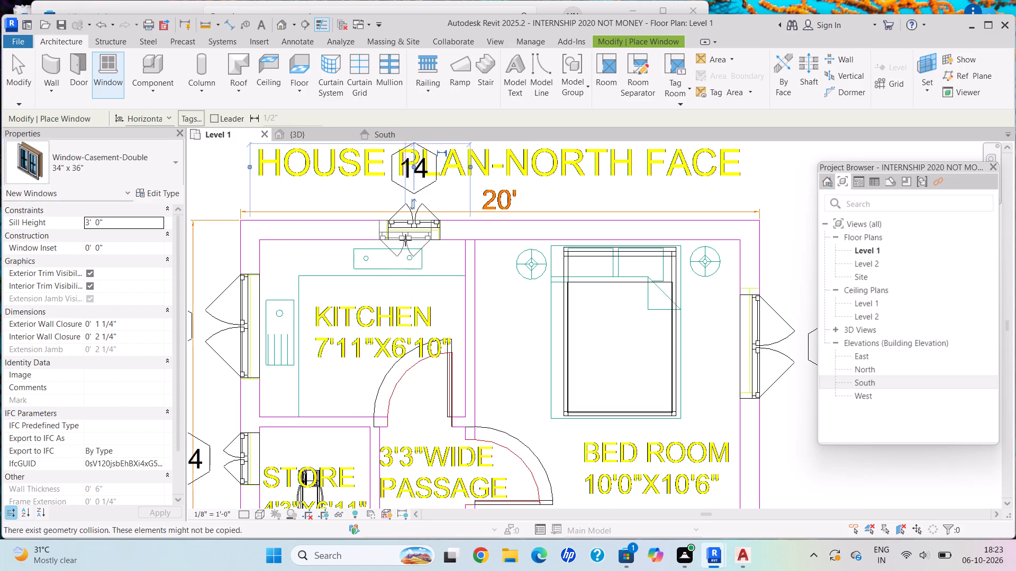
pyautogui.press('Escape')
pyautogui.press('Escape')
pyautogui.press('Escape')
# Check the placed windows around the kitchen, store and adjoining bedroom against the drawn window openings.
pyautogui.scroll(2, 234, 375)
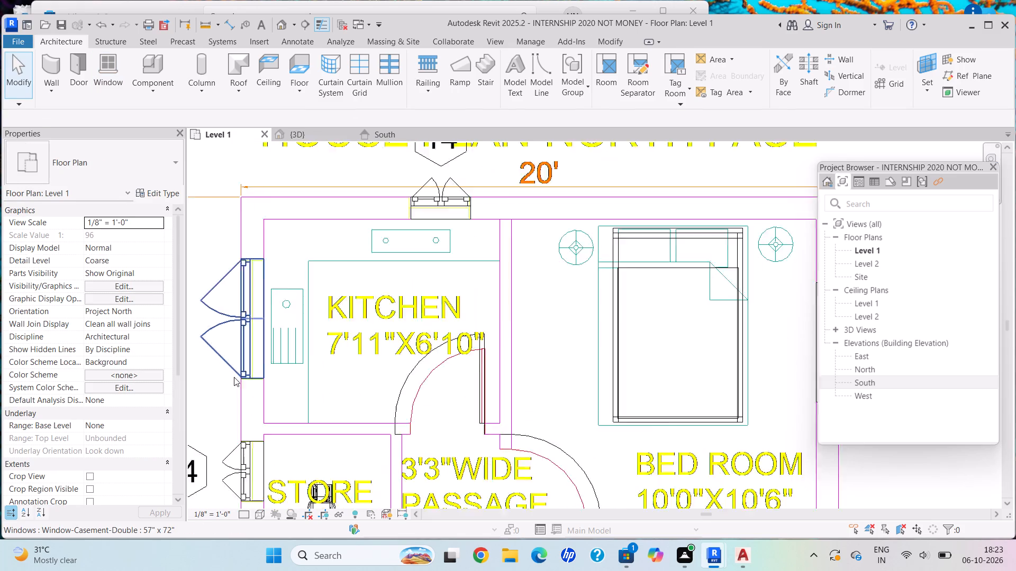
pyautogui.scroll(2, 234, 377)
pyautogui.scroll(-1, 272, 376)
pyautogui.scroll(4, 272, 376)
pyautogui.scroll(-6, 272, 376)
pyautogui.scroll(-1, 547, 298)
pyautogui.scroll(1, 555, 302)
pyautogui.moveTo(556, 302); pyautogui.dragTo(385, 203, button='middle')
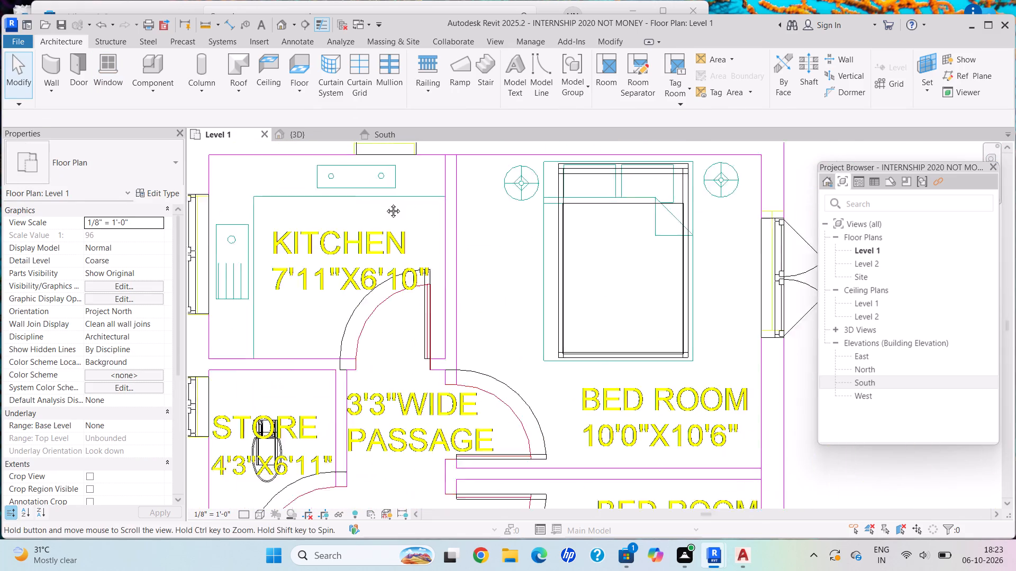
pyautogui.moveTo(385, 203); pyautogui.dragTo(389, 205, button='middle')
pyautogui.scroll(-1, 375, 216)
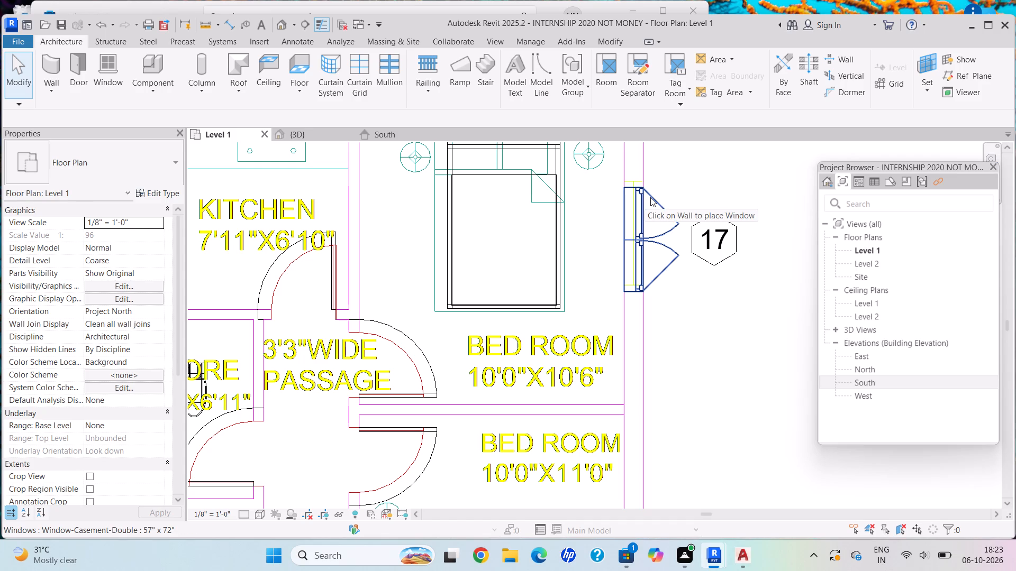
# Nudge the casement window in the 10'0"X10'6" bedroom's outer side wall slightly towards the rear to match its drawn opening.
pyautogui.click(651, 197)
pyautogui.press('Up')
pyautogui.press('Up')
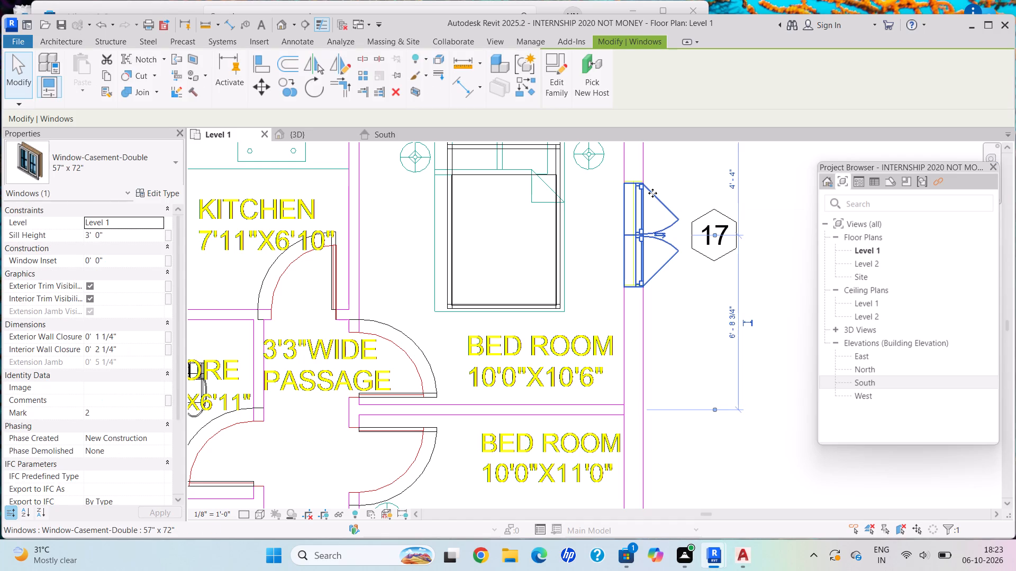
pyautogui.press('Up')
pyautogui.press('Escape')
# Nudge the casement window in the hall's outer side wall towards the rear to line up with its drawn opening.
pyautogui.scroll(-3, 628, 219)
pyautogui.scroll(1, 623, 230)
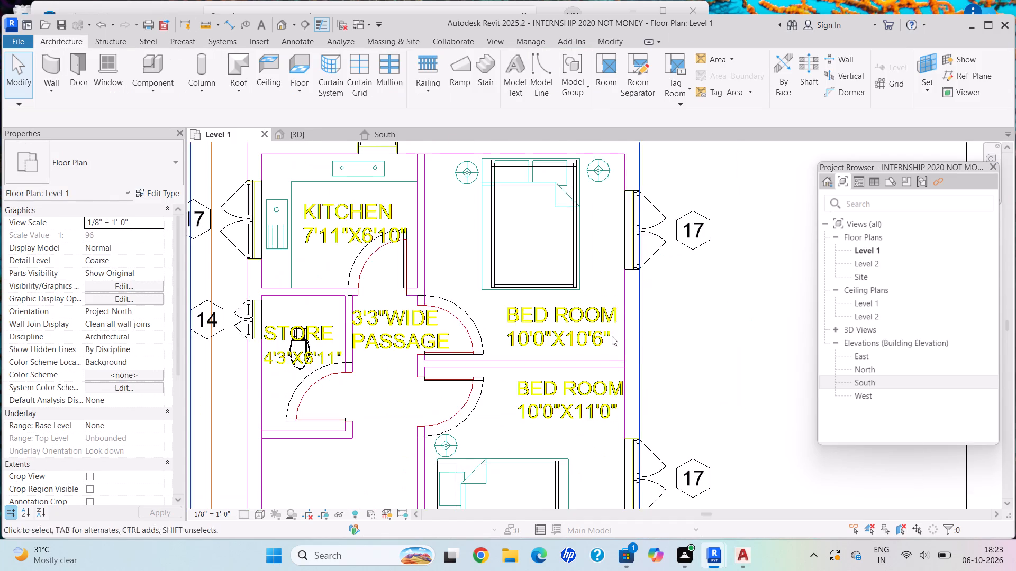
pyautogui.scroll(-1, 615, 369)
pyautogui.moveTo(639, 413); pyautogui.dragTo(747, 218, button='middle')
pyautogui.scroll(3, 739, 332)
pyautogui.scroll(-2, 624, 393)
pyautogui.moveTo(621, 391); pyautogui.dragTo(602, 321, button='middle')
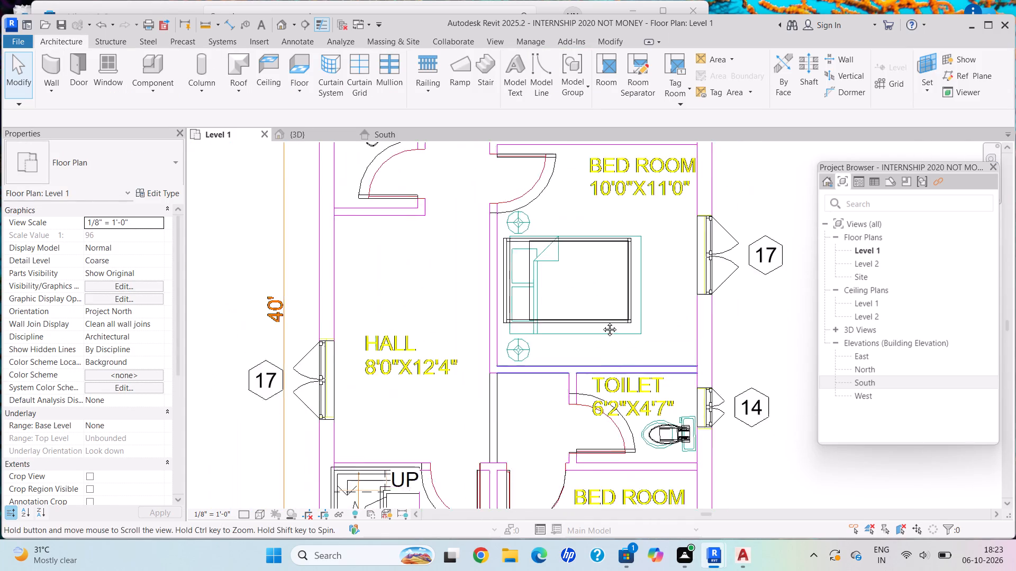
pyautogui.moveTo(602, 321); pyautogui.dragTo(593, 285, button='middle')
pyautogui.moveTo(584, 225); pyautogui.dragTo(607, 167, button='middle')
pyautogui.scroll(1, 272, 263)
pyautogui.scroll(-1, 269, 263)
pyautogui.scroll(4, 269, 263)
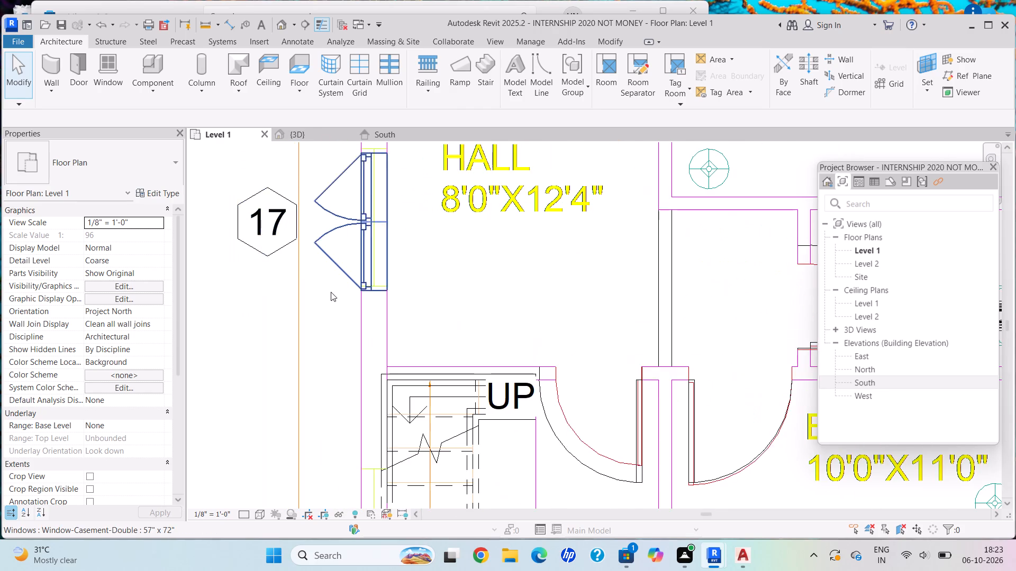
pyautogui.scroll(-1, 331, 292)
pyautogui.scroll(2, 331, 292)
pyautogui.scroll(-1, 377, 264)
pyautogui.moveTo(377, 264); pyautogui.dragTo(384, 364, button='middle')
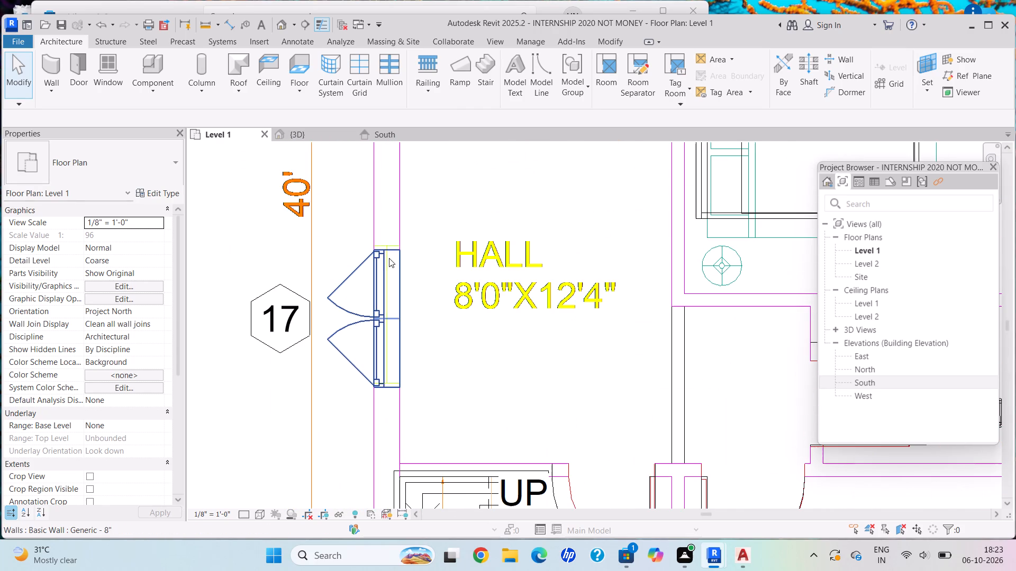
pyautogui.click(391, 248)
pyautogui.press('Up')
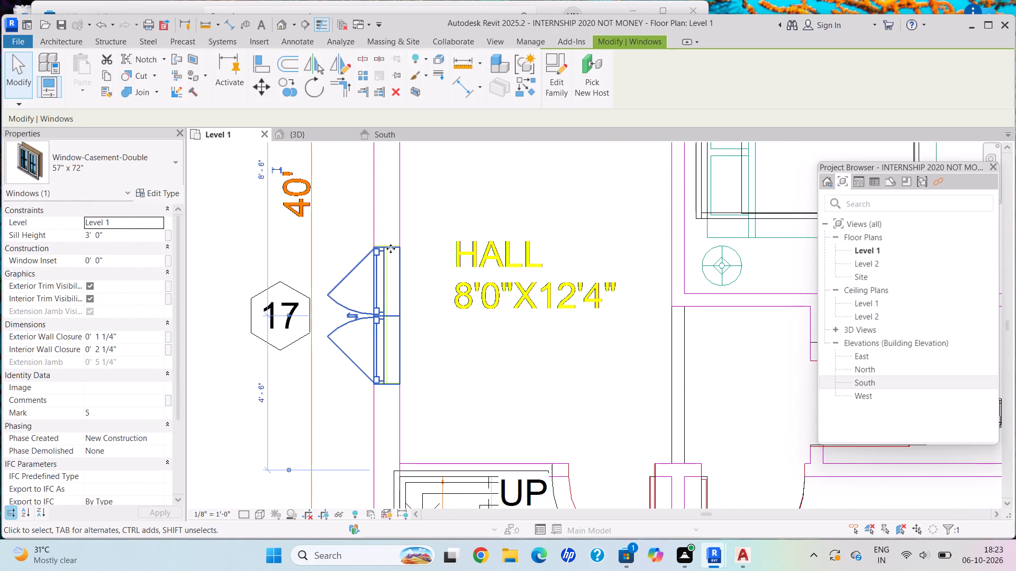
pyautogui.press('Escape')
# Nudge the front bedroom's casement window along the front wall towards the entry to match its drawn opening.
pyautogui.scroll(-4, 424, 277)
pyautogui.moveTo(437, 298); pyautogui.dragTo(456, 125, button='middle')
pyautogui.scroll(-1, 539, 298)
pyautogui.moveTo(538, 290); pyautogui.dragTo(453, 162, button='middle')
pyautogui.scroll(3, 686, 301)
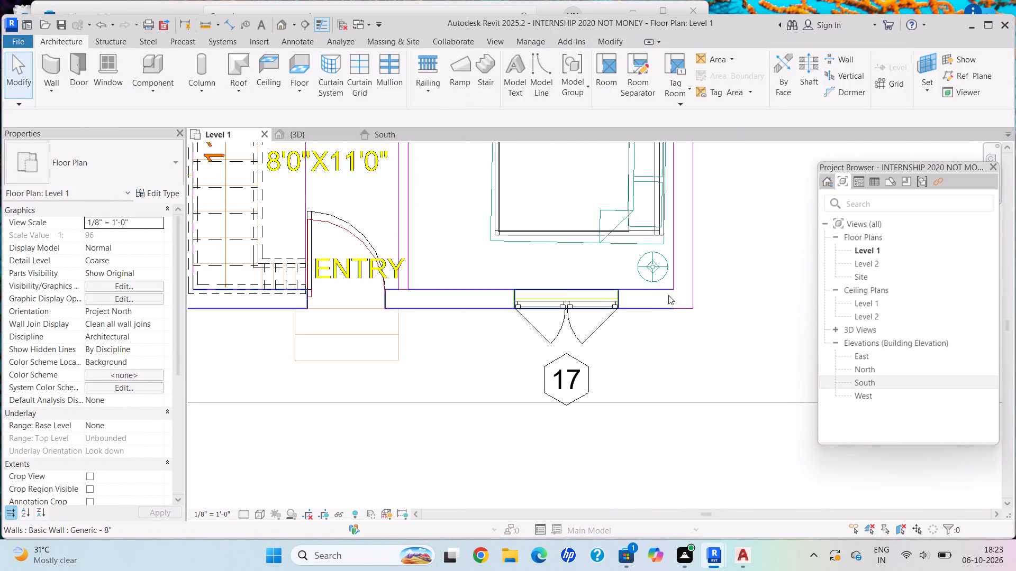
pyautogui.scroll(6, 566, 301)
pyautogui.scroll(6, 439, 311)
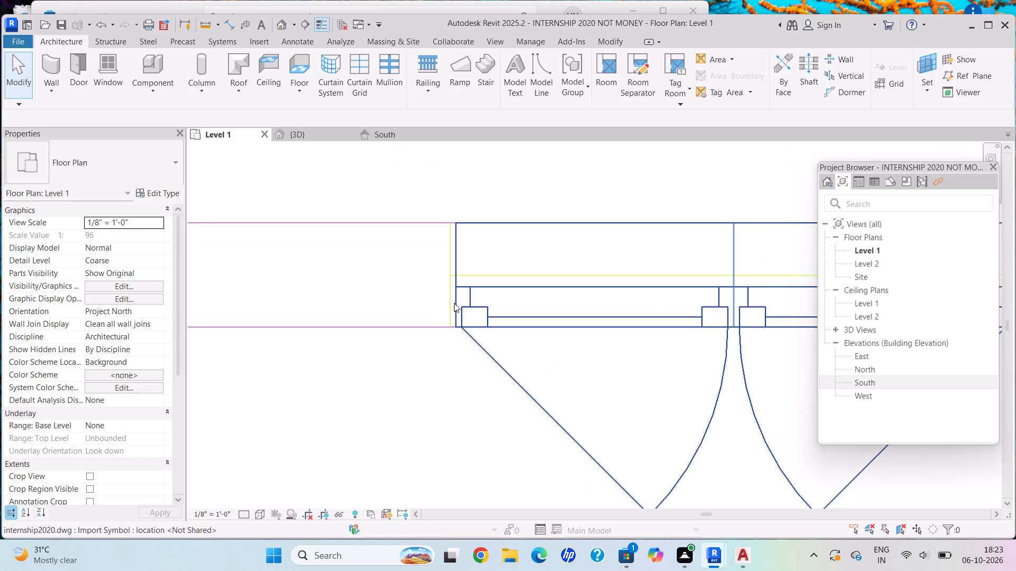
pyautogui.click(454, 303)
pyautogui.press('Left')
pyautogui.press('Left')
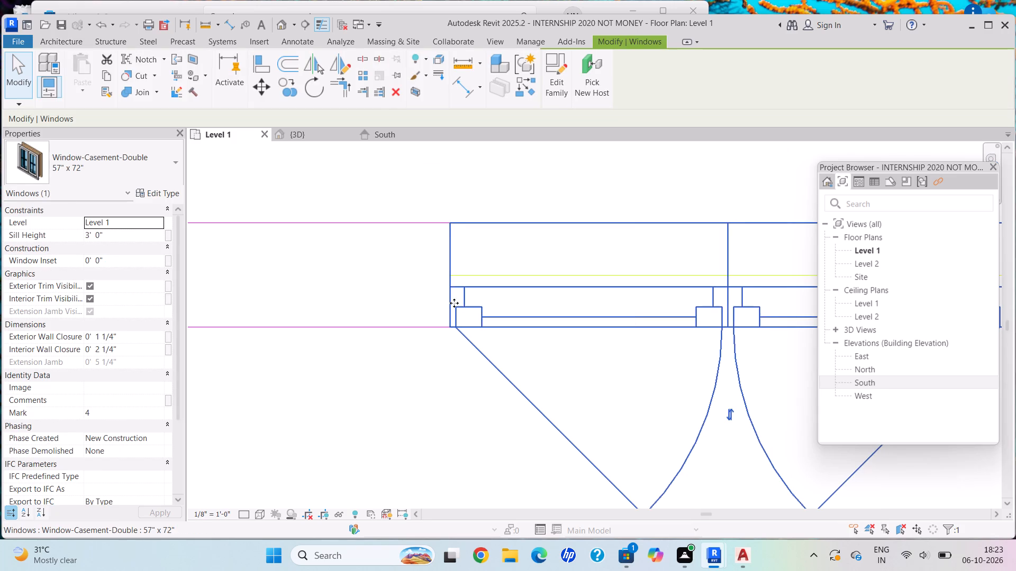
pyautogui.press('Escape')
# Nudge the 2' wide casement window in the kitchen's rear wall towards the outer side wall to match its drawn opening.
pyautogui.scroll(1, 469, 239)
pyautogui.scroll(-14, 470, 242)
pyautogui.moveTo(428, 307); pyautogui.dragTo(464, 554, button='middle')
pyautogui.scroll(-4, 422, 306)
pyautogui.moveTo(427, 307); pyautogui.dragTo(471, 431, button='middle')
pyautogui.scroll(1, 471, 432)
pyautogui.moveTo(264, 252); pyautogui.dragTo(353, 371, button='middle')
pyautogui.moveTo(364, 211); pyautogui.dragTo(407, 405, button='middle')
pyautogui.scroll(4, 429, 277)
pyautogui.scroll(-1, 429, 277)
pyautogui.scroll(1, 429, 277)
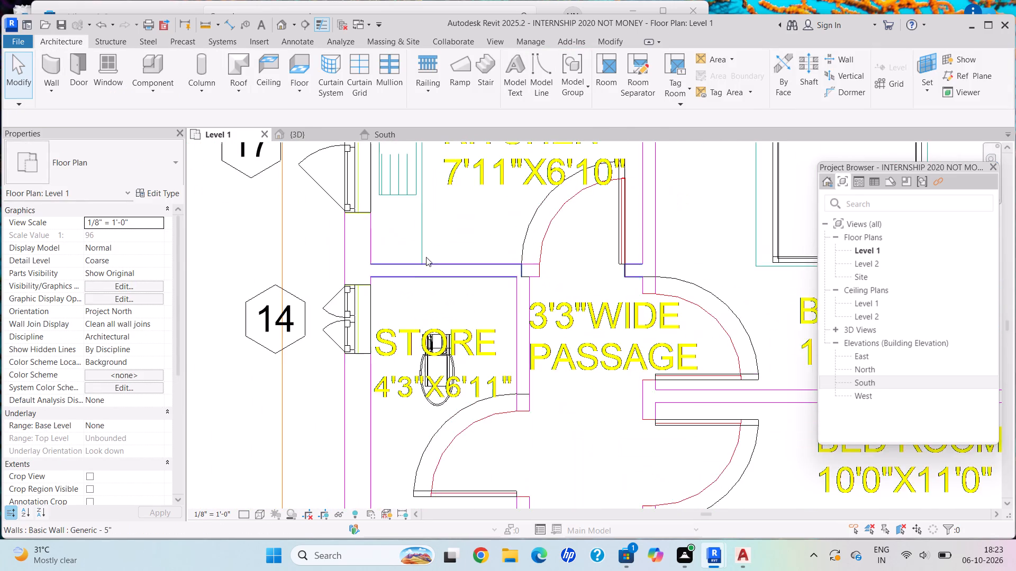
pyautogui.scroll(-1, 425, 255)
pyautogui.moveTo(436, 276); pyautogui.dragTo(458, 443, button='middle')
pyautogui.scroll(4, 403, 248)
pyautogui.moveTo(594, 206); pyautogui.dragTo(367, 275, button='middle')
pyautogui.scroll(1, 424, 266)
pyautogui.scroll(-1, 472, 253)
pyautogui.scroll(1, 472, 253)
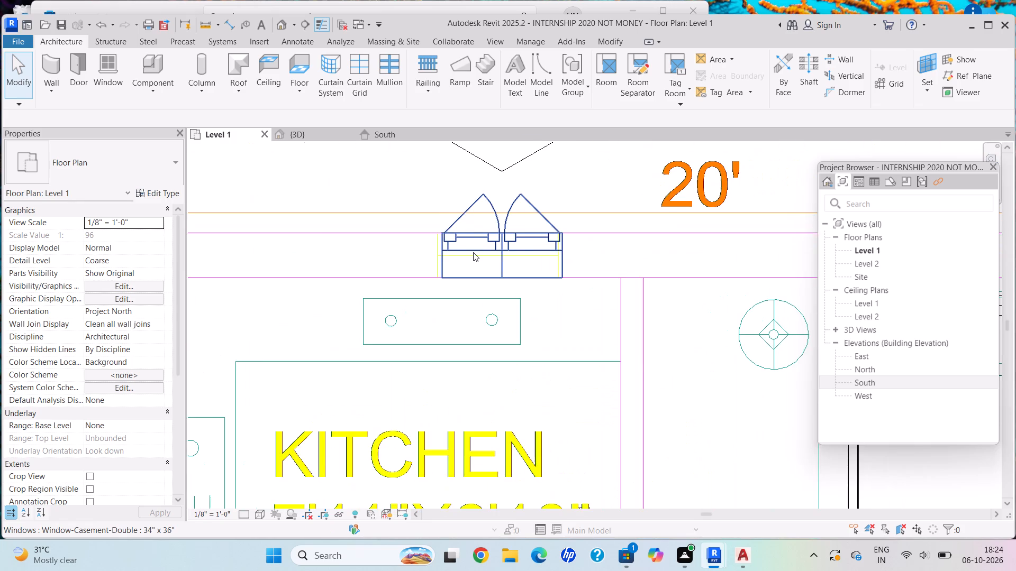
pyautogui.scroll(1, 473, 252)
pyautogui.click(436, 268)
pyautogui.press('Left')
pyautogui.press('Left')
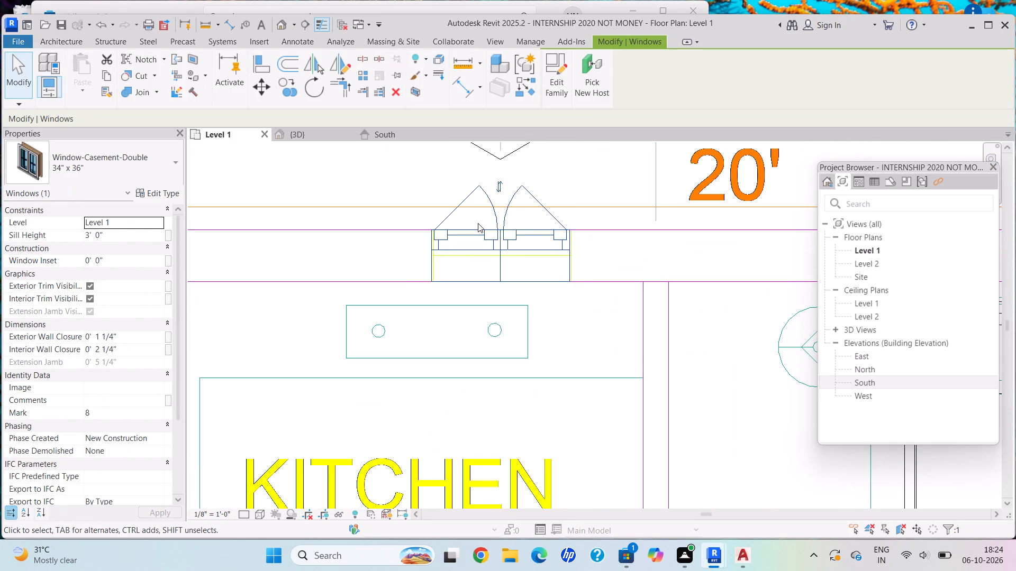
pyautogui.press('Escape')
# Check the windows and doors across the Level 1 plan, from the kitchen to the stair and front bedroom.
pyautogui.scroll(-6, 476, 253)
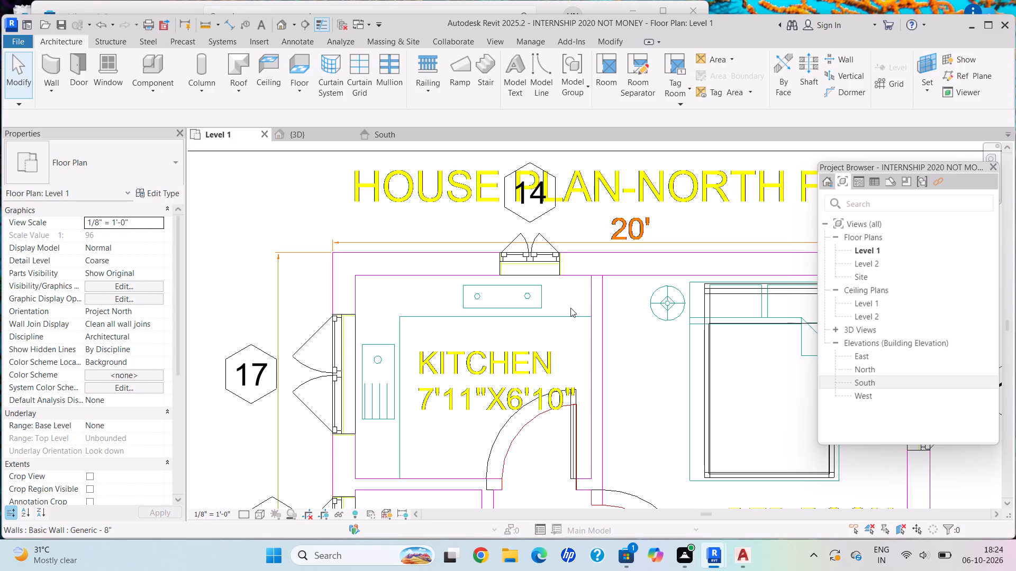
pyautogui.scroll(1, 511, 348)
pyautogui.scroll(-3, 511, 348)
pyautogui.scroll(1, 513, 352)
pyautogui.moveTo(513, 352); pyautogui.dragTo(478, 244, button='middle')
pyautogui.scroll(-1, 516, 320)
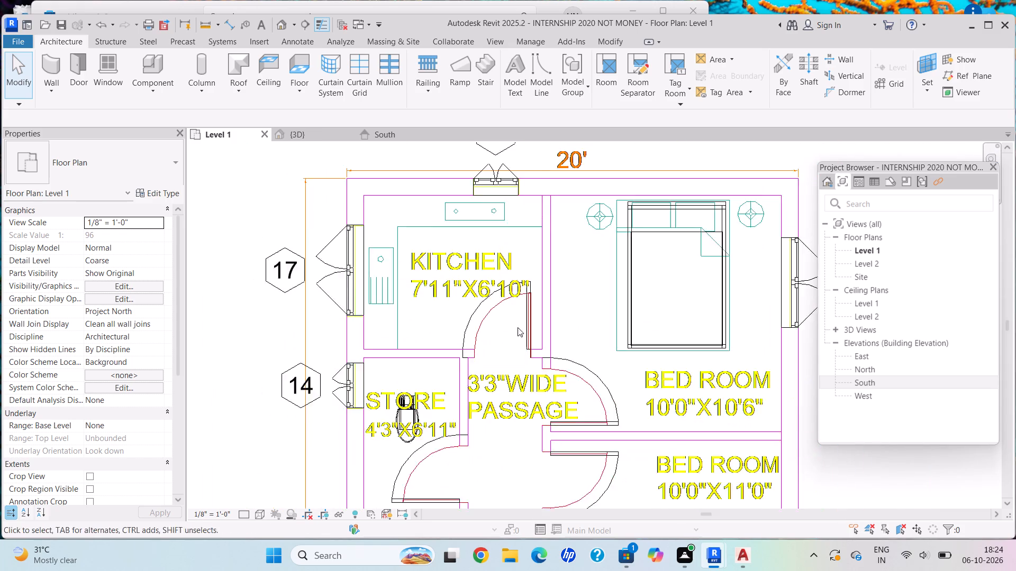
pyautogui.scroll(-2, 518, 327)
pyautogui.moveTo(523, 336); pyautogui.dragTo(470, 256, button='middle')
pyautogui.scroll(-1, 642, 356)
pyautogui.moveTo(635, 350); pyautogui.dragTo(624, 331, button='middle')
pyautogui.moveTo(555, 450); pyautogui.dragTo(514, 301, button='middle')
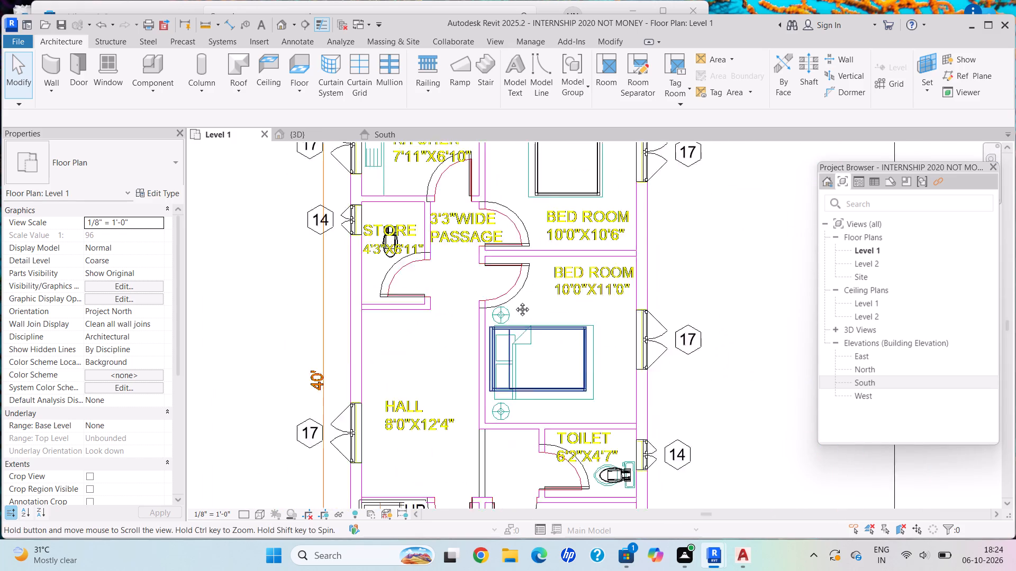
pyautogui.moveTo(514, 301); pyautogui.dragTo(512, 298, button='middle')
pyautogui.scroll(-3, 547, 362)
pyautogui.moveTo(548, 369); pyautogui.dragTo(536, 291, button='middle')
pyautogui.scroll(1, 434, 412)
pyautogui.scroll(-1, 433, 413)
pyautogui.scroll(3, 432, 415)
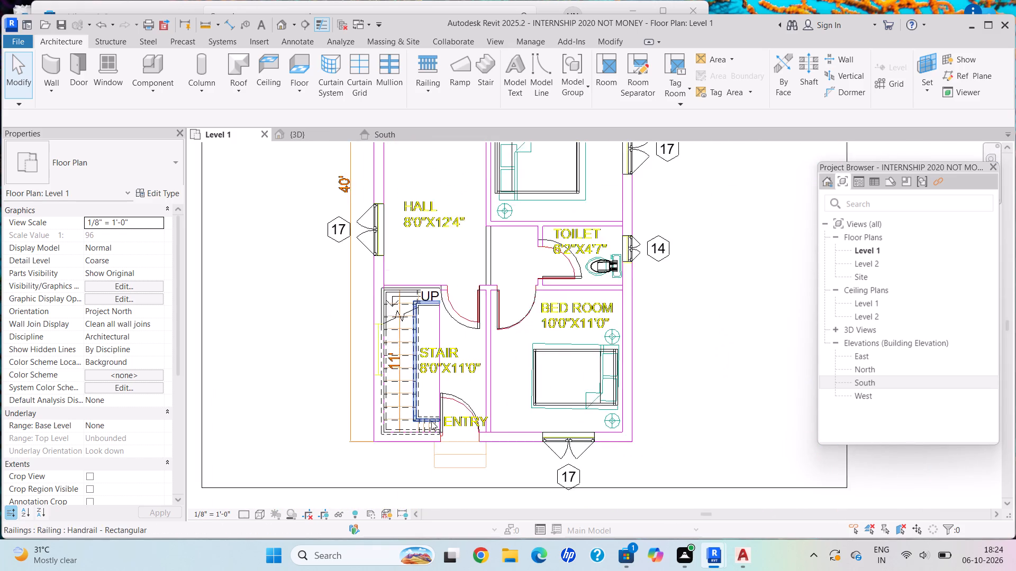
pyautogui.scroll(4, 468, 453)
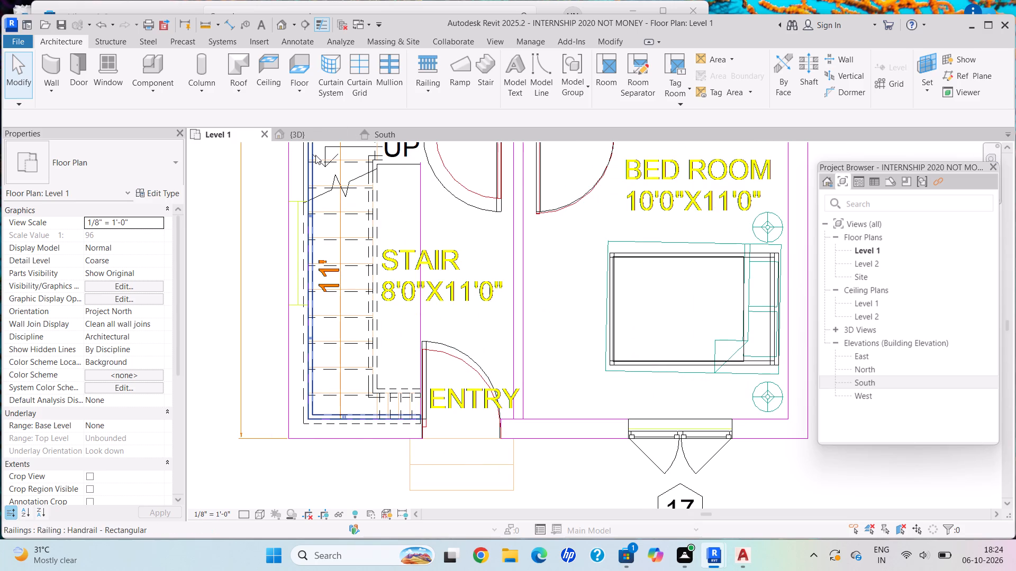
# Examine the house exterior in the 3D view, including its windows, front entry and the ground before it.
pyautogui.click(297, 135)
pyautogui.scroll(-1, 477, 331)
pyautogui.keyDown('shift'); pyautogui.moveTo(502, 351); pyautogui.dragTo(490, 310, button='middle'); pyautogui.keyUp('shift')
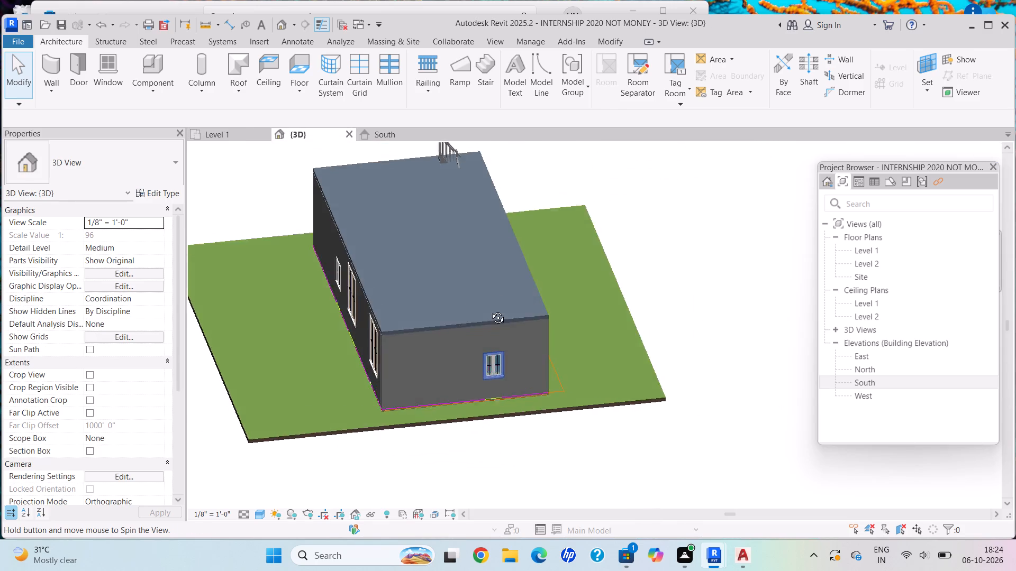
pyautogui.keyDown('shift'); pyautogui.moveTo(490, 310); pyautogui.dragTo(828, 198, button='middle'); pyautogui.keyUp('shift')
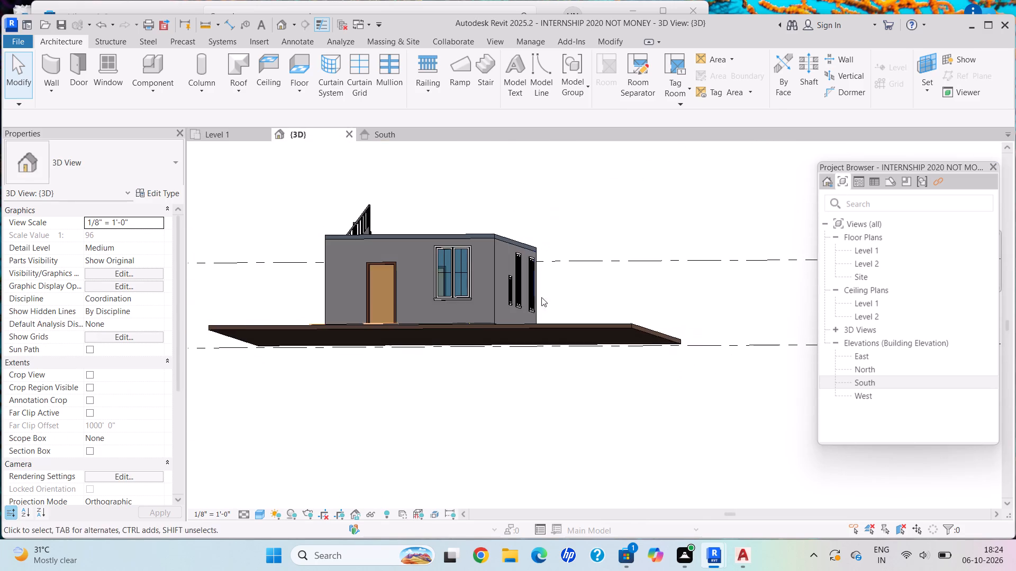
pyautogui.scroll(2, 525, 304)
pyautogui.keyDown('shift'); pyautogui.moveTo(486, 312); pyautogui.dragTo(597, 482, button='middle'); pyautogui.keyUp('shift')
pyautogui.scroll(-3, 578, 451)
pyautogui.moveTo(552, 436); pyautogui.dragTo(476, 394, button='middle')
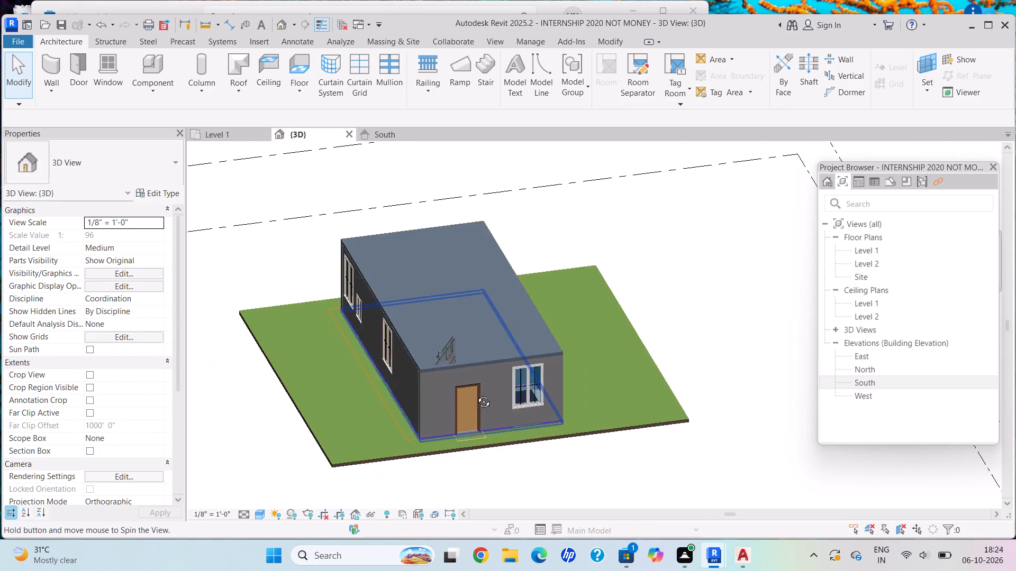
pyautogui.moveTo(476, 394); pyautogui.dragTo(467, 394, button='middle')
pyautogui.keyDown('shift'); pyautogui.moveTo(497, 400); pyautogui.dragTo(483, 397, button='middle'); pyautogui.keyUp('shift')
pyautogui.scroll(9, 469, 434)
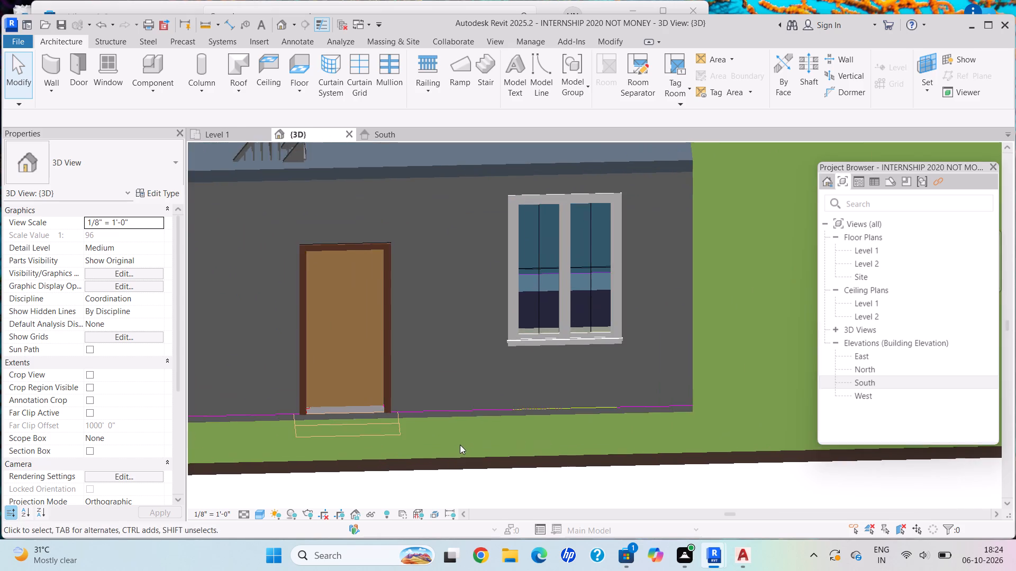
pyautogui.keyDown('shift'); pyautogui.moveTo(460, 445); pyautogui.dragTo(465, 466, button='middle'); pyautogui.keyUp('shift')
pyautogui.scroll(-5, 462, 465)
pyautogui.moveTo(460, 464); pyautogui.dragTo(431, 349, button='middle')
pyautogui.scroll(6, 435, 364)
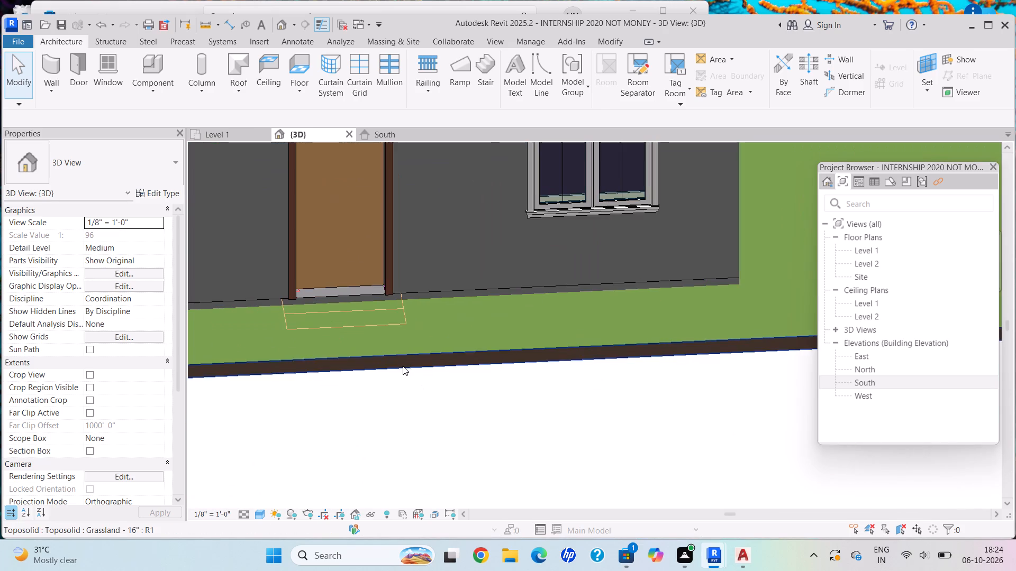
# Edit the Grassland toposolid's boundary, moving its front edge farther out from the house's entry wall.
pyautogui.click(396, 356)
pyautogui.click(557, 92)
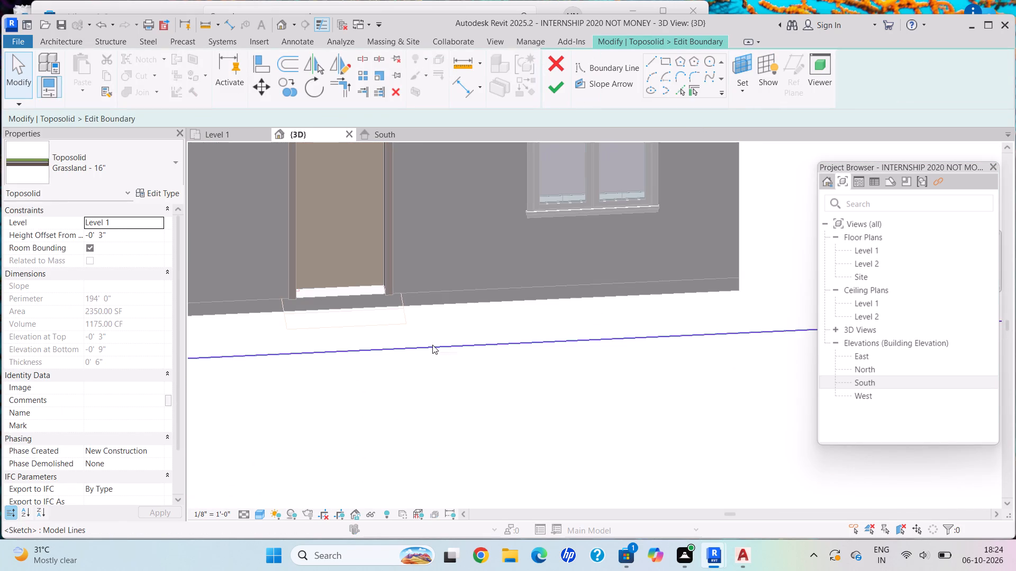
pyautogui.click(432, 345)
pyautogui.moveTo(432, 345); pyautogui.dragTo(452, 432)
pyautogui.scroll(-7, 441, 404)
pyautogui.scroll(1, 433, 388)
pyautogui.scroll(-2, 433, 388)
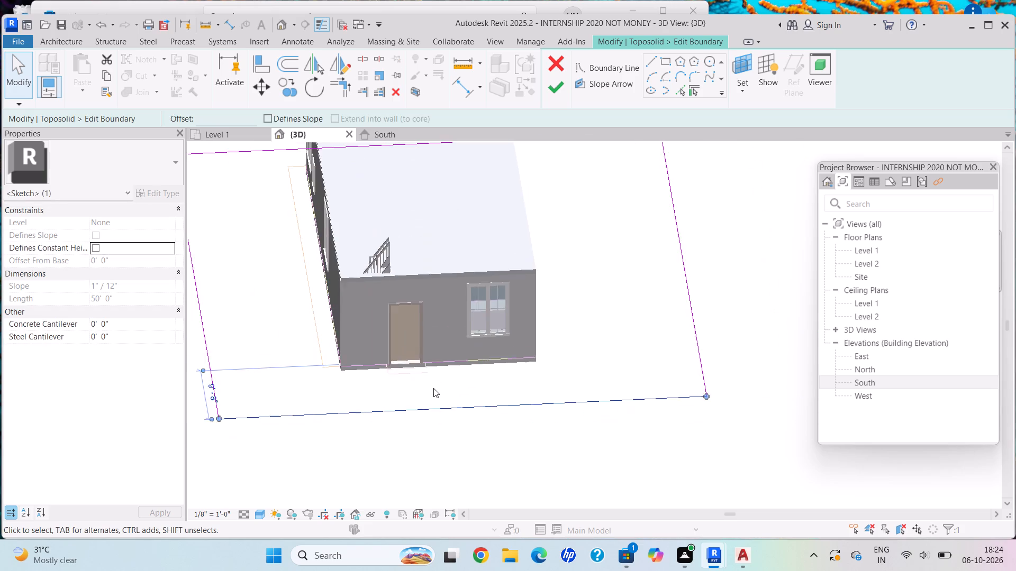
pyautogui.scroll(-4, 433, 388)
pyautogui.moveTo(335, 402); pyautogui.dragTo(335, 426)
# Move the toposolid's hall-side edge to 18'-0" and its rear edge to 26'-6" from the house, and finish the boundary edit.
pyautogui.moveTo(306, 384); pyautogui.dragTo(283, 388)
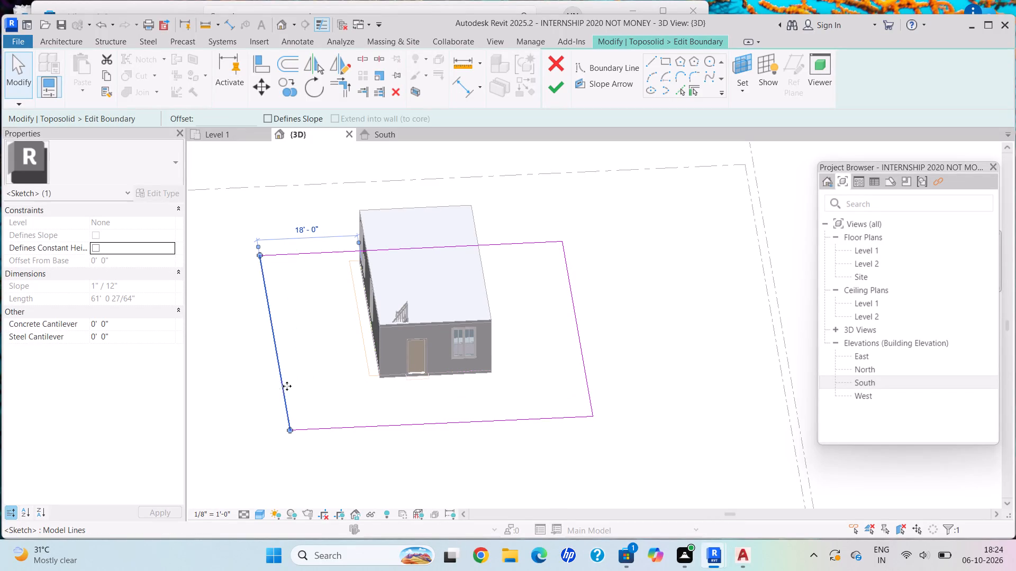
pyautogui.moveTo(486, 243); pyautogui.dragTo(474, 192)
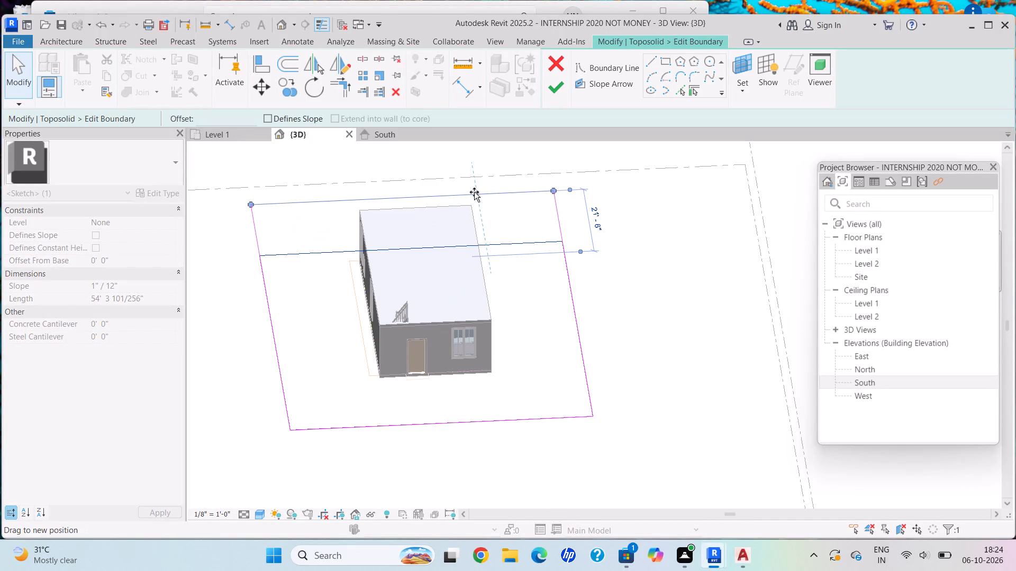
pyautogui.moveTo(474, 192); pyautogui.dragTo(474, 179)
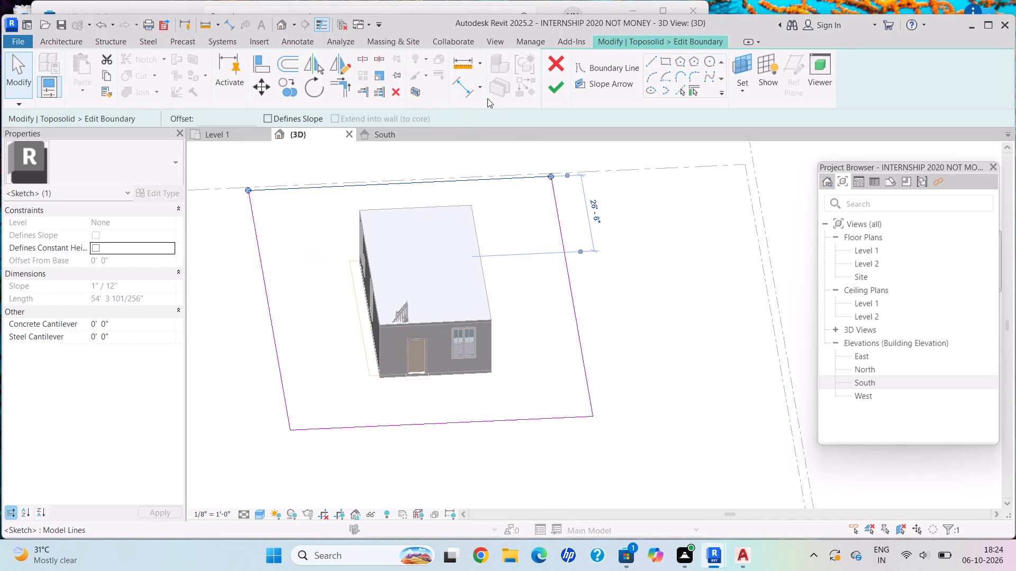
pyautogui.click(565, 86)
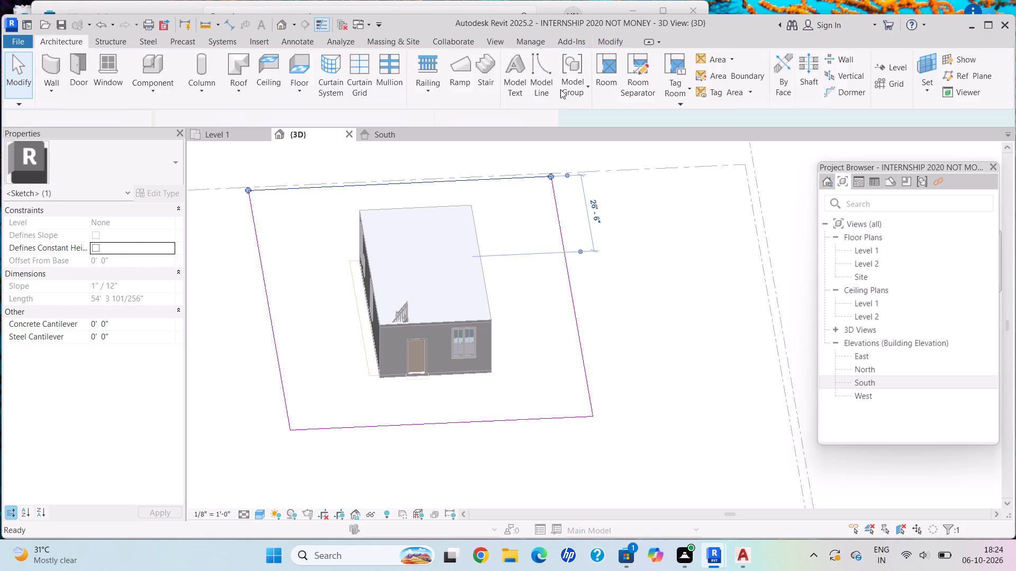
# Examine the edited toposolid's extent around the house from several angles in 3D.
pyautogui.scroll(-3, 532, 339)
pyautogui.keyDown('shift'); pyautogui.moveTo(527, 354); pyautogui.dragTo(507, 266, button='middle'); pyautogui.keyUp('shift')
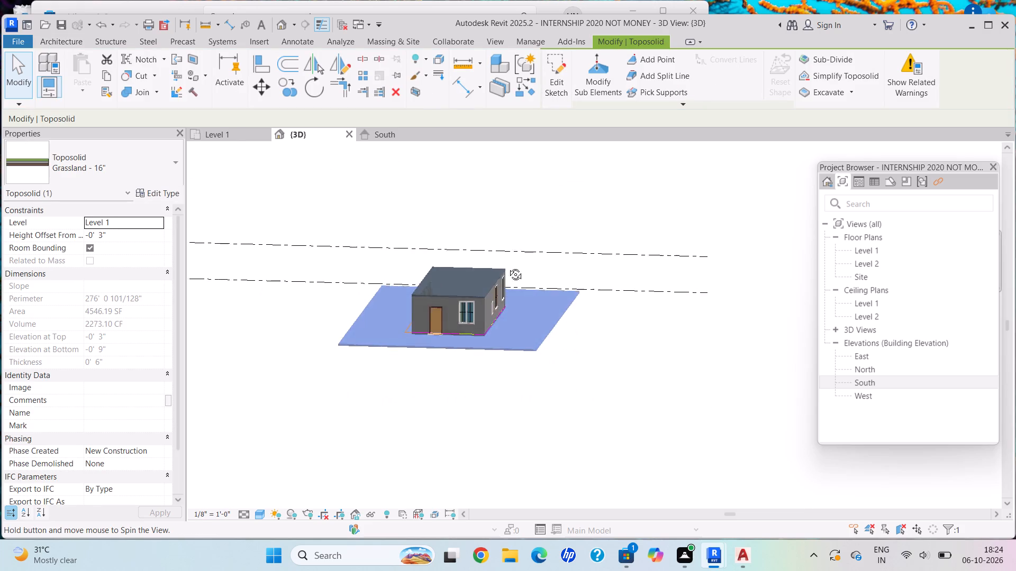
pyautogui.keyDown('shift'); pyautogui.moveTo(507, 266); pyautogui.dragTo(522, 284, button='middle'); pyautogui.keyUp('shift')
pyautogui.press('Escape')
pyautogui.keyDown('shift'); pyautogui.moveTo(503, 302); pyautogui.dragTo(531, 357, button='middle'); pyautogui.keyUp('shift')
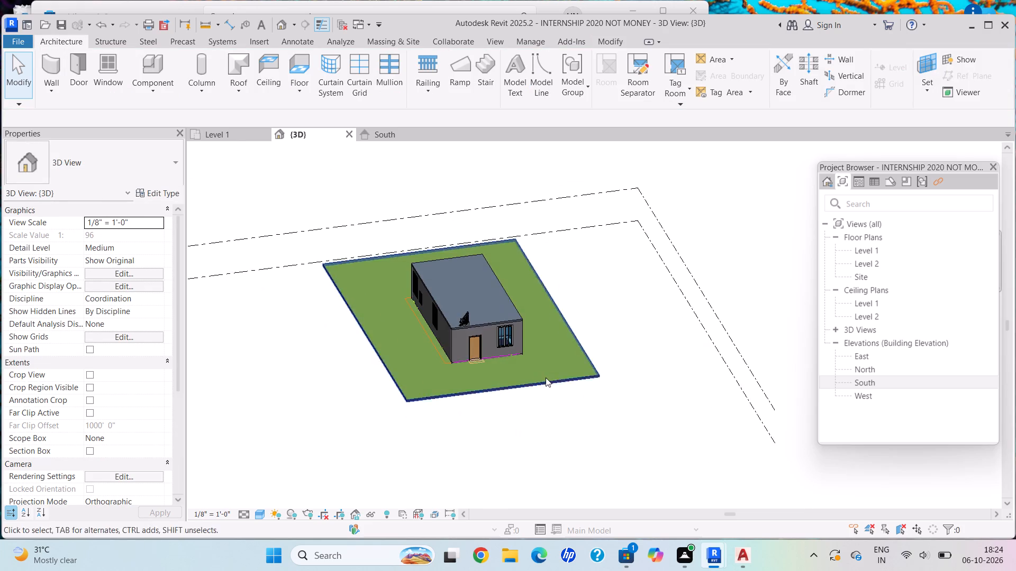
pyautogui.scroll(-3, 547, 377)
pyautogui.scroll(2, 548, 371)
pyautogui.keyDown('shift'); pyautogui.moveTo(511, 340); pyautogui.dragTo(506, 464, button='middle'); pyautogui.keyUp('shift')
pyautogui.scroll(3, 498, 224)
pyautogui.scroll(-1, 498, 224)
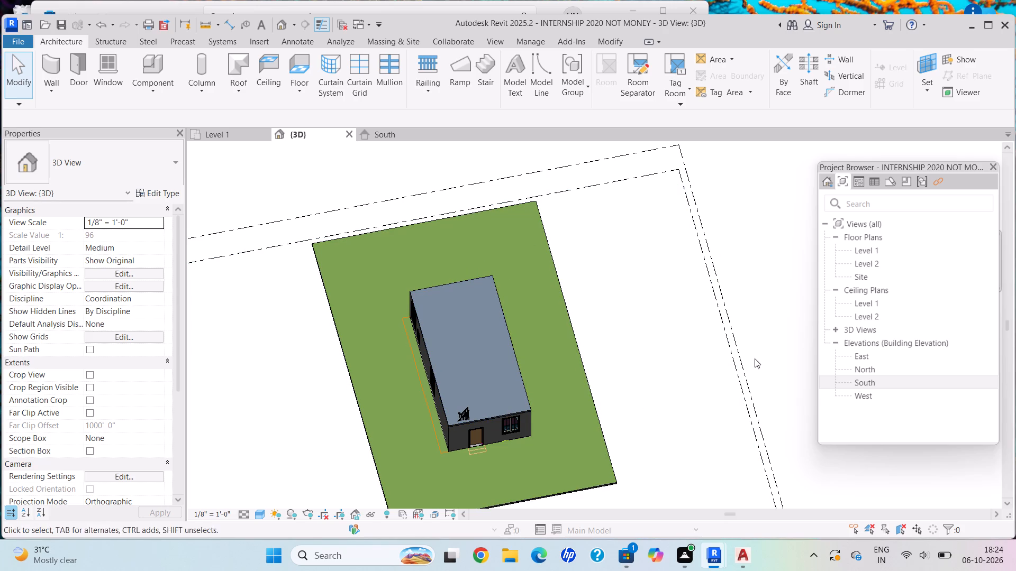
# Edit the toposolid boundary again, bringing the rear edge to 20'-0" and the front edge to 12'-0" from the house.
pyautogui.click(467, 213)
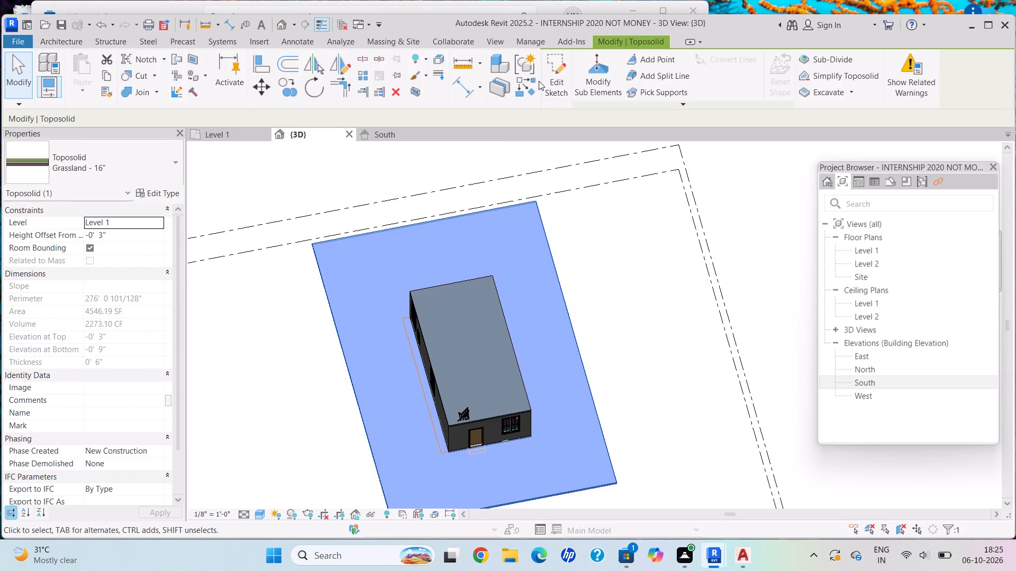
pyautogui.click(562, 95)
pyautogui.click(437, 216)
pyautogui.moveTo(437, 216); pyautogui.dragTo(447, 237)
pyautogui.moveTo(532, 318); pyautogui.dragTo(528, 238, button='middle')
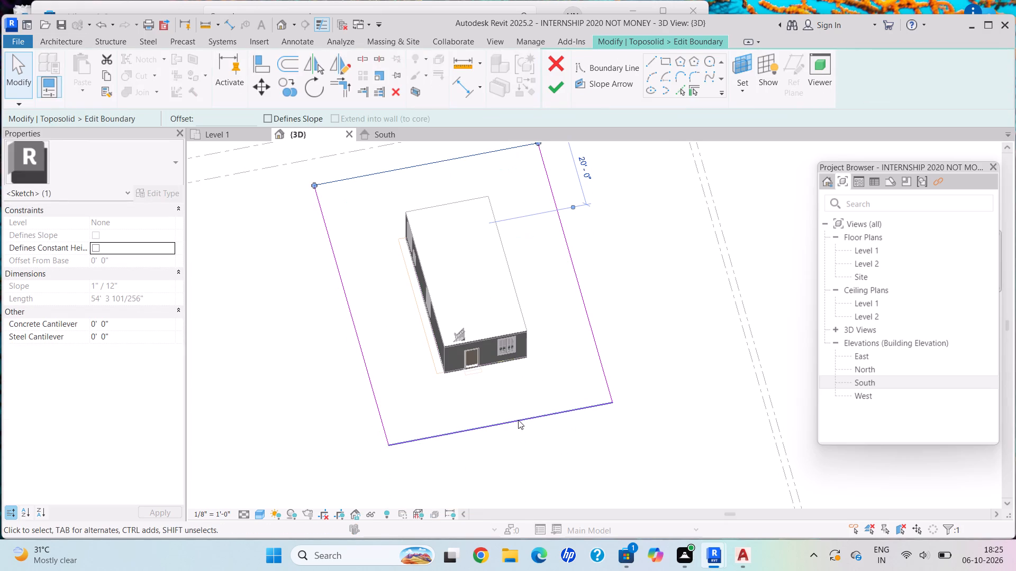
pyautogui.moveTo(514, 419); pyautogui.dragTo(513, 397)
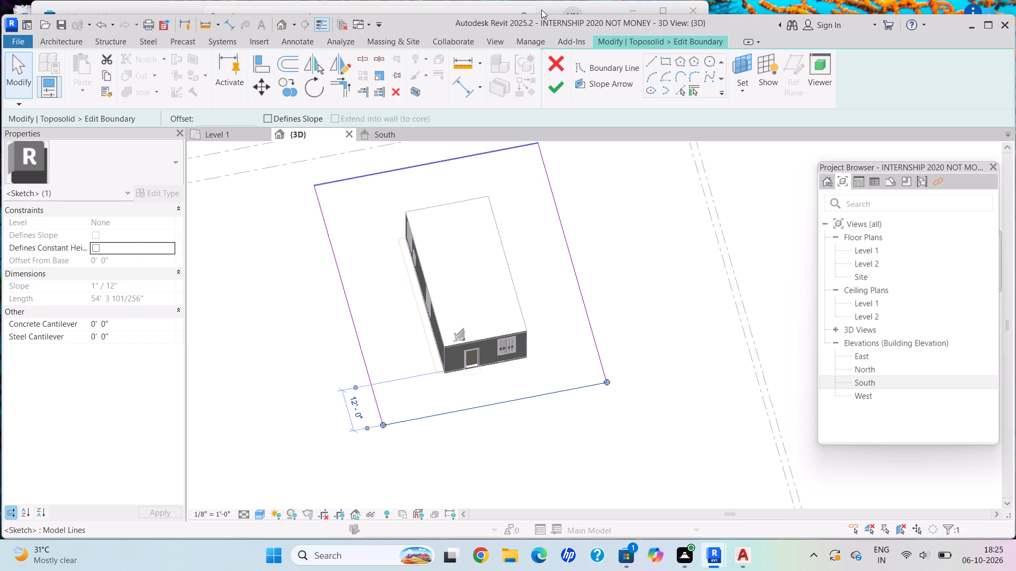
pyautogui.click(560, 92)
pyautogui.press('Escape')
# Examine the front wall, the drawn entry step outline and the toposolid's front edge in 3D.
pyautogui.keyDown('shift'); pyautogui.moveTo(514, 384); pyautogui.dragTo(496, 320, button='middle'); pyautogui.keyUp('shift')
pyautogui.scroll(5, 482, 336)
pyautogui.scroll(-1, 485, 377)
pyautogui.scroll(4, 485, 377)
pyautogui.scroll(-1, 468, 350)
pyautogui.scroll(2, 468, 350)
pyautogui.scroll(1, 523, 389)
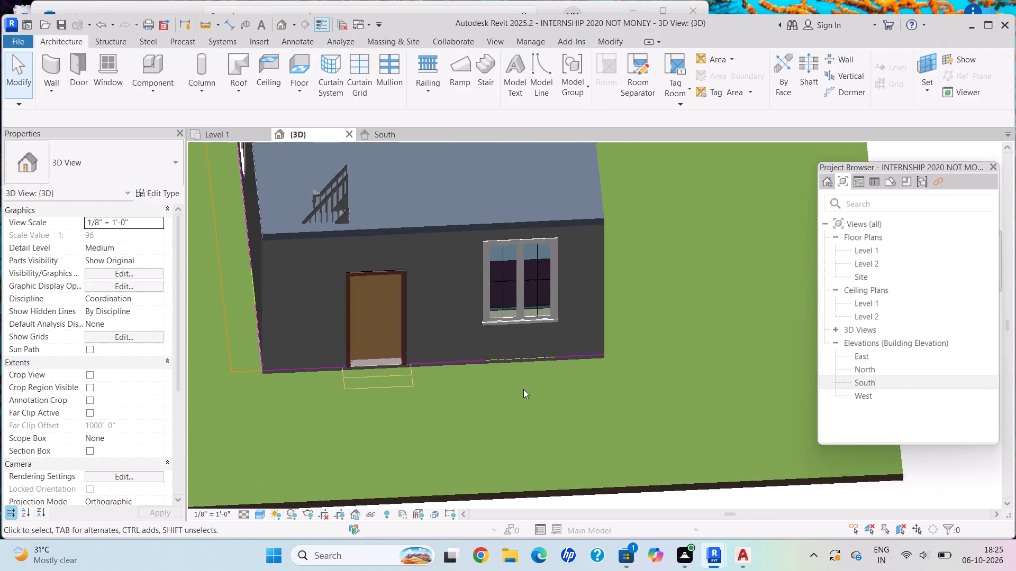
pyautogui.scroll(4, 523, 389)
pyautogui.keyDown('shift'); pyautogui.moveTo(509, 381); pyautogui.dragTo(489, 292, button='middle'); pyautogui.keyUp('shift')
pyautogui.scroll(-1, 497, 288)
pyautogui.scroll(1, 497, 288)
pyautogui.scroll(-1, 499, 288)
pyautogui.scroll(1, 500, 288)
pyautogui.scroll(-3, 501, 288)
pyautogui.keyDown('shift'); pyautogui.moveTo(486, 247); pyautogui.dragTo(498, 264, button='middle'); pyautogui.keyUp('shift')
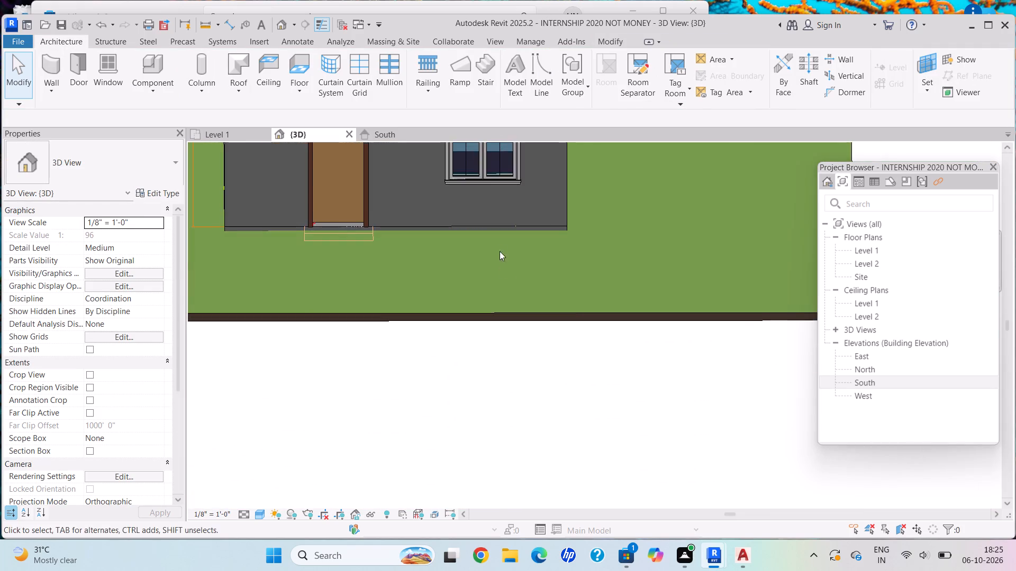
pyautogui.moveTo(499, 252); pyautogui.dragTo(497, 413, button='middle')
pyautogui.scroll(-2, 496, 415)
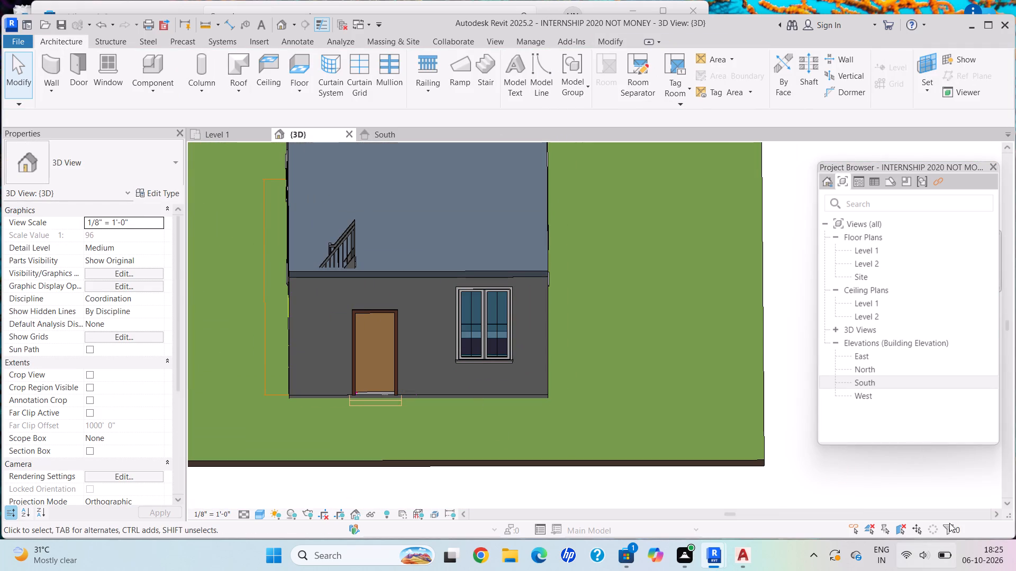
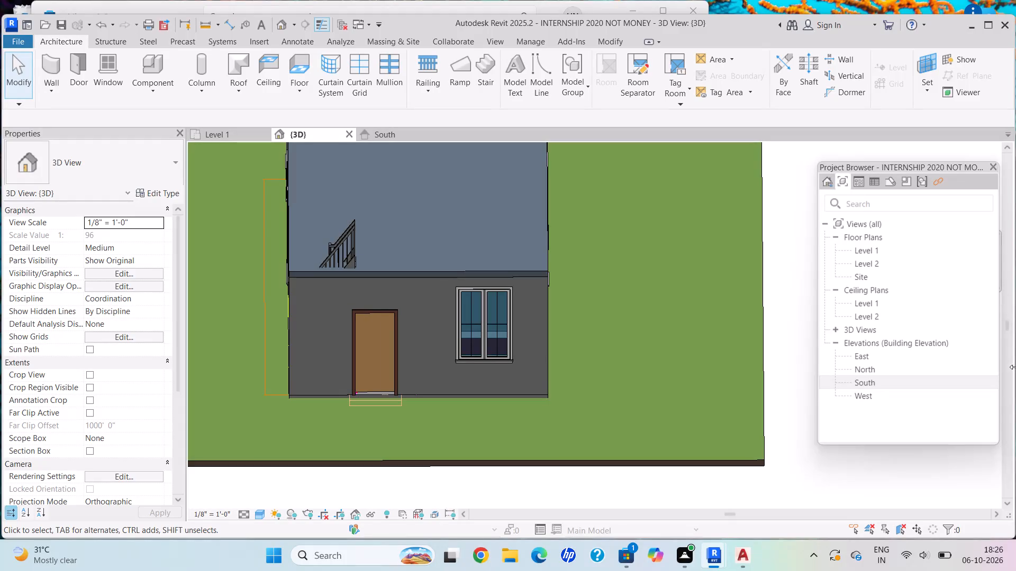
# Start an in-place model in the Generic Models category for the steps at the front door, keeping the default name.
pyautogui.scroll(-3, 949, 441)
pyautogui.scroll(-2, 620, 257)
pyautogui.scroll(1, 650, 276)
pyautogui.scroll(-1, 669, 281)
pyautogui.moveTo(622, 319); pyautogui.dragTo(623, 392, button='middle')
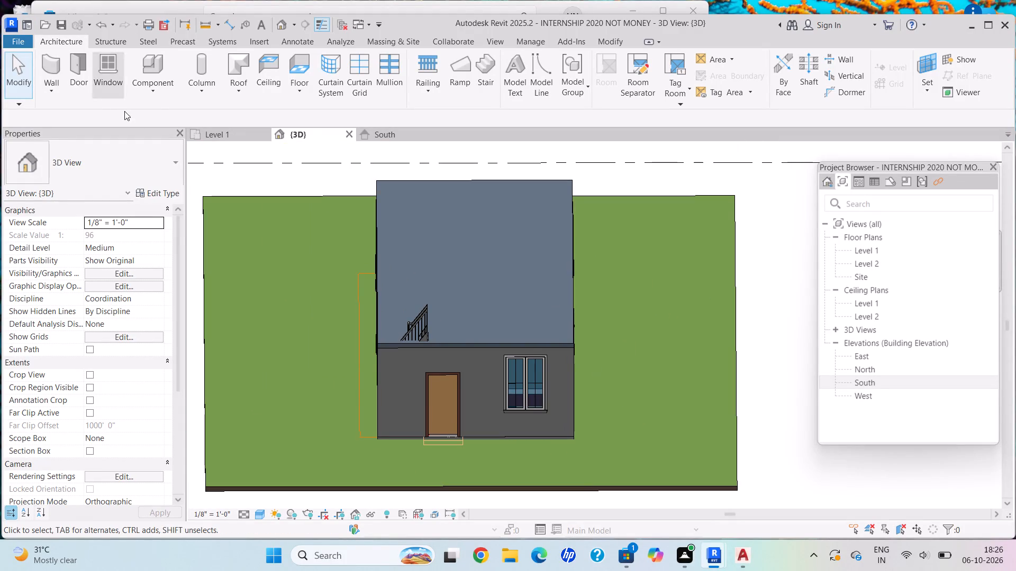
pyautogui.scroll(2, 446, 445)
pyautogui.scroll(-1, 446, 445)
pyautogui.scroll(5, 446, 445)
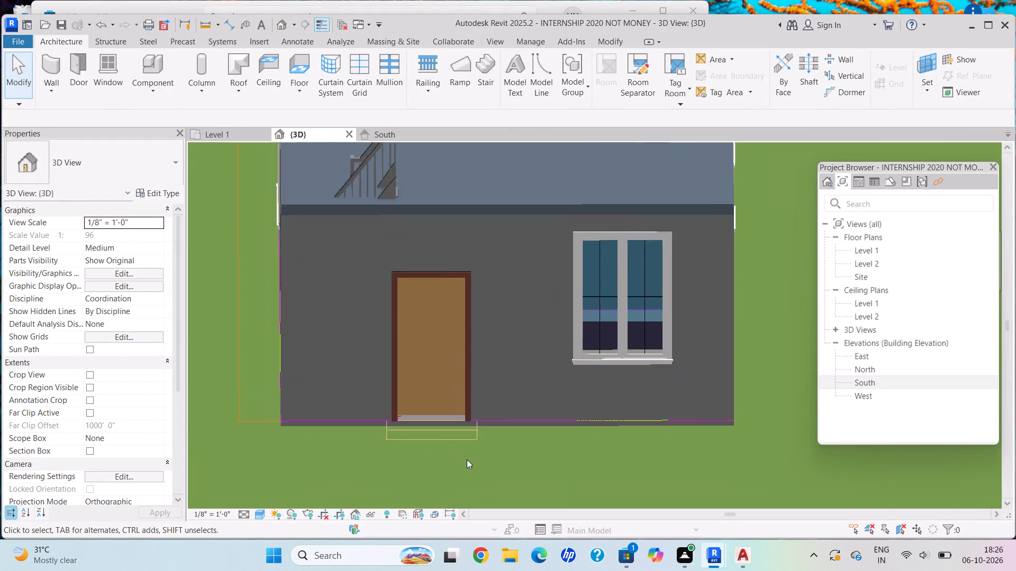
pyautogui.scroll(2, 467, 459)
pyautogui.moveTo(467, 438); pyautogui.dragTo(431, 405, button='middle')
pyautogui.scroll(1, 455, 422)
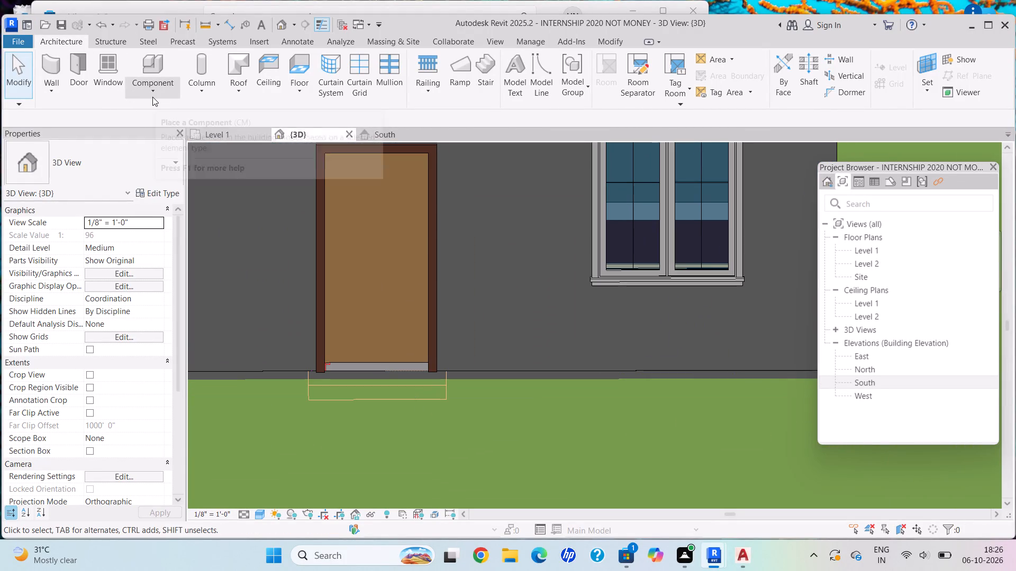
pyautogui.click(154, 96)
pyautogui.click(191, 108)
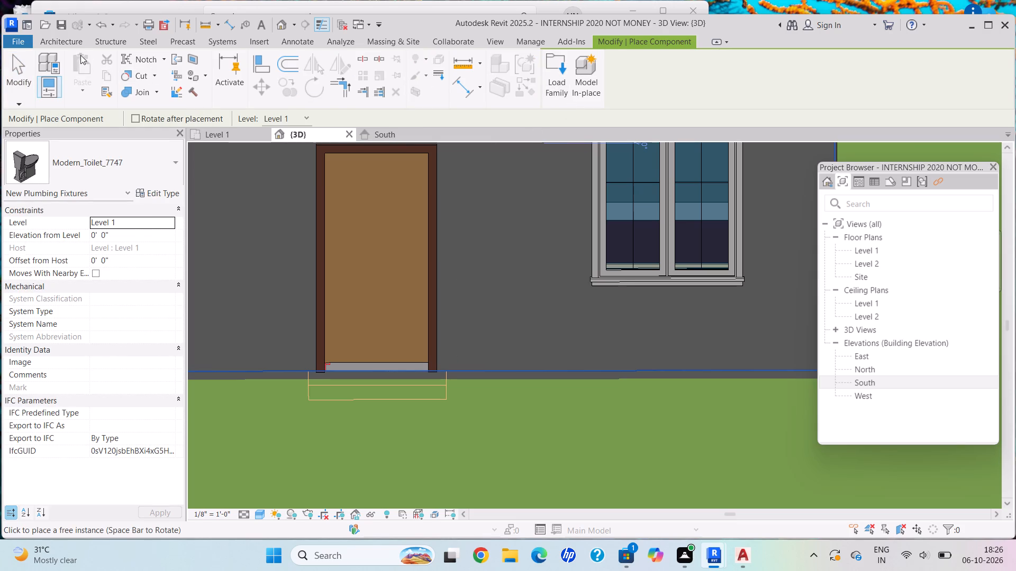
pyautogui.click(65, 37)
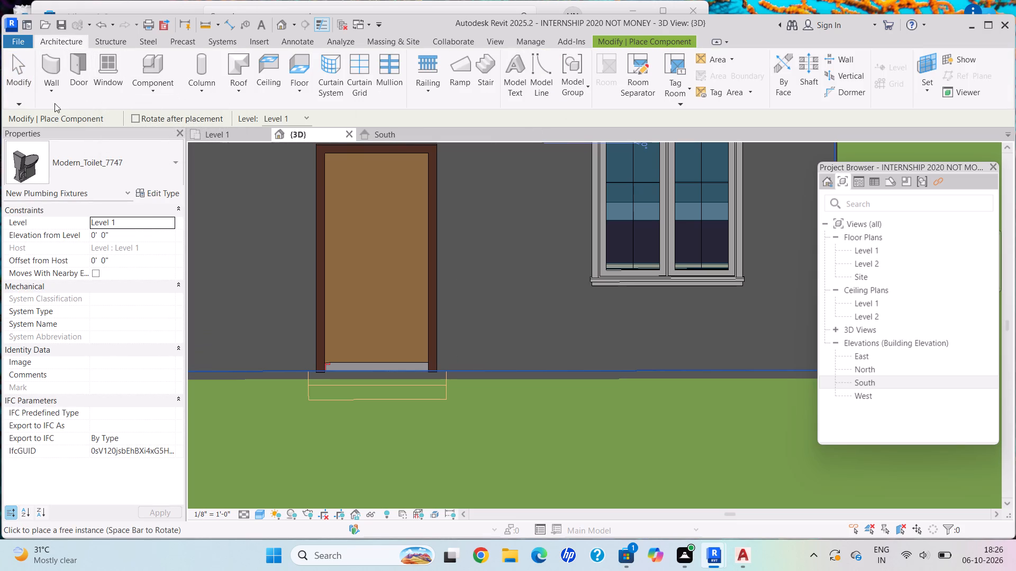
pyautogui.click(157, 93)
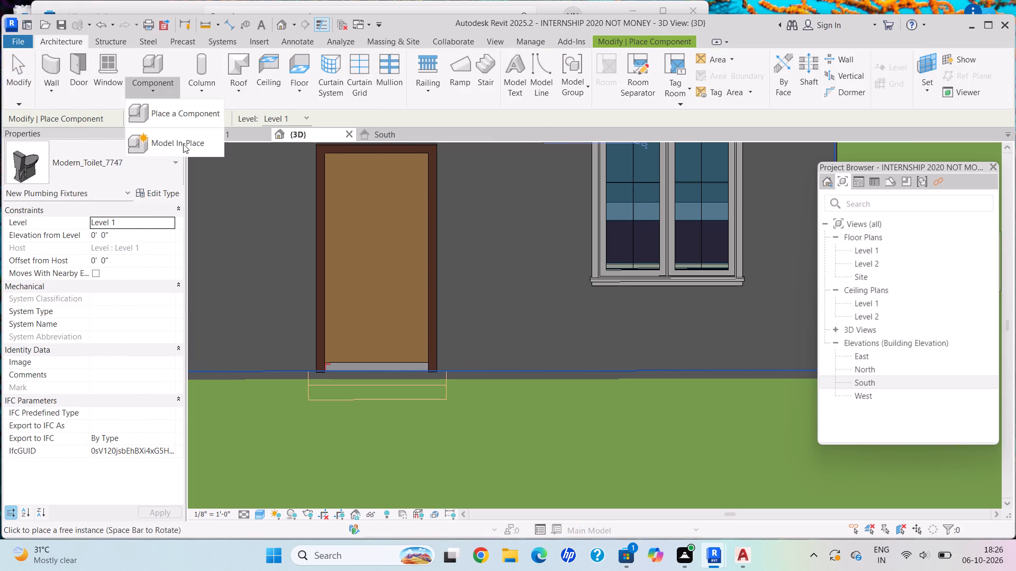
pyautogui.click(182, 142)
pyautogui.scroll(-5, 458, 285)
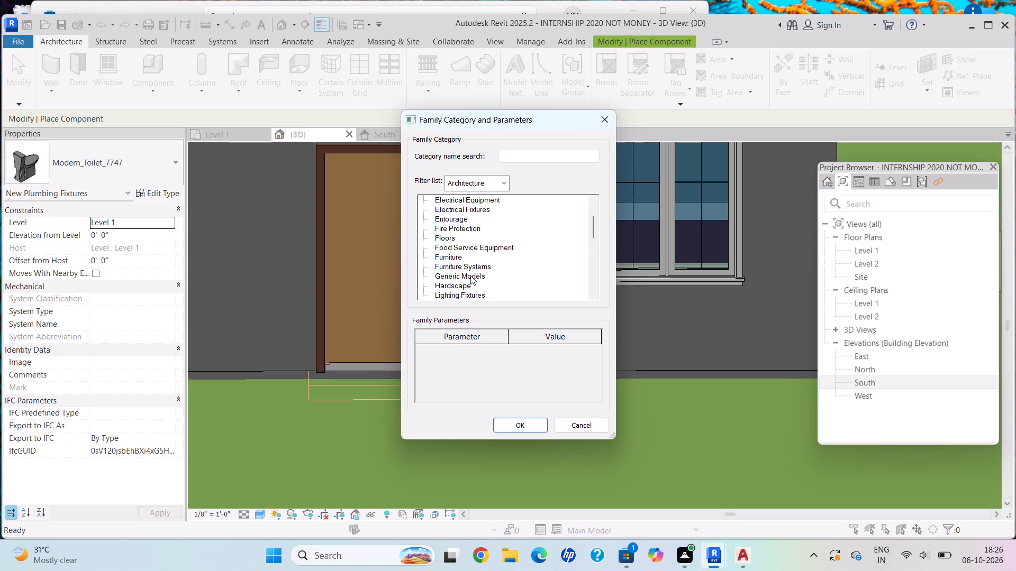
pyautogui.click(477, 277)
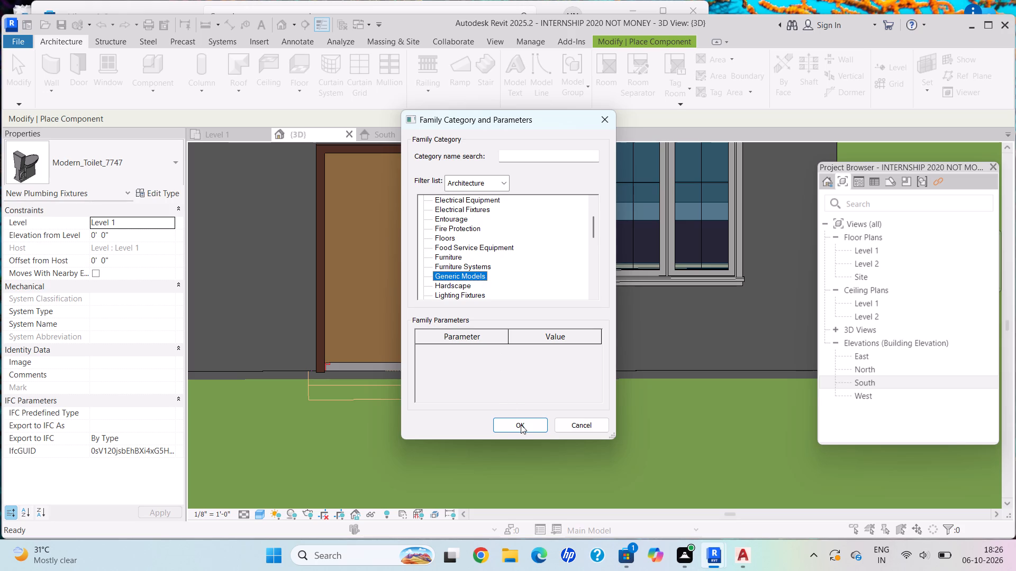
pyautogui.click(522, 425)
pyautogui.click(370, 305)
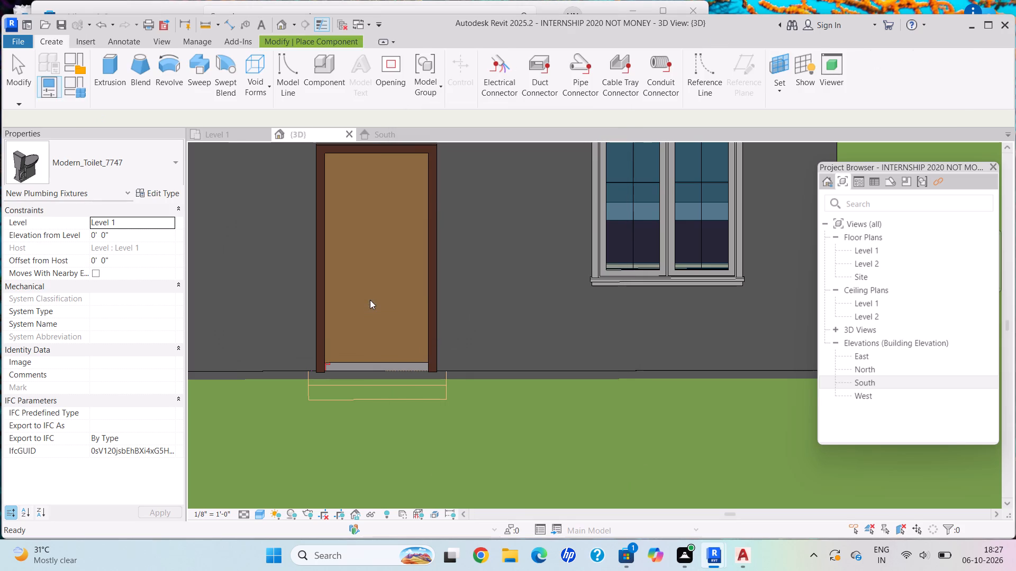
# Start a solid extrusion and pick the Grassland toposolid's top face in front of the door as its work plane.
pyautogui.click(49, 39)
pyautogui.click(113, 84)
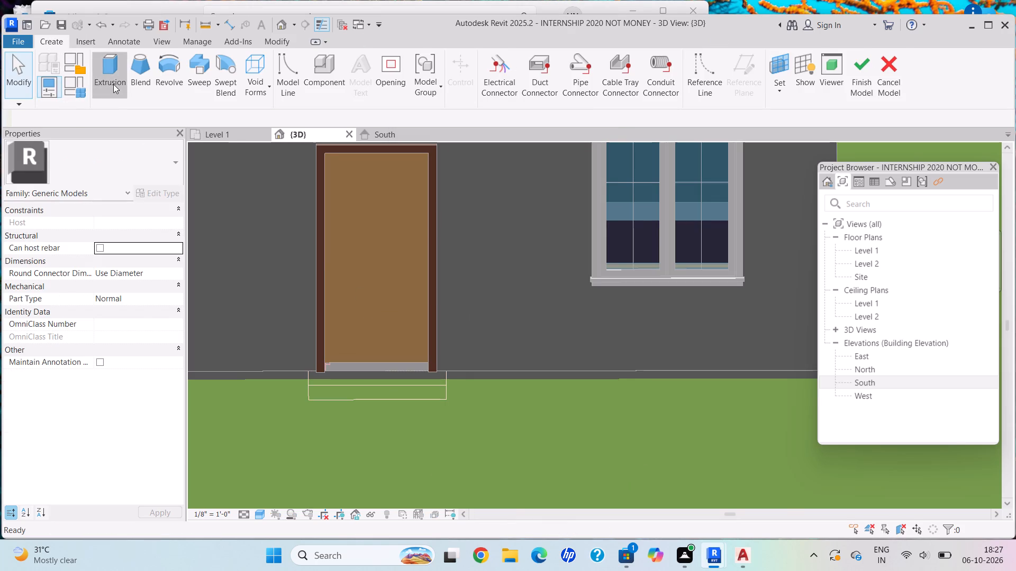
pyautogui.click(678, 96)
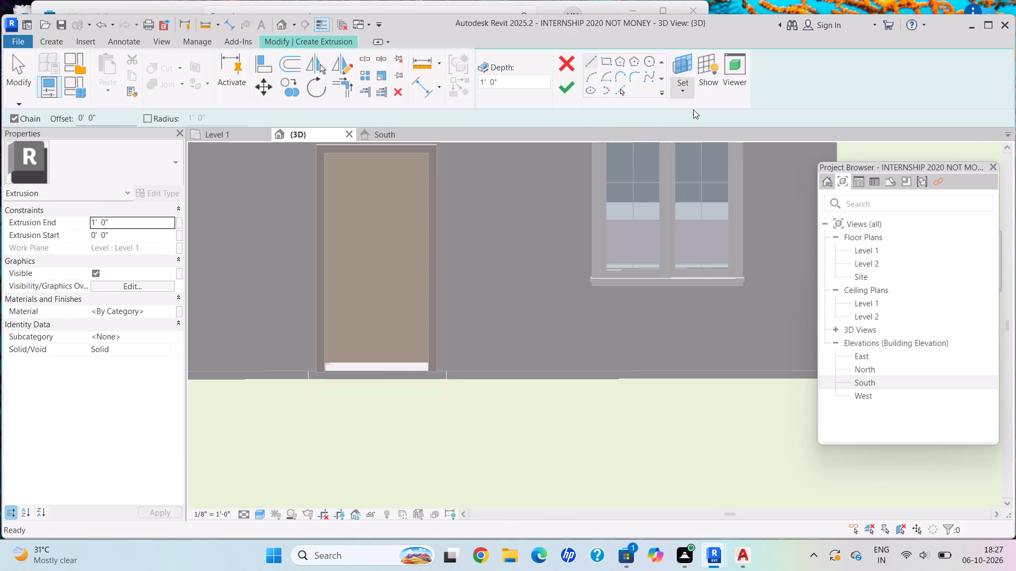
pyautogui.click(708, 141)
pyautogui.scroll(-1, 358, 444)
pyautogui.scroll(4, 360, 441)
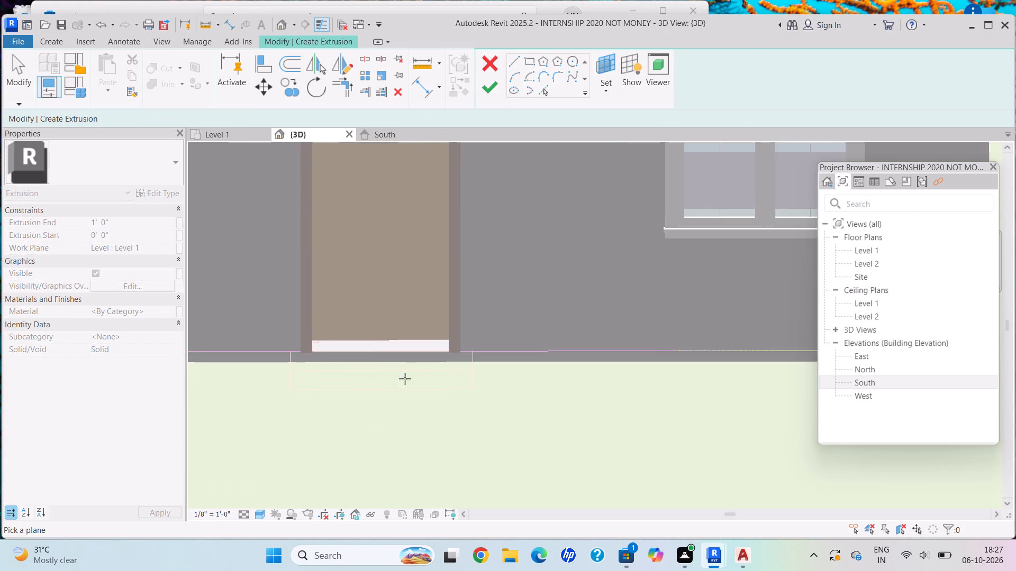
pyautogui.scroll(1, 438, 381)
pyautogui.scroll(-1, 453, 384)
pyautogui.scroll(3, 460, 386)
pyautogui.scroll(-2, 503, 352)
pyautogui.scroll(1, 506, 367)
pyautogui.scroll(-6, 508, 372)
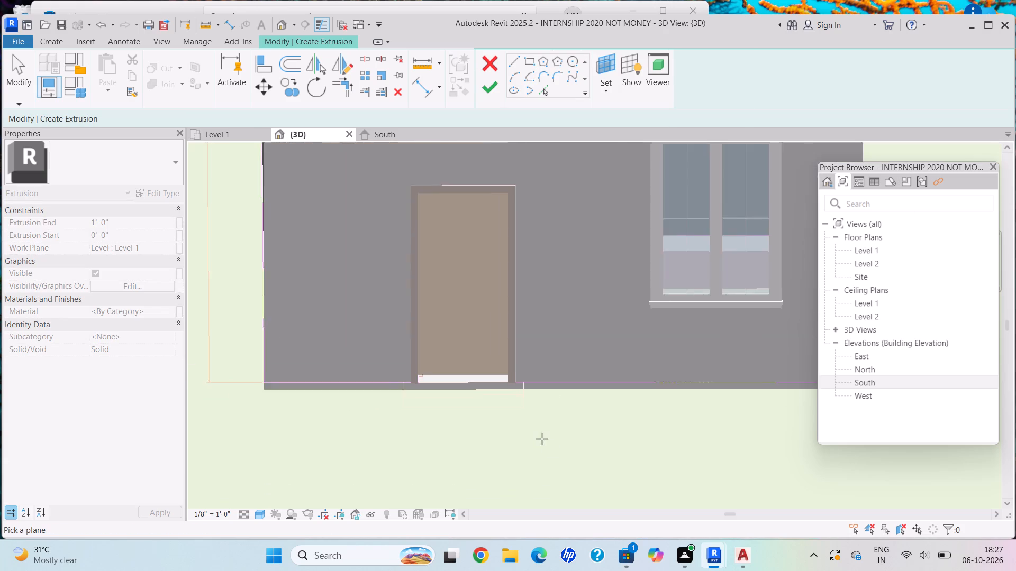
pyautogui.scroll(-5, 542, 439)
pyautogui.moveTo(543, 439); pyautogui.dragTo(500, 358, button='middle')
pyautogui.click(436, 373)
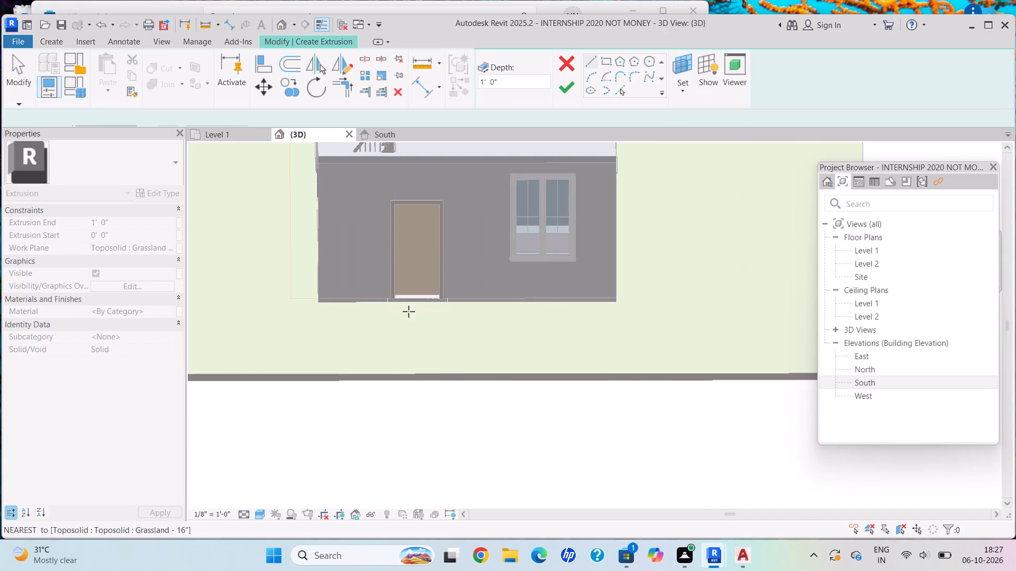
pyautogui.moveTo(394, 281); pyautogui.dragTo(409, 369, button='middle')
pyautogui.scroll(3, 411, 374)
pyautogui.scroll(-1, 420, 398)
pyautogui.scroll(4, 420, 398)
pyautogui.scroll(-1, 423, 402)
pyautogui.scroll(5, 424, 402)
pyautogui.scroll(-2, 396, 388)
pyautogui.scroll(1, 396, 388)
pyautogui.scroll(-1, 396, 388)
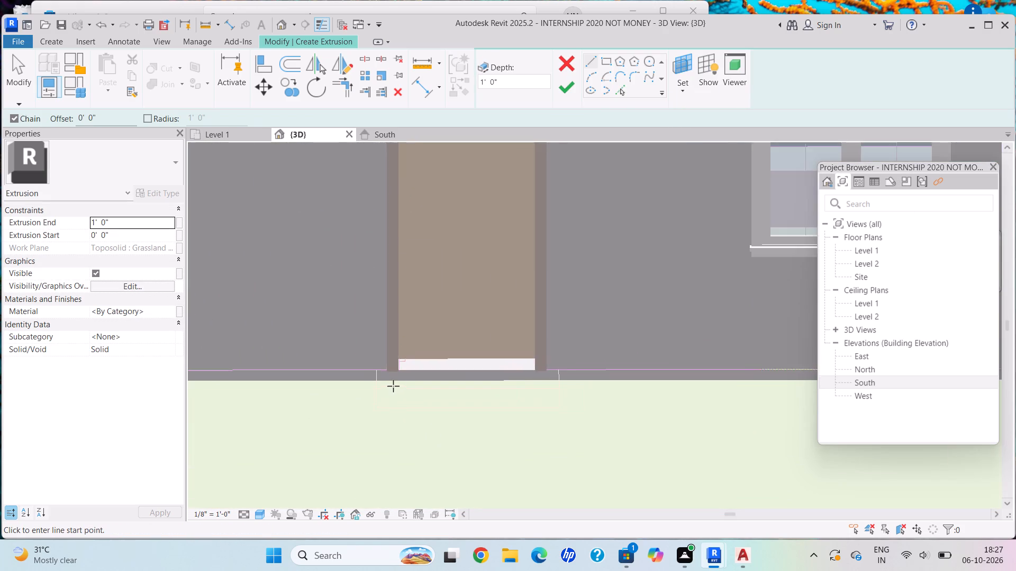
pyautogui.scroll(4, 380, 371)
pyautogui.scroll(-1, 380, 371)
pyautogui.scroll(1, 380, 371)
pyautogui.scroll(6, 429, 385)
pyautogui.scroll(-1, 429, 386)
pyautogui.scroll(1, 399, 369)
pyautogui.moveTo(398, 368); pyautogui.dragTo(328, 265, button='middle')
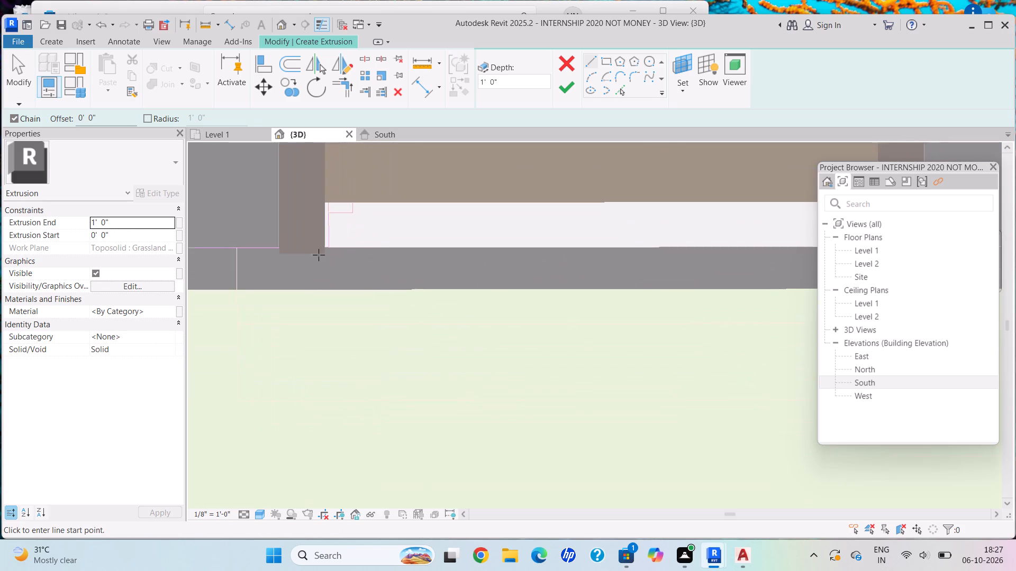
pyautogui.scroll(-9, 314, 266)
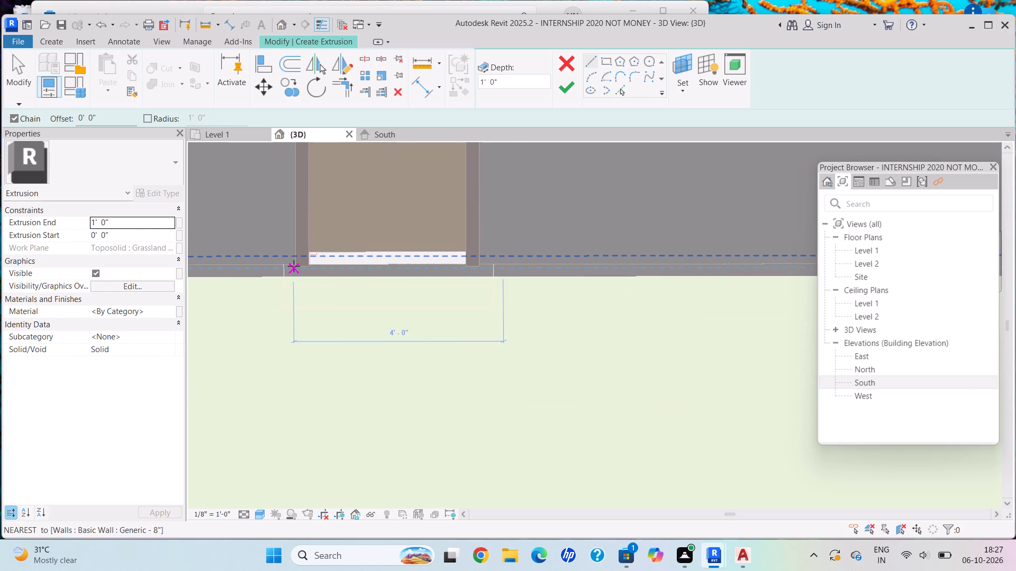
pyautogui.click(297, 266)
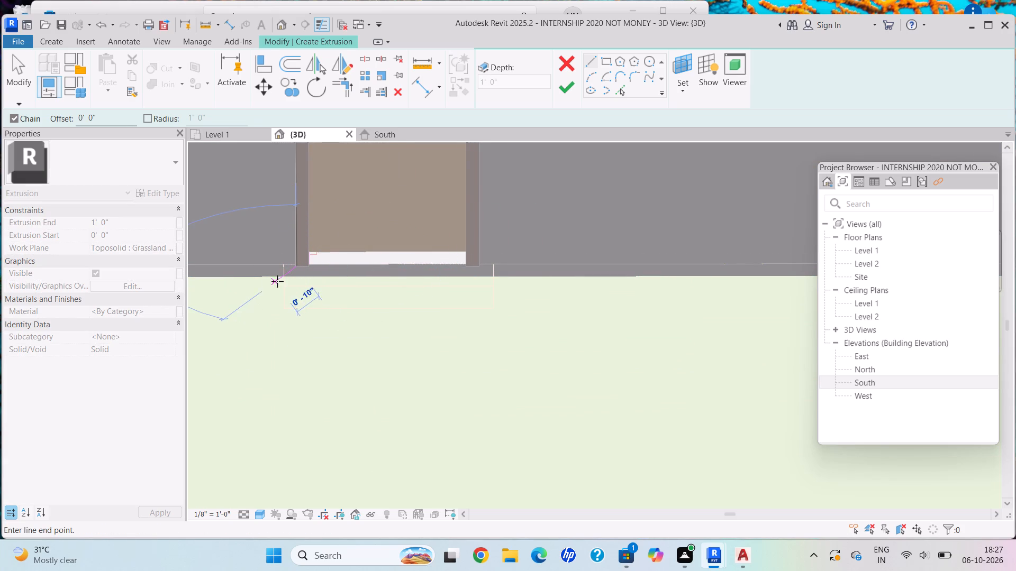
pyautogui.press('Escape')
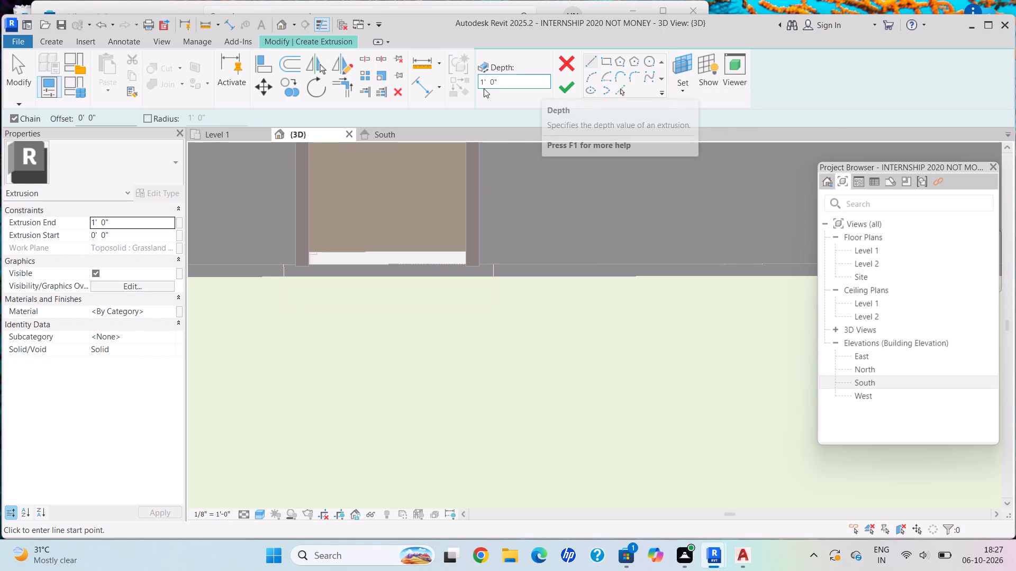
# Sketch a rectangle about 4'-0" wide against the wall beneath the front door as the extrusion's first profile.
pyautogui.scroll(3, 333, 270)
pyautogui.scroll(-1, 333, 270)
pyautogui.scroll(1, 333, 269)
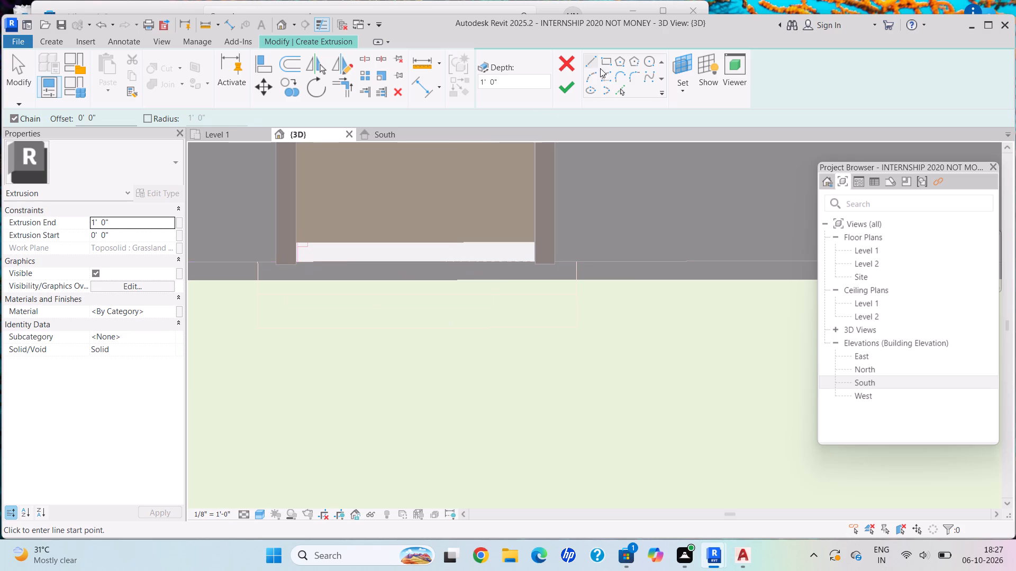
pyautogui.click(607, 60)
pyautogui.scroll(5, 279, 259)
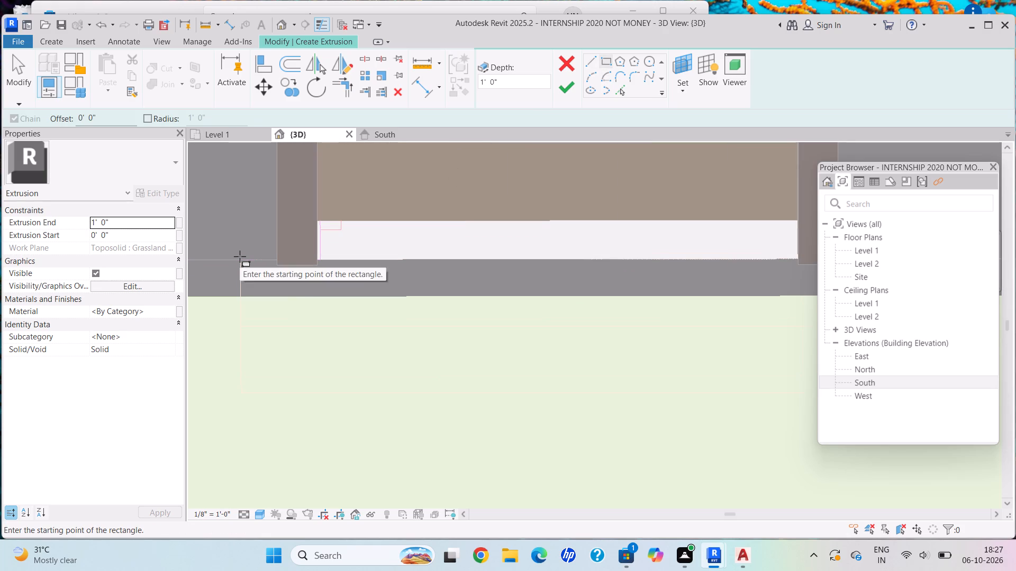
pyautogui.click(235, 256)
pyautogui.scroll(-2, 474, 368)
pyautogui.moveTo(474, 368); pyautogui.dragTo(376, 345, button='middle')
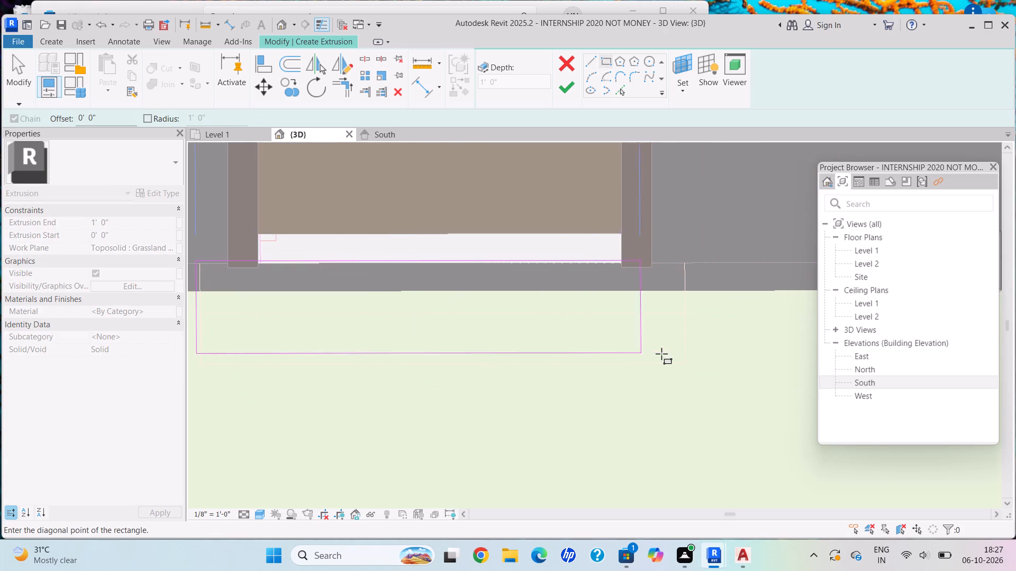
pyautogui.click(683, 339)
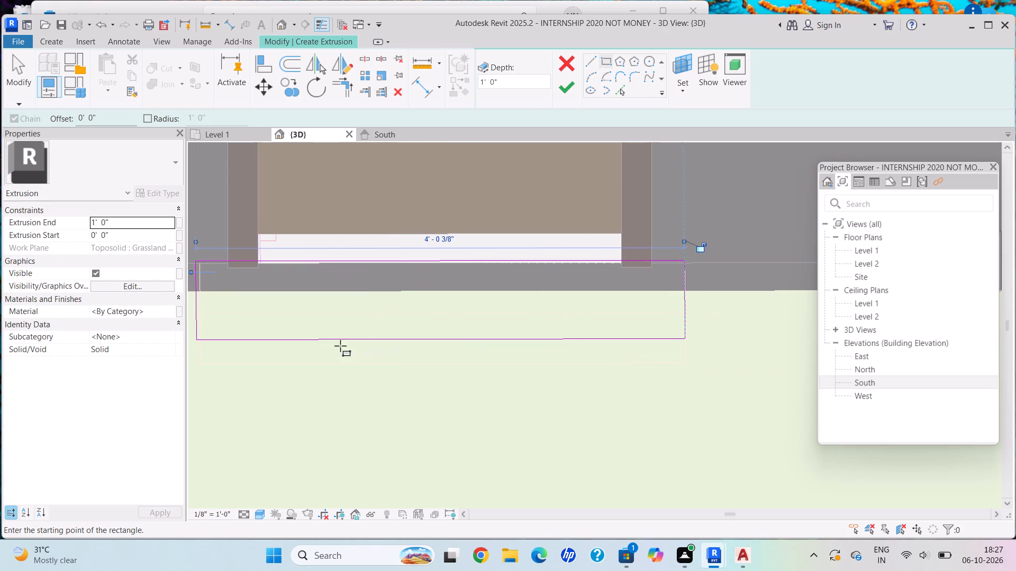
# Sketch two narrower rectangles outward from the first, about 2'-10" by 1'-4" and about 1'-7" by 1'-9".
pyautogui.click(287, 340)
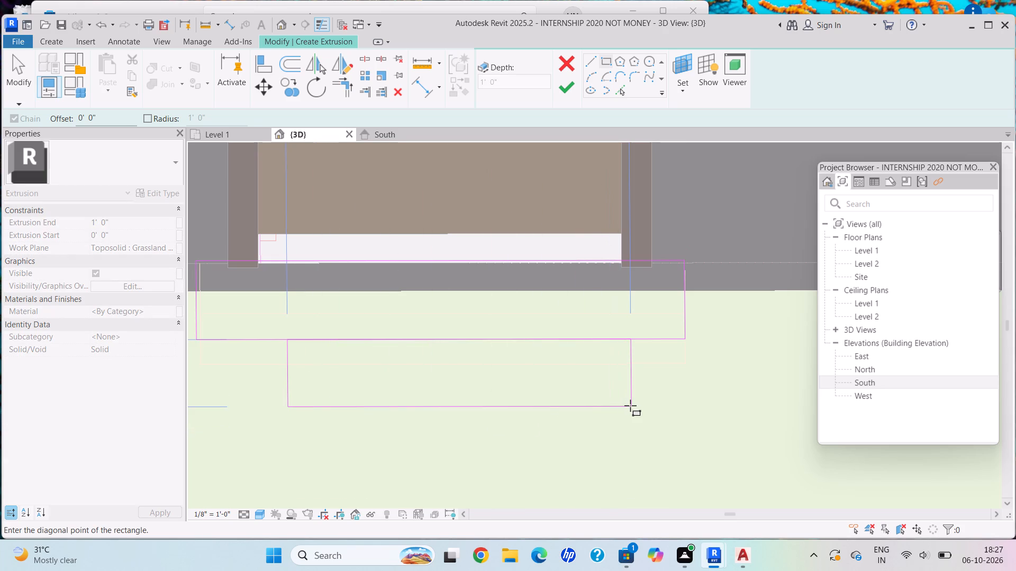
pyautogui.click(630, 406)
pyautogui.scroll(-3, 458, 439)
pyautogui.moveTo(458, 439); pyautogui.dragTo(439, 333, button='middle')
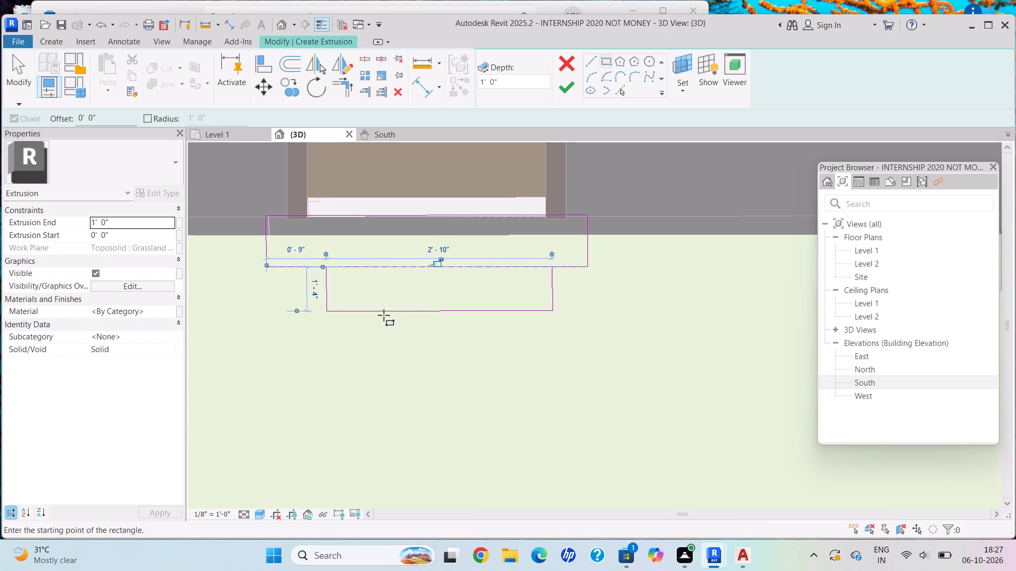
pyautogui.click(379, 311)
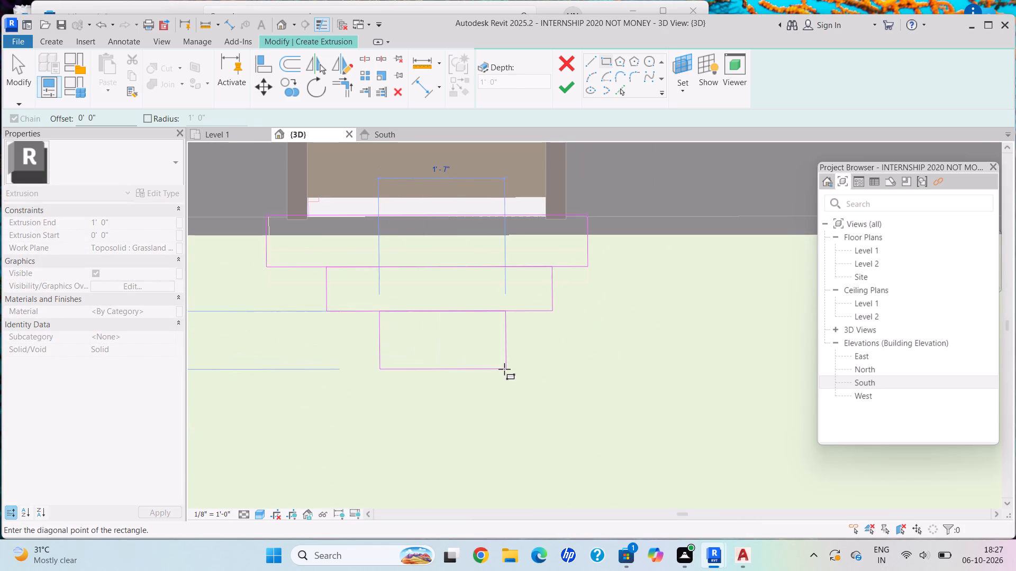
pyautogui.click(506, 369)
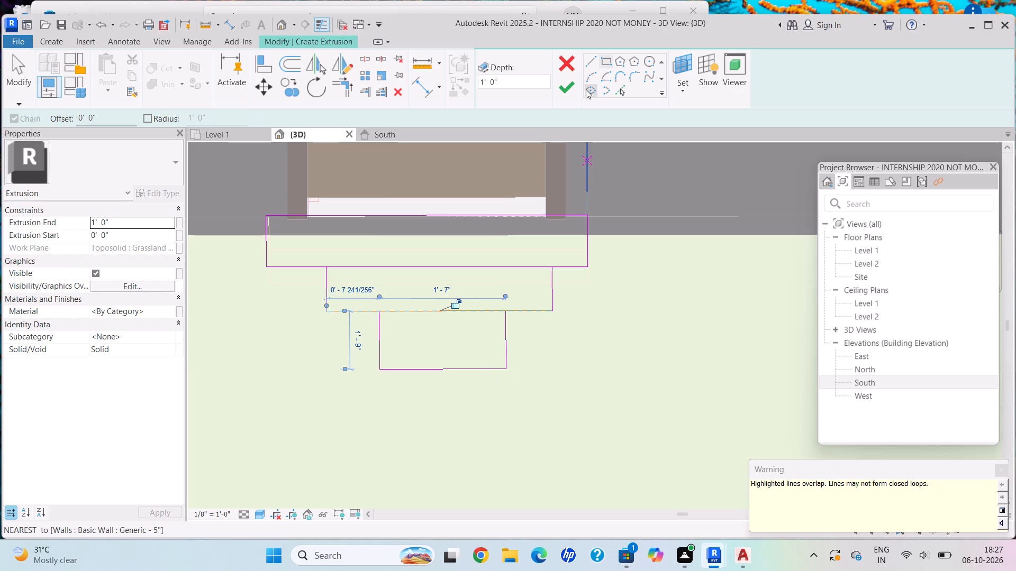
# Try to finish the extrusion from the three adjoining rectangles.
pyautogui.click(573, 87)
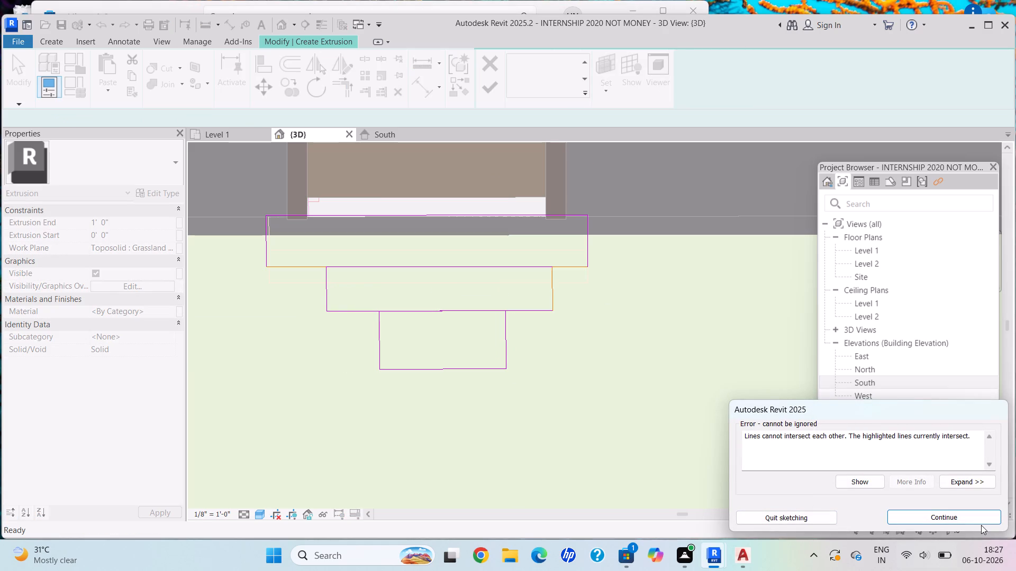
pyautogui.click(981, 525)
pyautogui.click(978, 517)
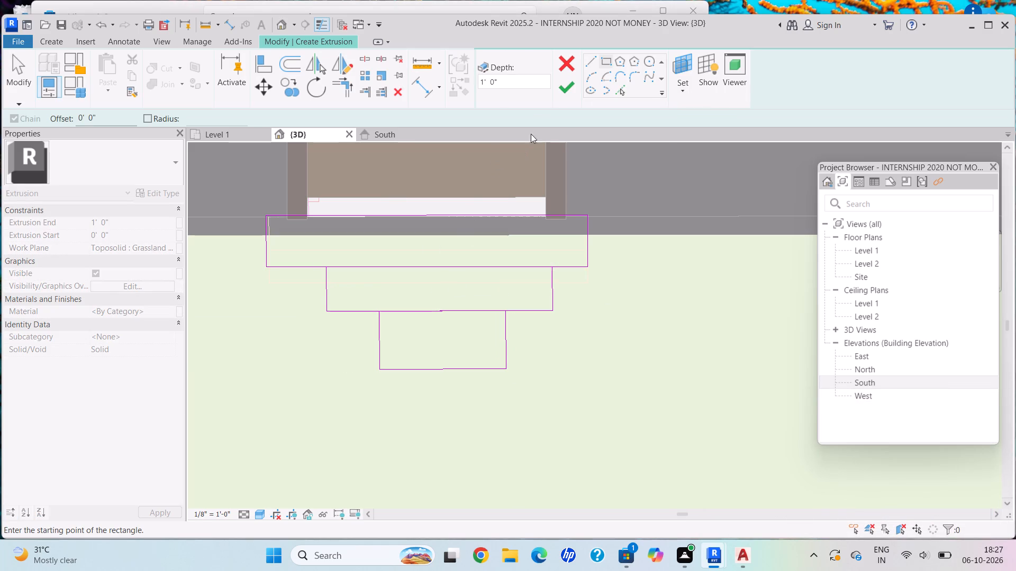
# Set the extrusion depth to 9" and try again to finish the extrusion.
pyautogui.click(526, 83)
pyautogui.press('BackSpace')
pyautogui.press('BackSpace')
pyautogui.press('BackSpace')
pyautogui.press('BackSpace')
pyautogui.press('BackSpace')
pyautogui.press('BackSpace')
pyautogui.press('BackSpace')
pyautogui.press('BackSpace')
pyautogui.press('BackSpace')
pyautogui.press('BackSpace')
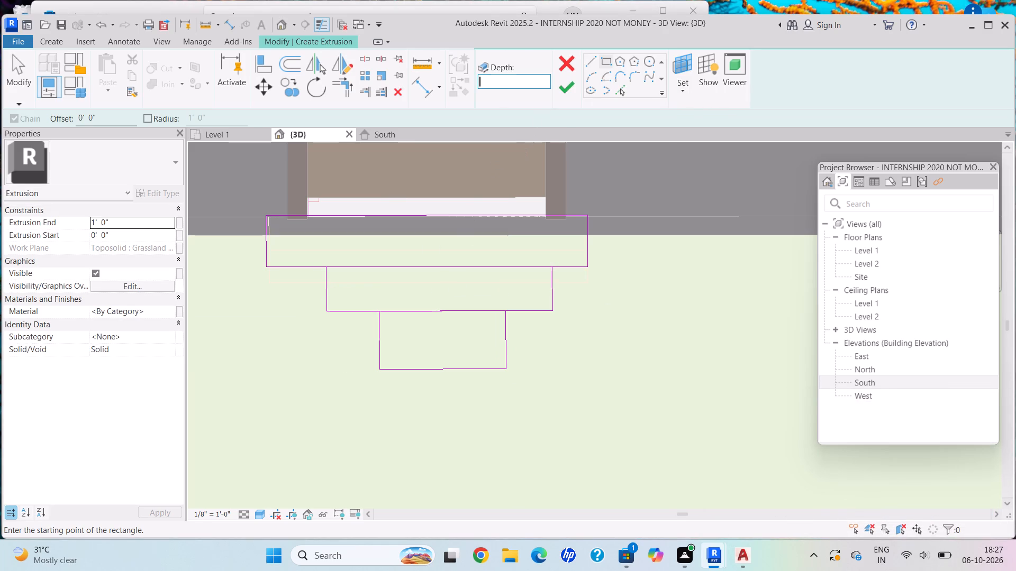
pyautogui.write('9"')
pyautogui.press('Return')
pyautogui.click(569, 91)
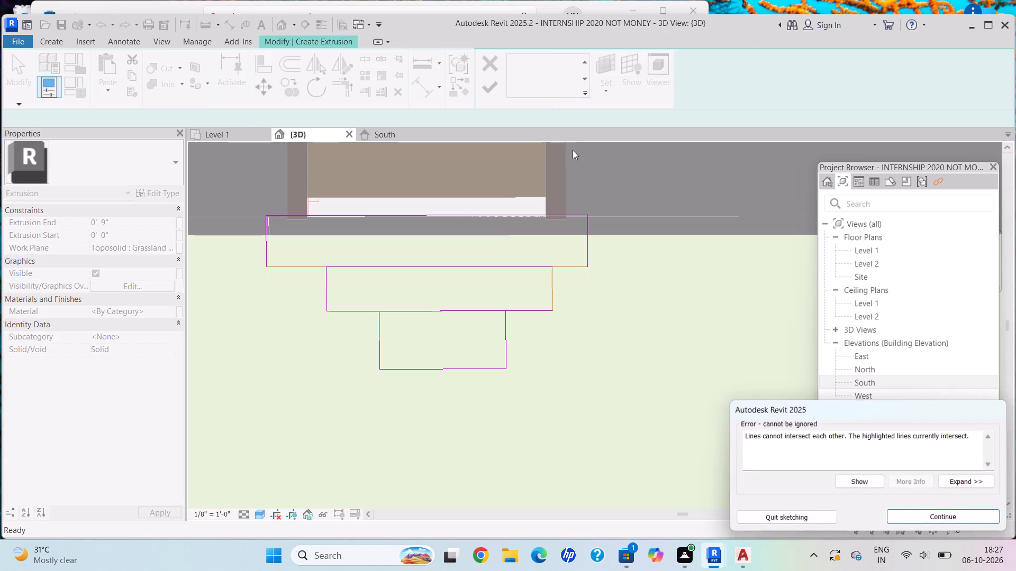
pyautogui.click(985, 519)
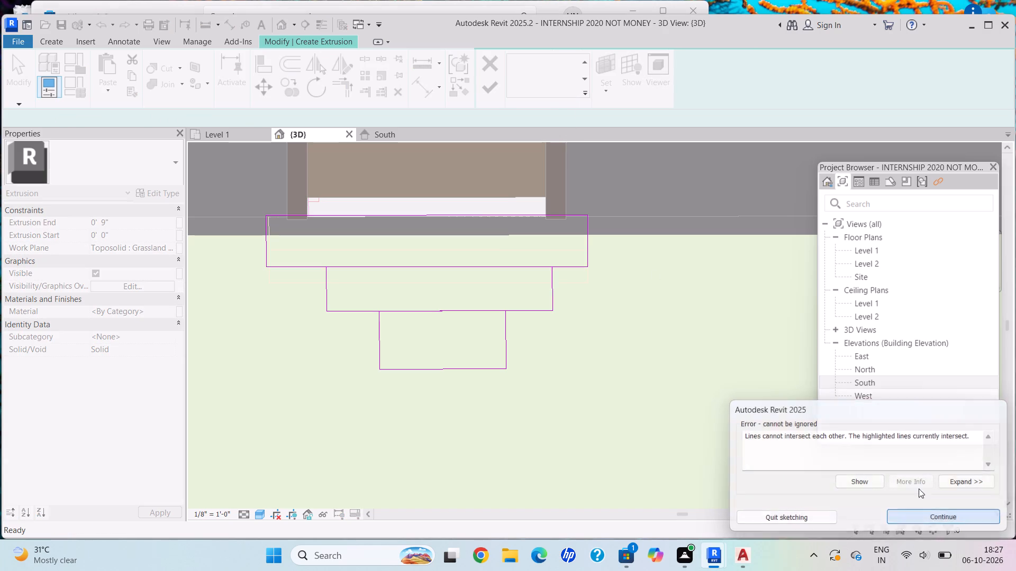
# Undo the depth change and the two narrower rectangles, and finish the extrusion from the remaining rectangle at 1'-0" depth.
pyautogui.scroll(-3, 450, 360)
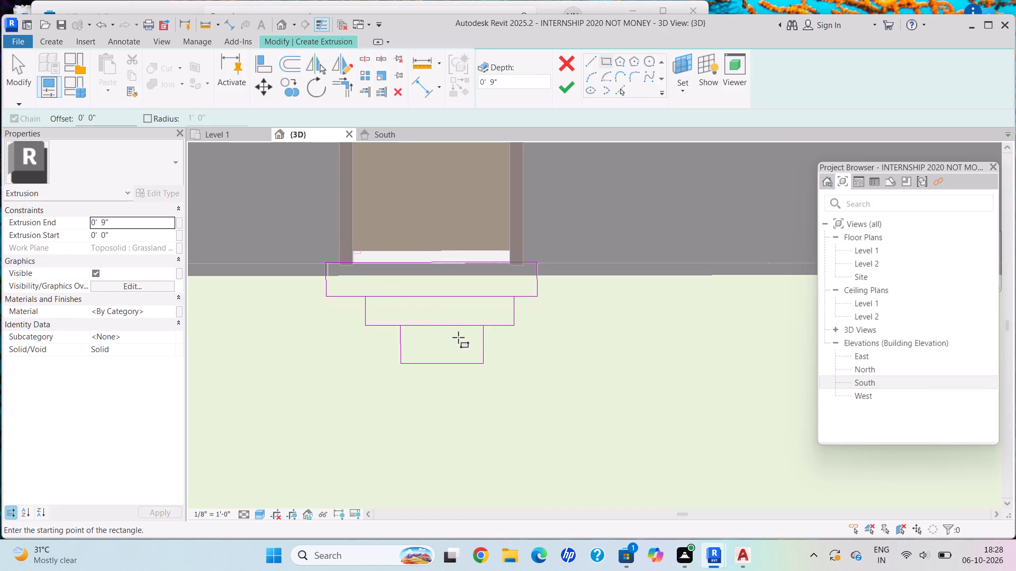
pyautogui.hotkey('ctrl', 'z')
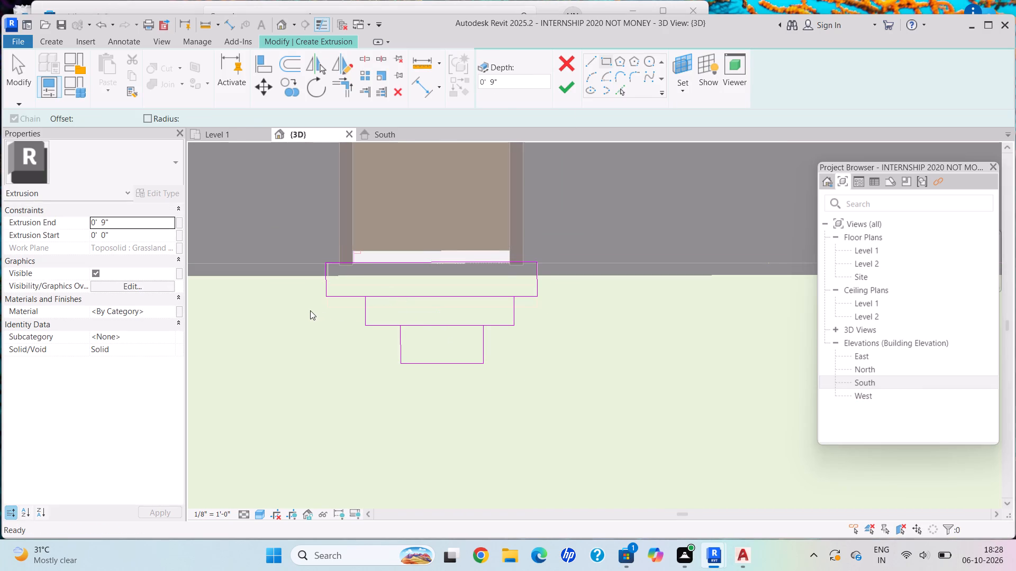
pyautogui.hotkey('ctrl', 'z')
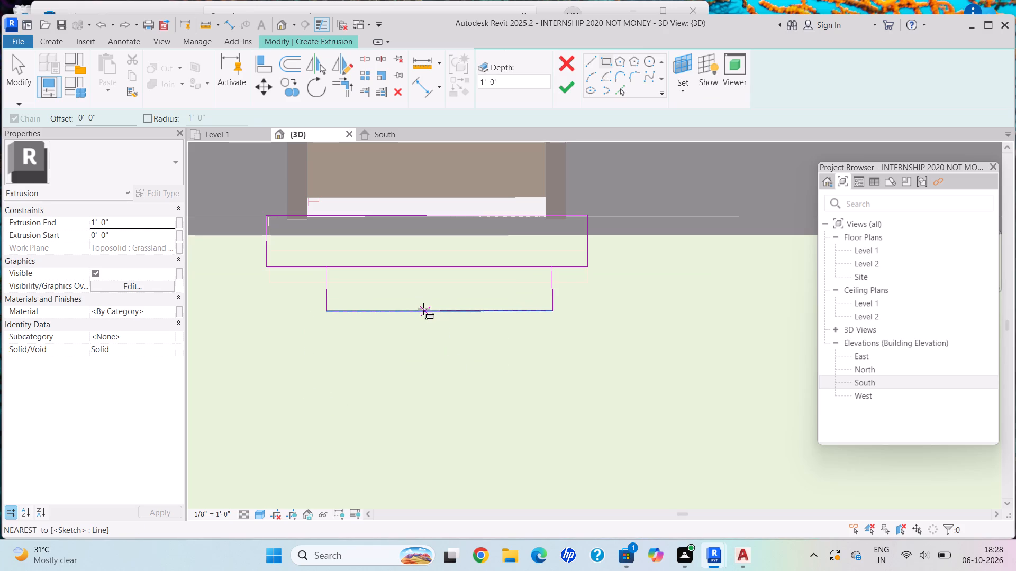
pyautogui.hotkey('ctrl', 'z')
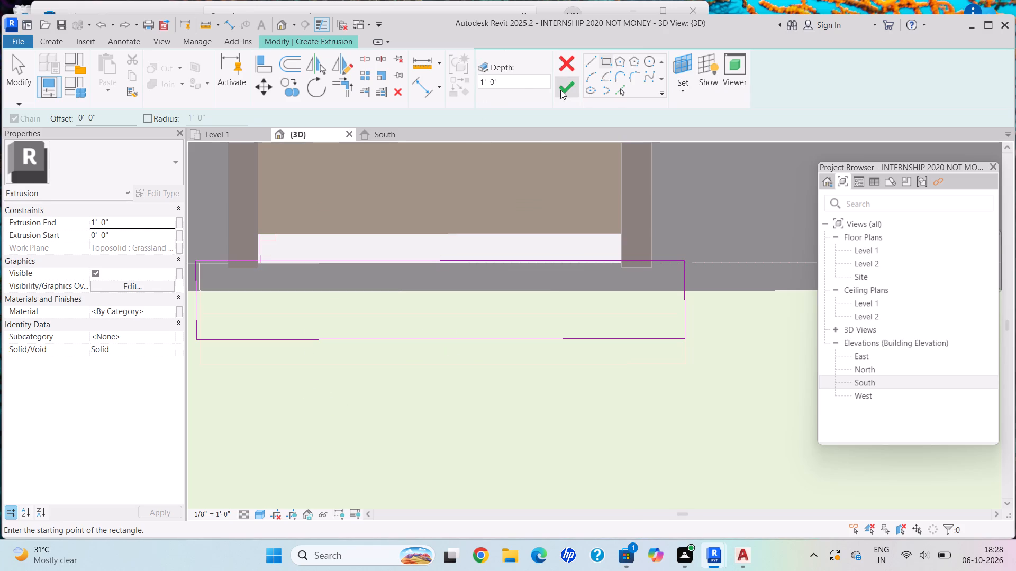
pyautogui.moveTo(560, 90); pyautogui.dragTo(566, 88)
# Stretch the block's outer face outward to about 2'-8" and adjust its inner face near the door.
pyautogui.scroll(-3, 470, 298)
pyautogui.scroll(1, 470, 304)
pyautogui.moveTo(469, 305); pyautogui.dragTo(511, 360, button='middle')
pyautogui.scroll(-1, 493, 352)
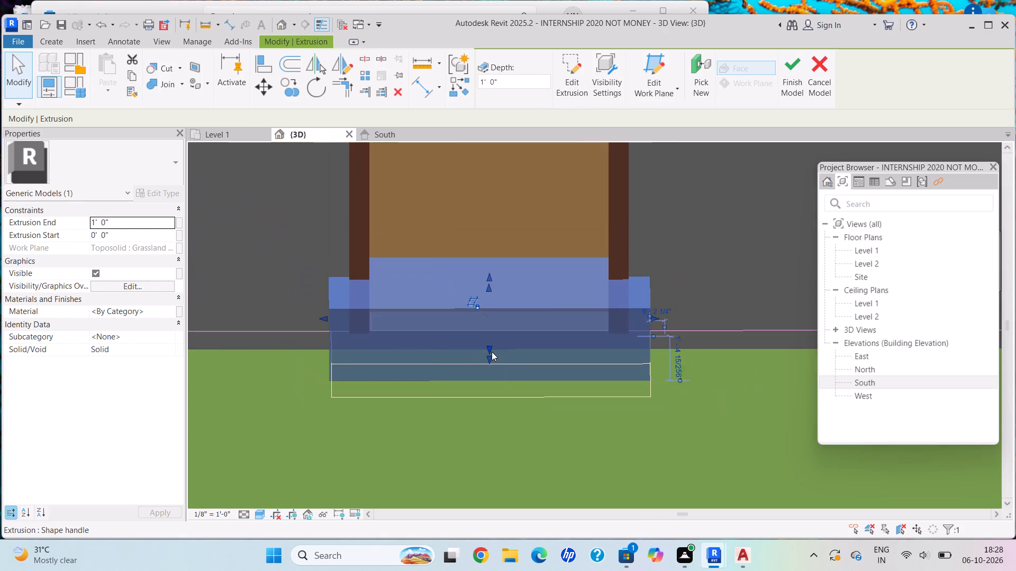
pyautogui.scroll(-4, 359, 357)
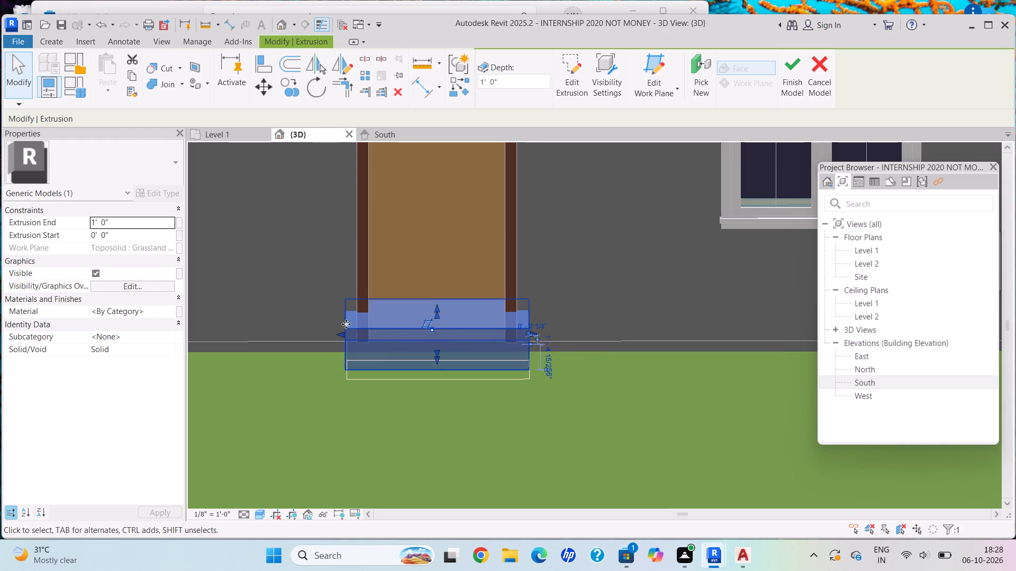
pyautogui.keyDown('shift'); pyautogui.moveTo(336, 319); pyautogui.dragTo(519, 427, button='middle'); pyautogui.keyUp('shift')
pyautogui.moveTo(409, 374); pyautogui.dragTo(319, 351, button='middle')
pyautogui.scroll(1, 492, 252)
pyautogui.scroll(-1, 492, 250)
pyautogui.scroll(4, 492, 250)
pyautogui.scroll(-1, 441, 305)
pyautogui.scroll(1, 441, 305)
pyautogui.scroll(-1, 440, 306)
pyautogui.moveTo(371, 334); pyautogui.dragTo(422, 366)
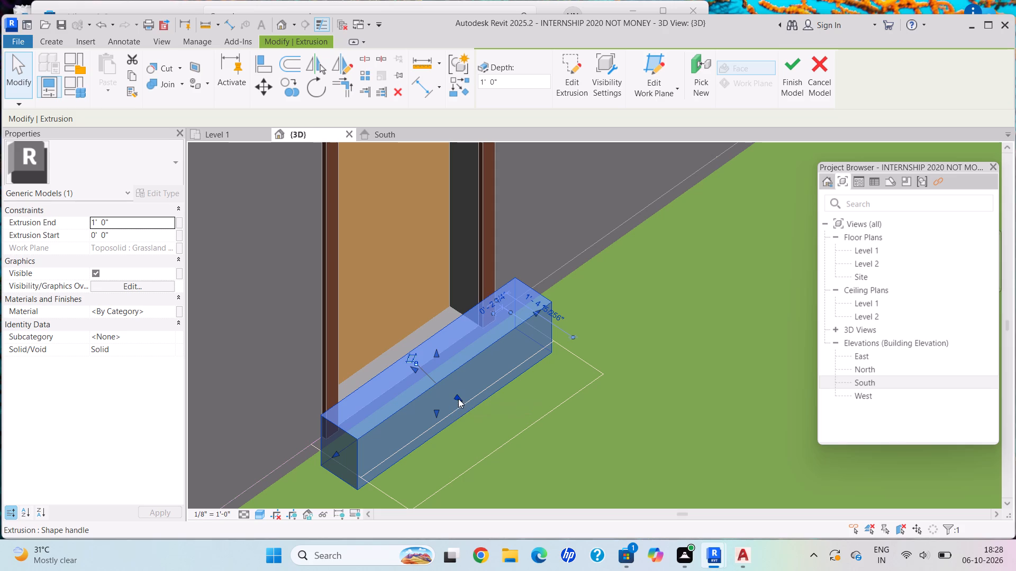
pyautogui.moveTo(458, 398); pyautogui.dragTo(518, 443)
pyautogui.moveTo(414, 370); pyautogui.dragTo(435, 381)
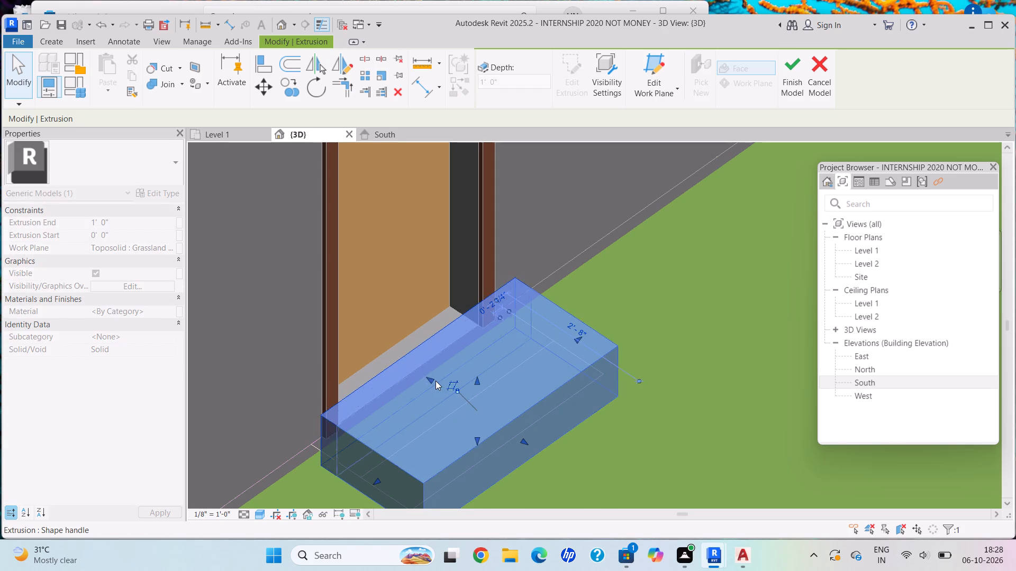
pyautogui.scroll(4, 436, 381)
pyautogui.moveTo(428, 378); pyautogui.dragTo(423, 374)
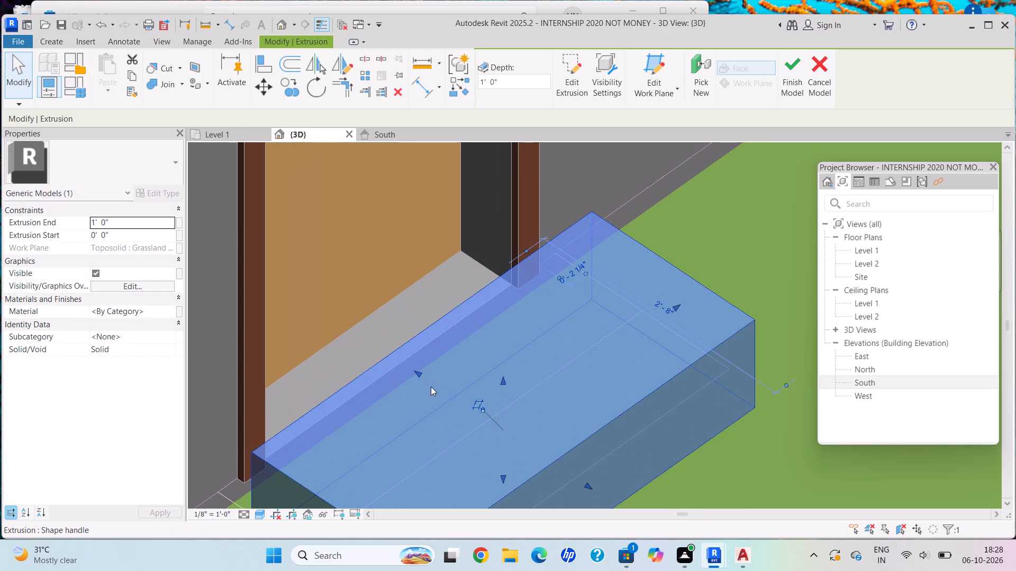
# Bring the block's outer face back toward the door to about 2'-0".
pyautogui.scroll(-2, 455, 393)
pyautogui.moveTo(455, 393); pyautogui.dragTo(432, 291, button='middle')
pyautogui.moveTo(532, 366); pyautogui.dragTo(505, 334)
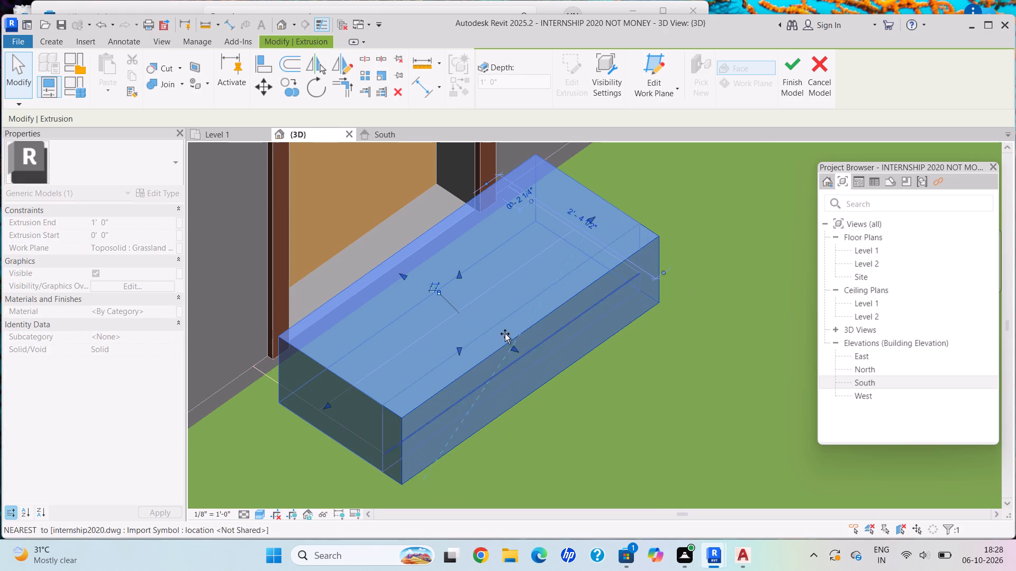
pyautogui.moveTo(505, 334); pyautogui.dragTo(493, 321)
pyautogui.scroll(3, 471, 316)
pyautogui.click(499, 340)
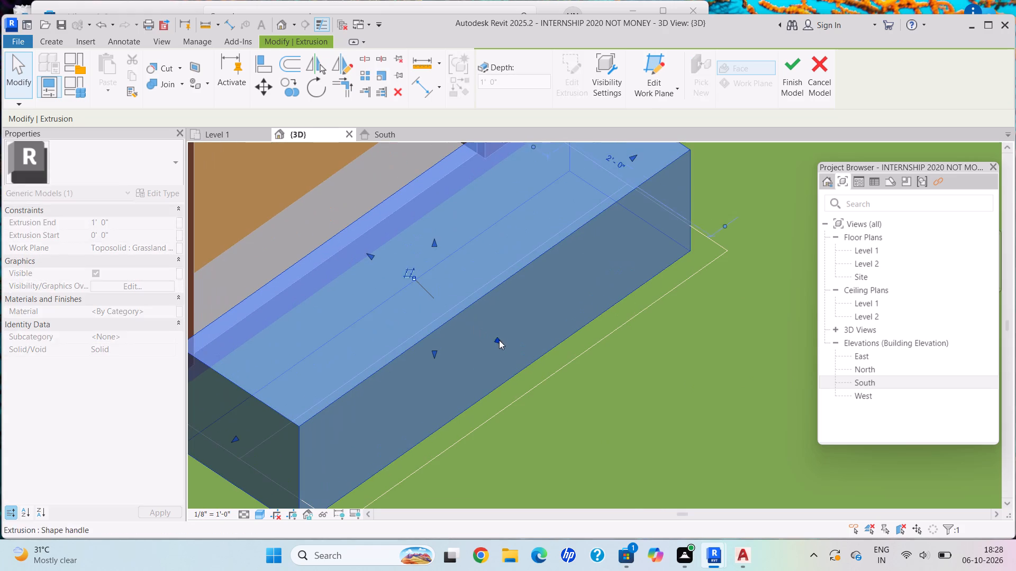
pyautogui.moveTo(493, 331); pyautogui.dragTo(485, 320)
pyautogui.scroll(-3, 479, 311)
pyautogui.click(470, 314)
# Adjust the block's top face until the extrusion is about 9 1/2" high.
pyautogui.scroll(4, 516, 317)
pyautogui.moveTo(398, 226); pyautogui.dragTo(425, 275)
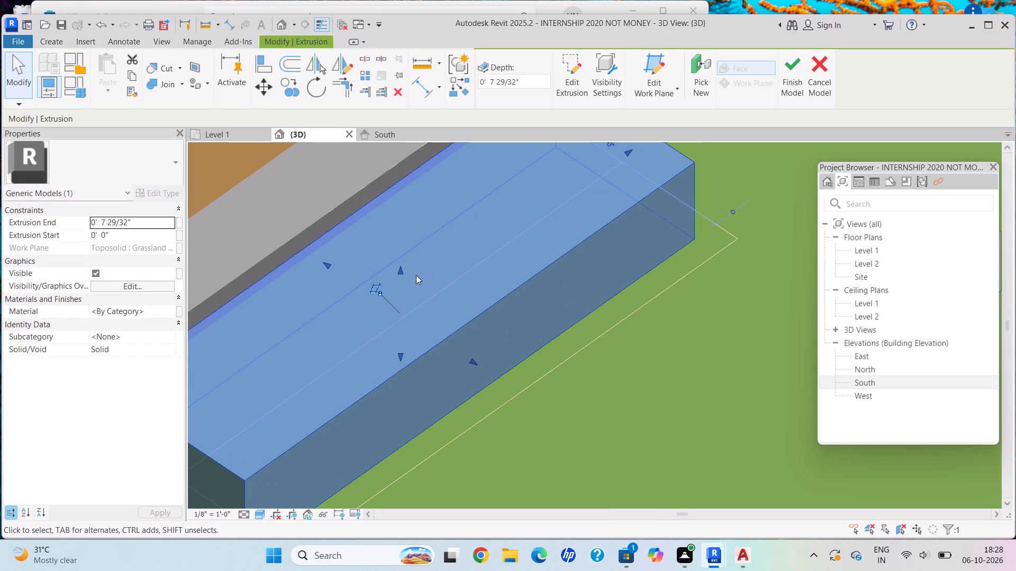
pyautogui.moveTo(403, 270); pyautogui.dragTo(416, 296)
pyautogui.scroll(-3, 492, 340)
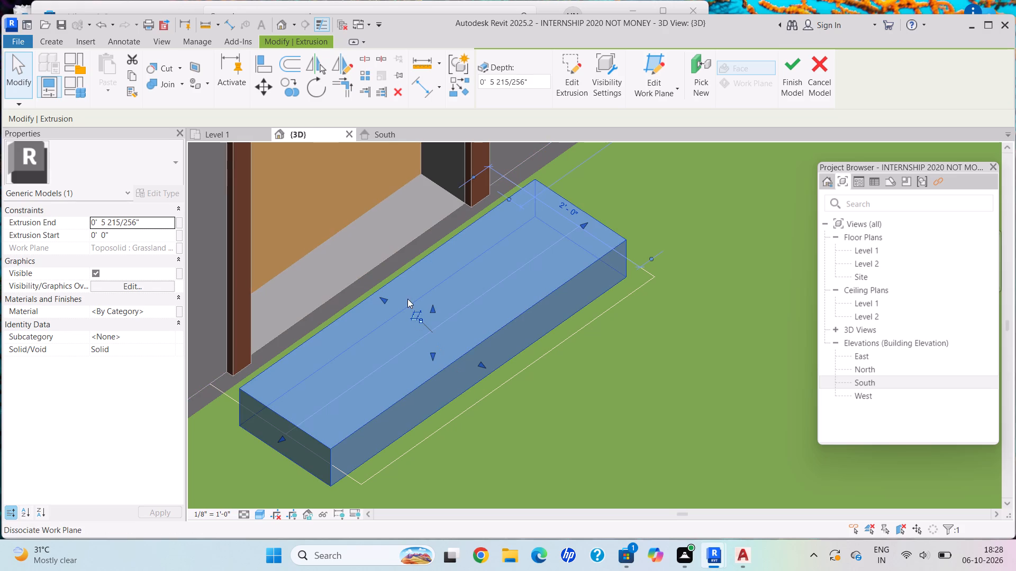
pyautogui.moveTo(434, 311); pyautogui.dragTo(440, 294)
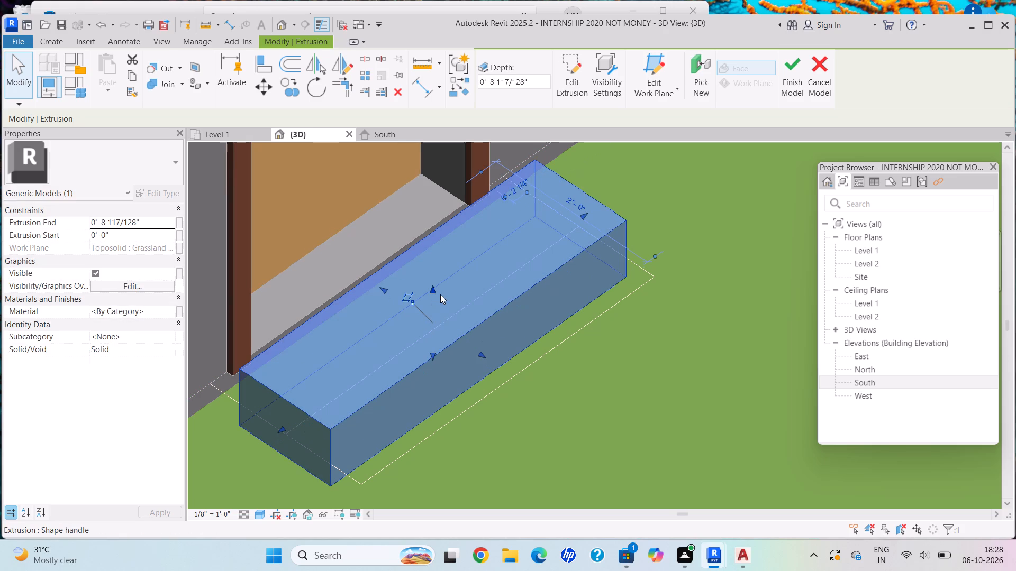
pyautogui.moveTo(433, 288); pyautogui.dragTo(439, 312)
pyautogui.scroll(-3, 508, 331)
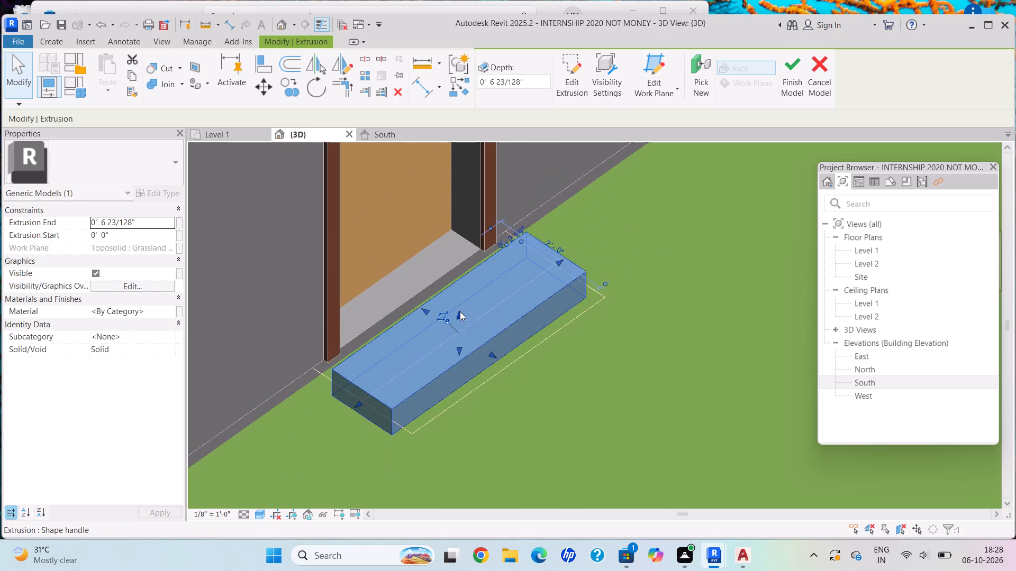
pyautogui.moveTo(460, 311); pyautogui.dragTo(460, 307)
# Copy the block twice outward from the door, perpendicular to the wall, at offsets of about 1'-8".
pyautogui.keyDown('shift'); pyautogui.moveTo(541, 356); pyautogui.dragTo(477, 266, button='middle'); pyautogui.keyUp('shift')
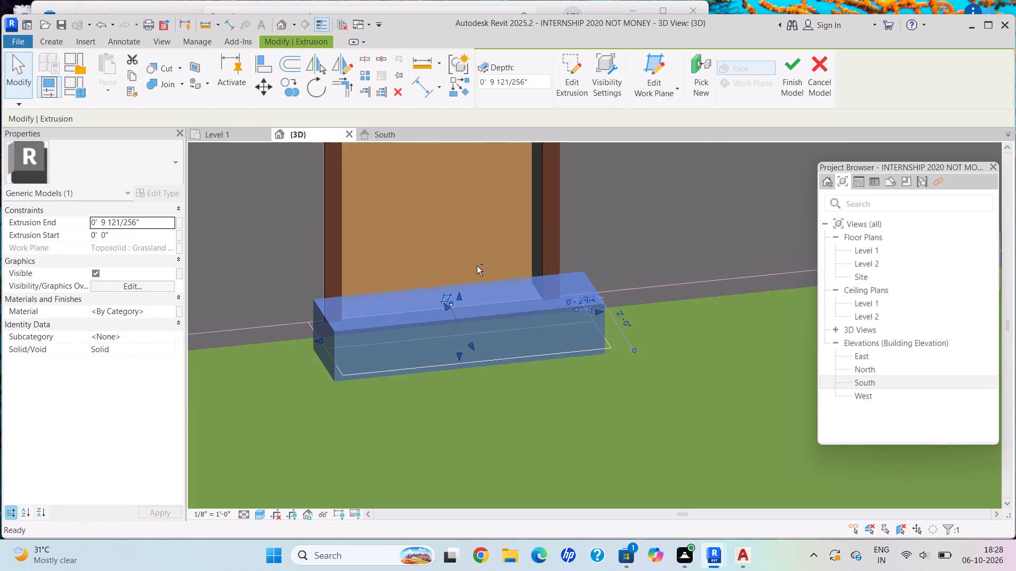
pyautogui.scroll(-1, 532, 316)
pyautogui.scroll(1, 532, 318)
pyautogui.scroll(-1, 532, 328)
pyautogui.keyDown('shift'); pyautogui.moveTo(527, 361); pyautogui.dragTo(485, 309, button='middle'); pyautogui.keyUp('shift')
pyautogui.scroll(-1, 497, 323)
pyautogui.moveTo(497, 323); pyautogui.dragTo(507, 246, button='middle')
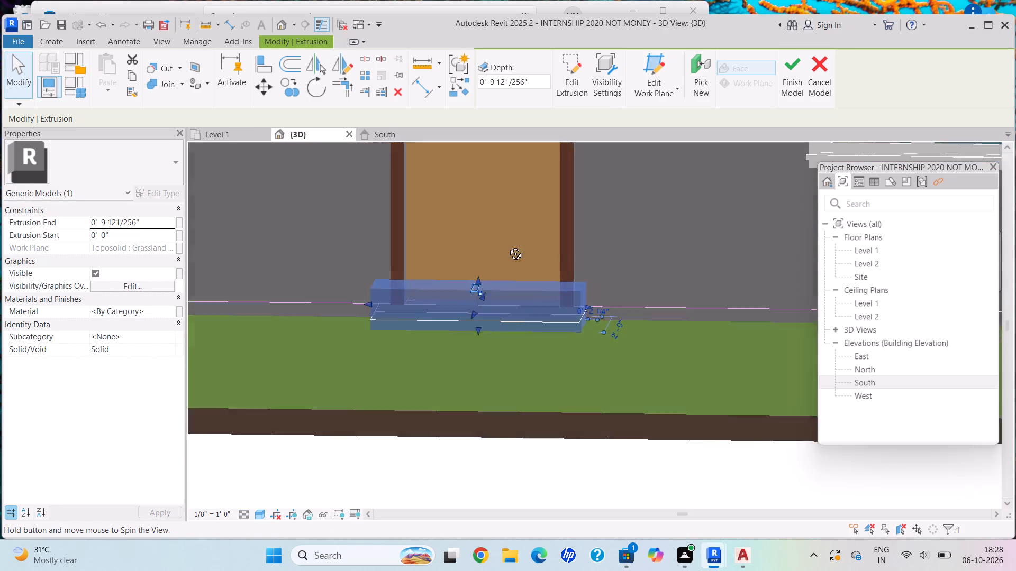
pyautogui.moveTo(507, 246); pyautogui.dragTo(563, 346, button='middle')
pyautogui.scroll(-1, 555, 331)
pyautogui.scroll(1, 555, 331)
pyautogui.scroll(-1, 555, 331)
pyautogui.moveTo(537, 311); pyautogui.dragTo(473, 420, button='middle')
pyautogui.scroll(1, 469, 431)
pyautogui.scroll(-1, 469, 431)
pyautogui.scroll(2, 469, 431)
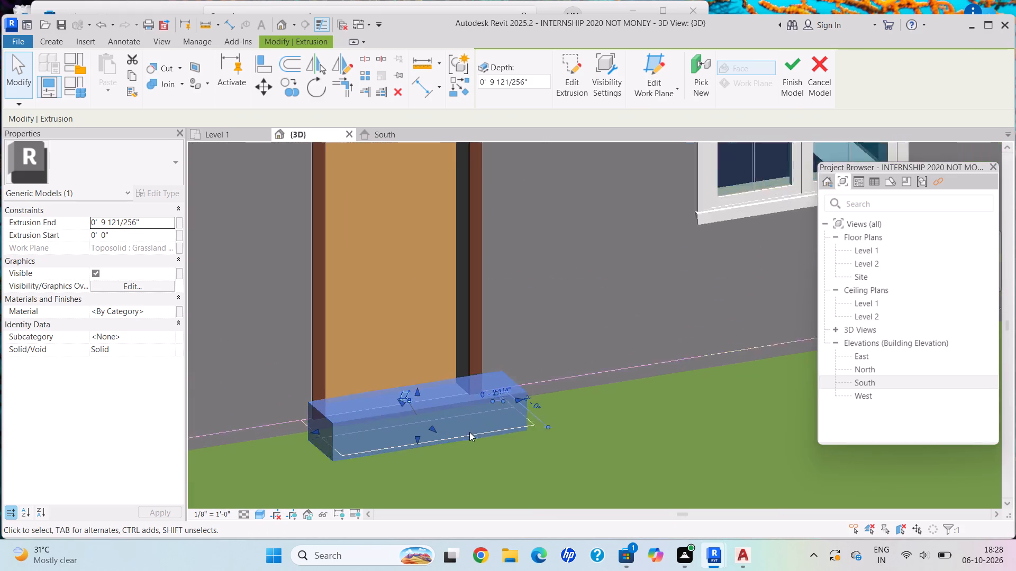
pyautogui.scroll(1, 469, 432)
pyautogui.keyDown('shift'); pyautogui.moveTo(469, 435); pyautogui.dragTo(457, 392, button='middle'); pyautogui.keyUp('shift')
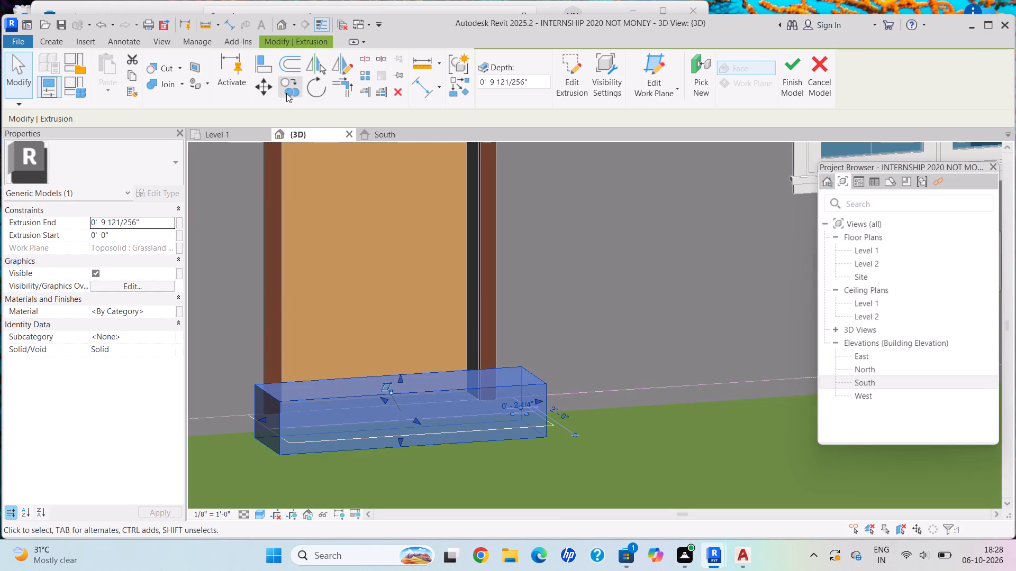
pyautogui.click(286, 93)
pyautogui.moveTo(541, 386); pyautogui.dragTo(525, 201, button='middle')
pyautogui.scroll(1, 299, 260)
pyautogui.keyDown('shift'); pyautogui.moveTo(307, 264); pyautogui.dragTo(320, 308, button='middle'); pyautogui.keyUp('shift')
pyautogui.keyDown('shift'); pyautogui.scroll(-1, 319, 309); pyautogui.keyUp('shift')
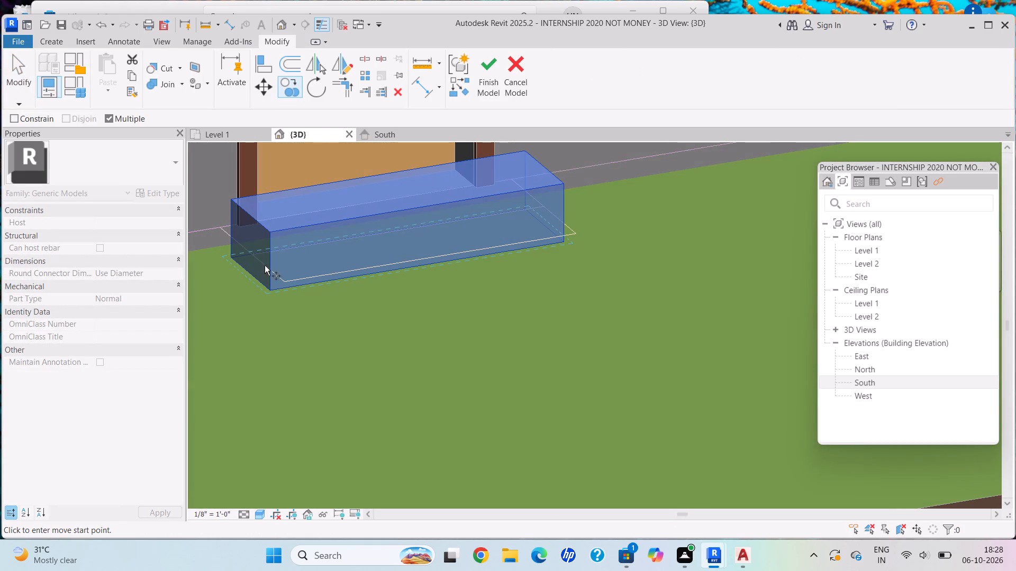
pyautogui.click(229, 254)
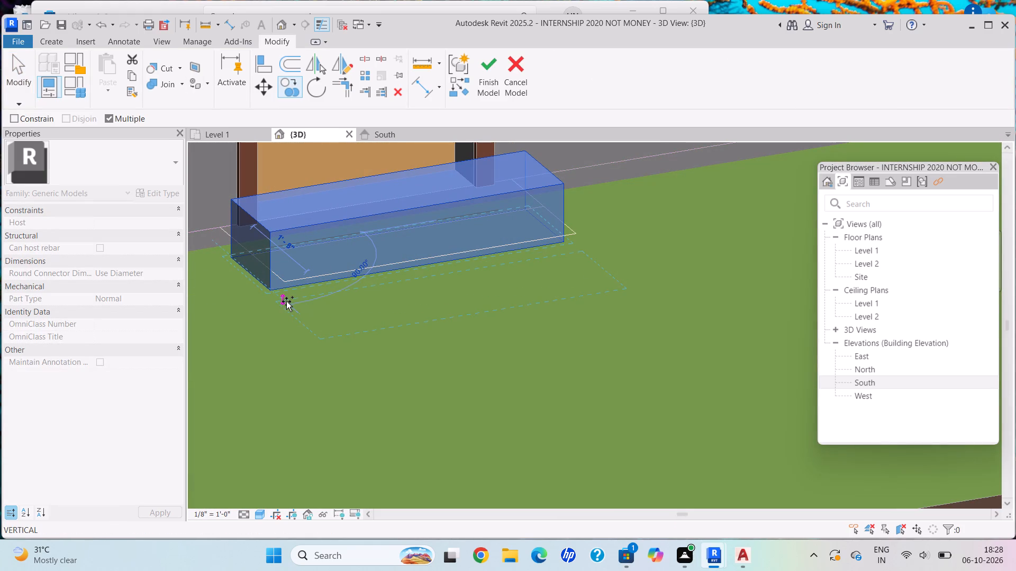
pyautogui.click(279, 299)
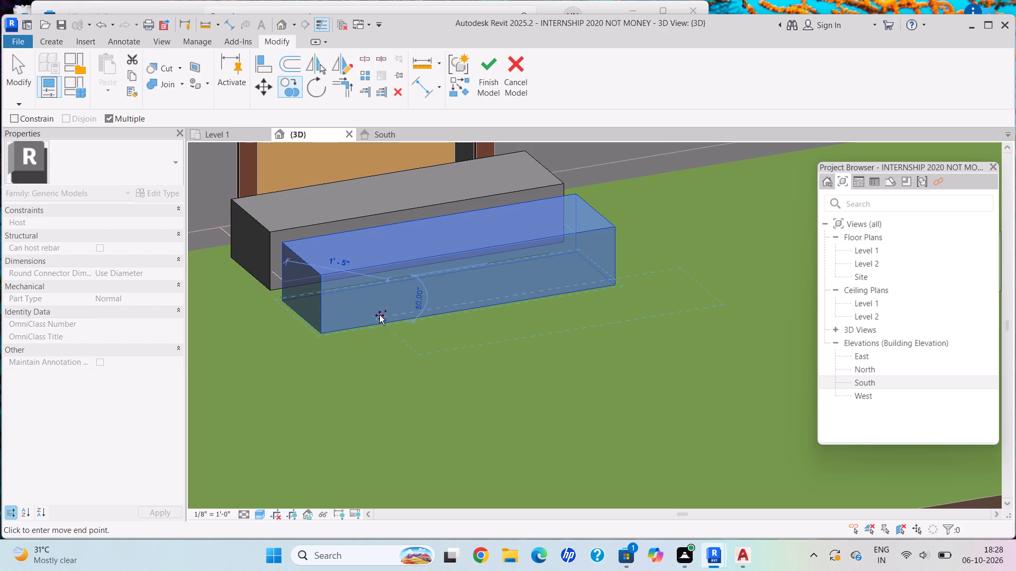
pyautogui.click(333, 344)
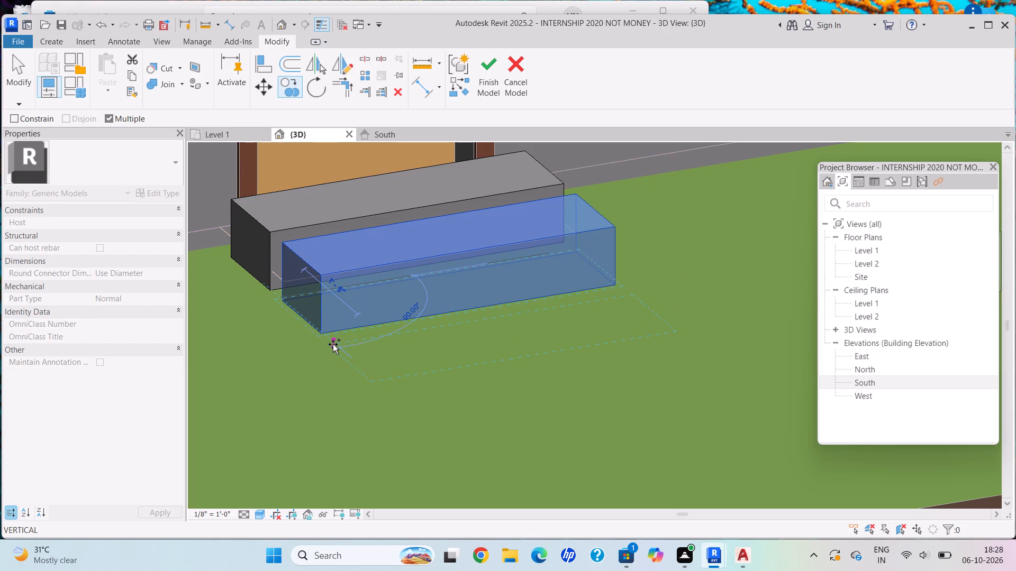
pyautogui.press('Escape')
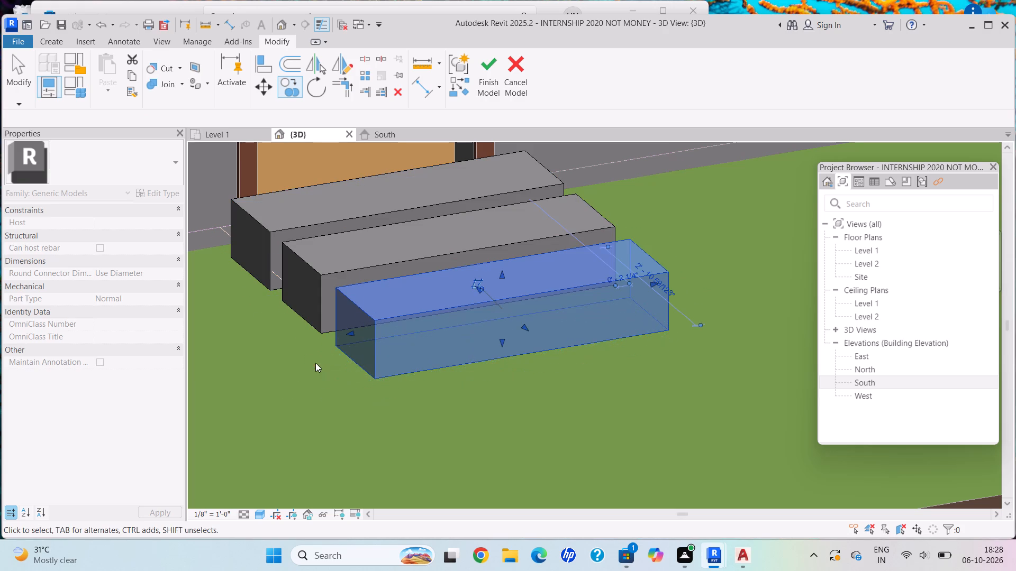
# Move the middle block toward the door so it sits flush against the front of the first block.
pyautogui.scroll(-1, 306, 288)
pyautogui.keyDown('shift'); pyautogui.moveTo(306, 287); pyautogui.dragTo(336, 321, button='middle'); pyautogui.keyUp('shift')
pyautogui.scroll(5, 341, 293)
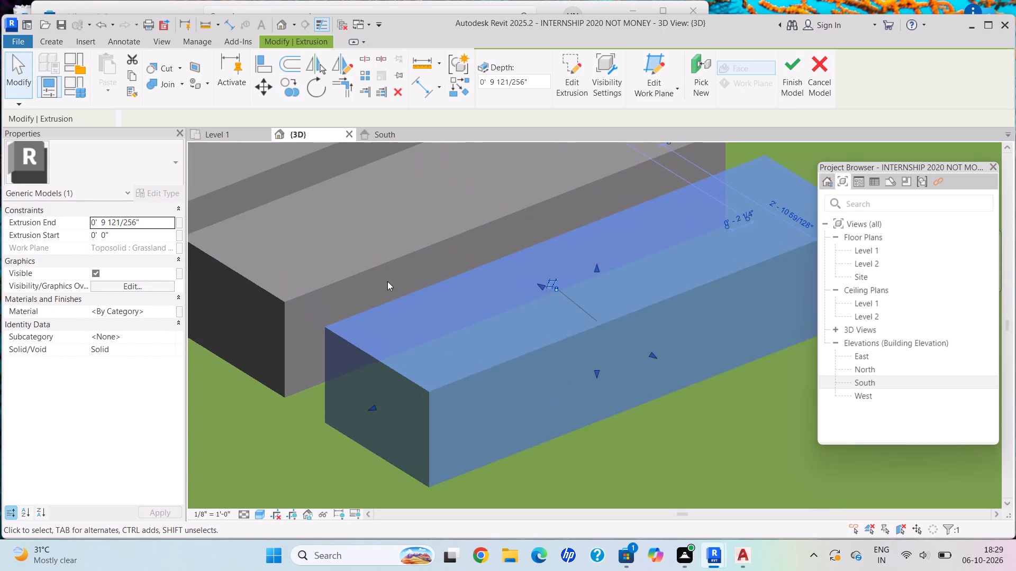
pyautogui.scroll(-2, 375, 293)
pyautogui.scroll(1, 365, 298)
pyautogui.scroll(-1, 358, 298)
pyautogui.keyDown('shift'); pyautogui.moveTo(249, 271); pyautogui.dragTo(378, 306, button='middle'); pyautogui.keyUp('shift')
pyautogui.keyDown('shift'); pyautogui.moveTo(353, 408); pyautogui.dragTo(280, 264, button='middle'); pyautogui.keyUp('shift')
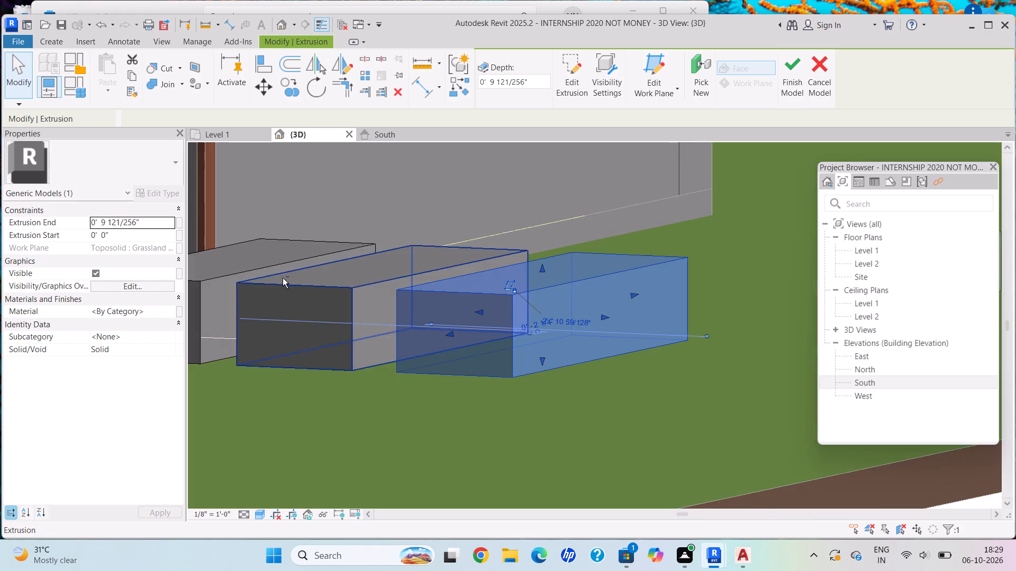
pyautogui.moveTo(325, 343); pyautogui.dragTo(354, 398, button='middle')
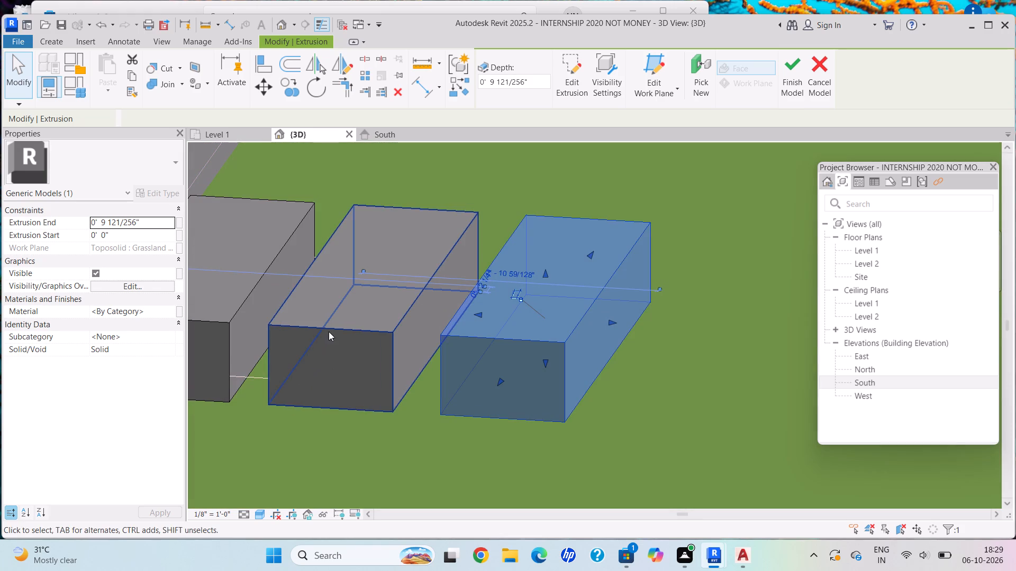
pyautogui.click(326, 329)
pyautogui.click(270, 92)
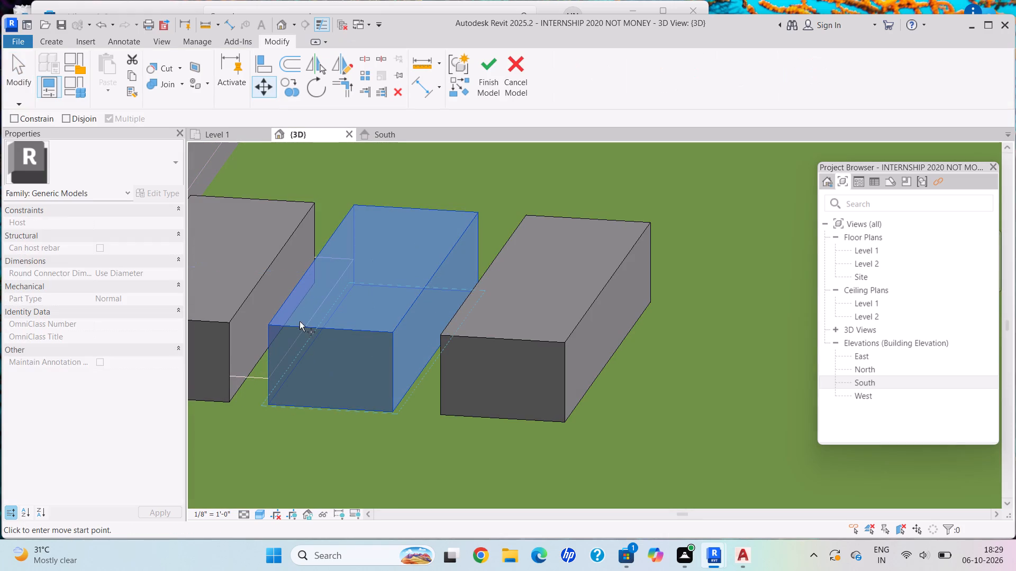
pyautogui.click(269, 401)
pyautogui.click(231, 400)
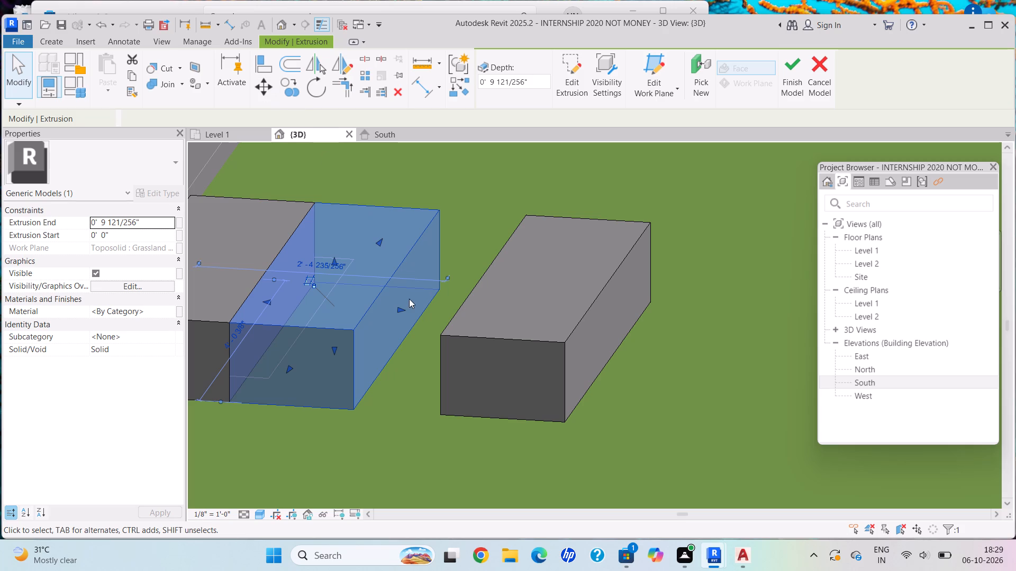
pyautogui.press('Escape')
# Move the outermost block inward so it sits flush against the front of the middle block.
pyautogui.click(560, 344)
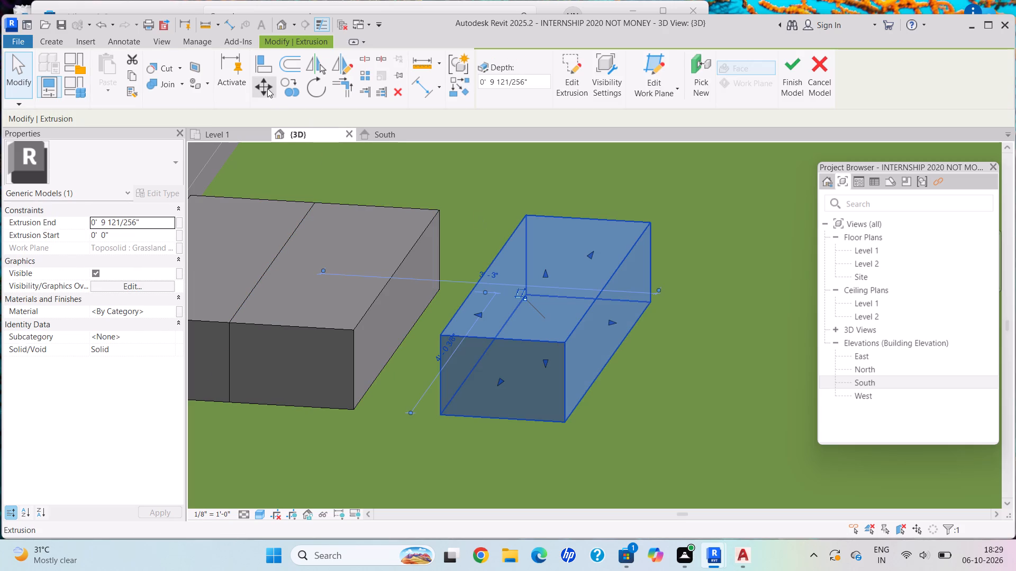
pyautogui.click(261, 83)
pyautogui.click(445, 412)
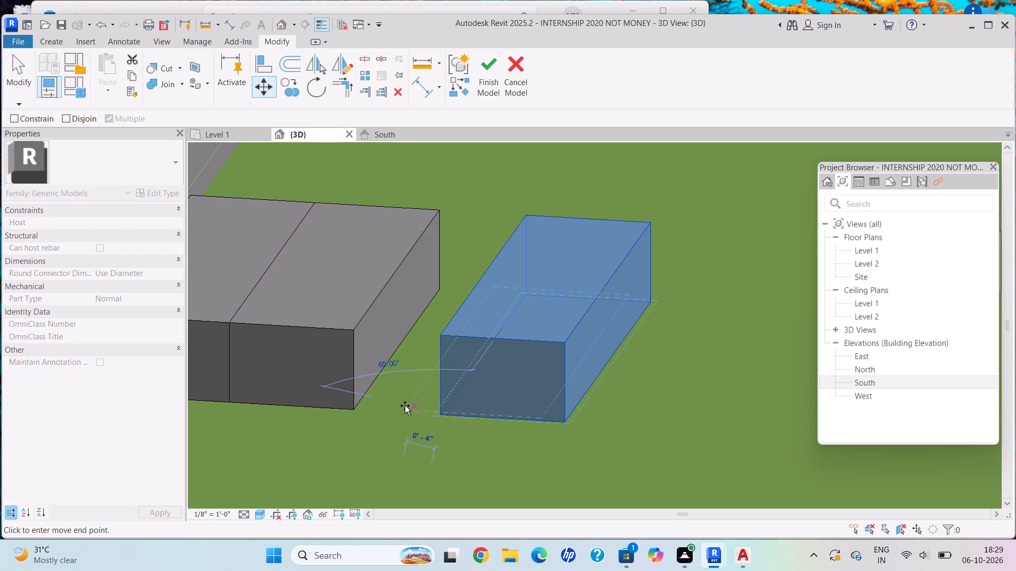
pyautogui.click(361, 408)
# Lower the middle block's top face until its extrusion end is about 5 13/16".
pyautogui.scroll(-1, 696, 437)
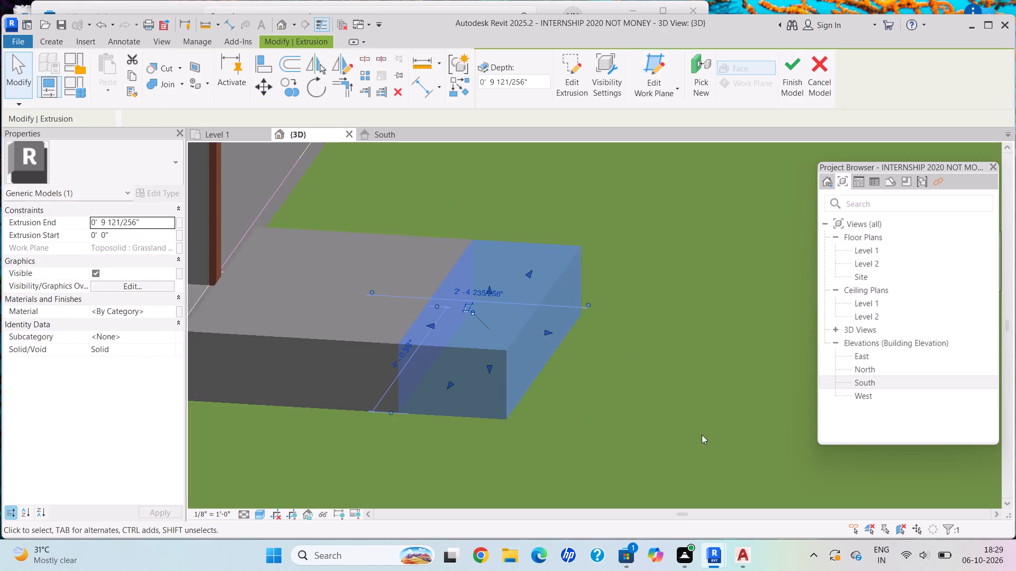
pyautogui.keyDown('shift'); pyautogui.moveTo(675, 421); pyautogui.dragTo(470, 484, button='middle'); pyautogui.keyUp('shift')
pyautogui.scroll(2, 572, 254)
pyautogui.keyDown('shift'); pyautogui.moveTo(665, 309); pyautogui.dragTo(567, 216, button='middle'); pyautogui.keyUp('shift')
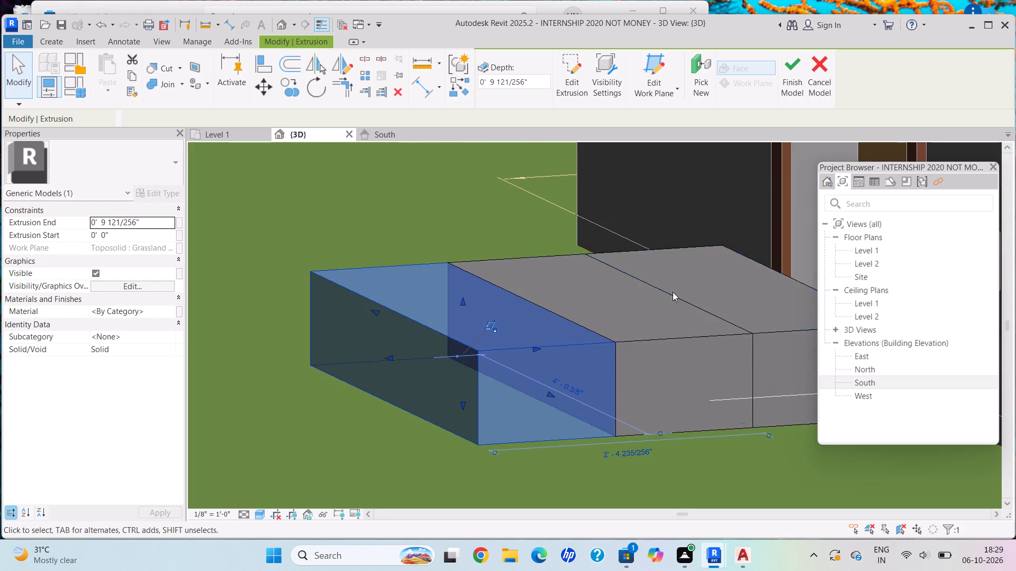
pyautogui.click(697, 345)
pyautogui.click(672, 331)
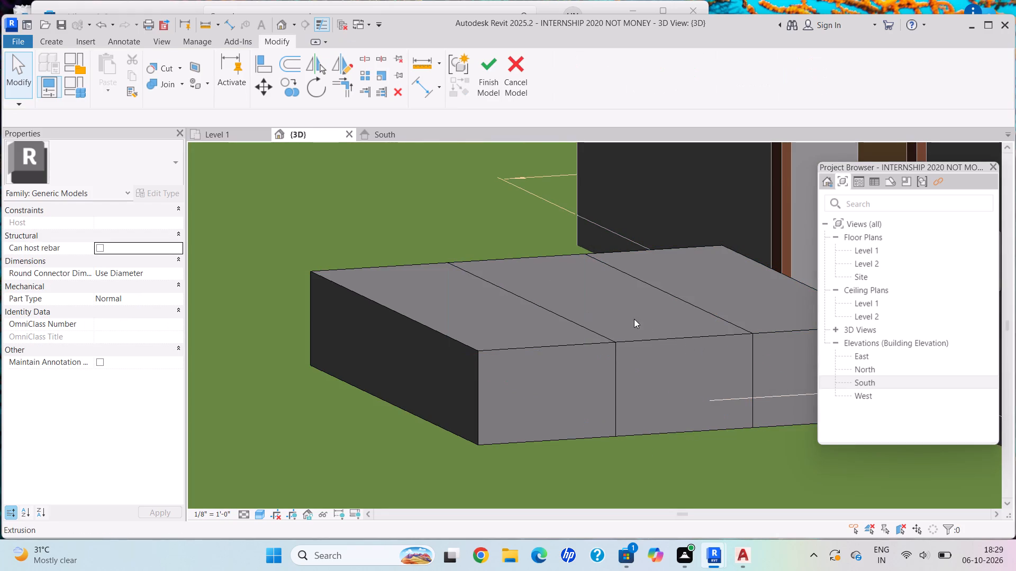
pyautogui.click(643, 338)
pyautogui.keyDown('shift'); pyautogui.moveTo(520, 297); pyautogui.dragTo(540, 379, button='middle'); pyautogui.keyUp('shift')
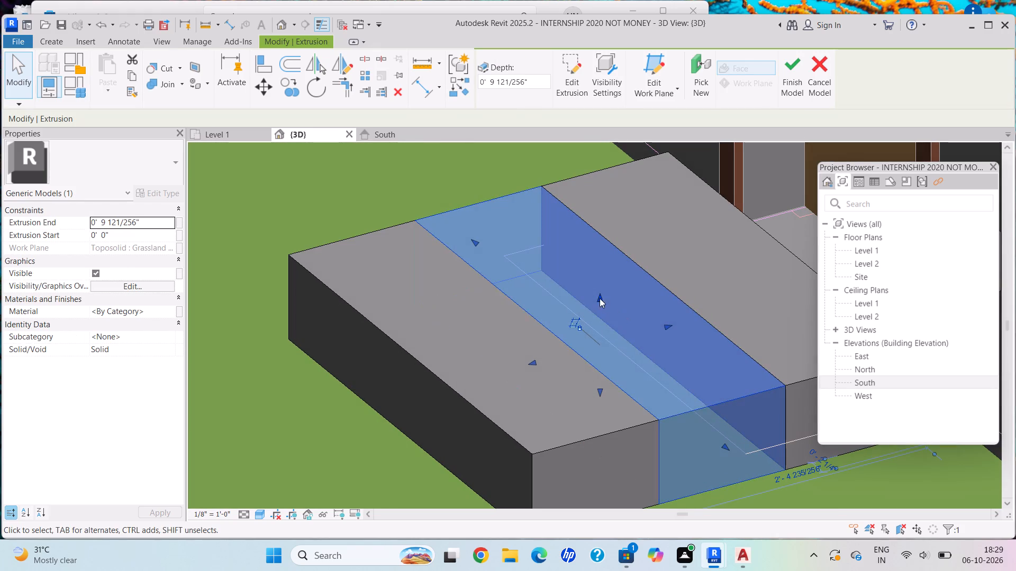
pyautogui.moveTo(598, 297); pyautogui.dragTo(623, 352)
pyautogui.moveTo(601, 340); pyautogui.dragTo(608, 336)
# Extend the bottom face of the block nearest the door down to an extrusion start of about -8 3/8".
pyautogui.moveTo(593, 318); pyautogui.dragTo(529, 243, button='middle')
pyautogui.keyDown('shift'); pyautogui.scroll(-1, 556, 283); pyautogui.keyUp('shift')
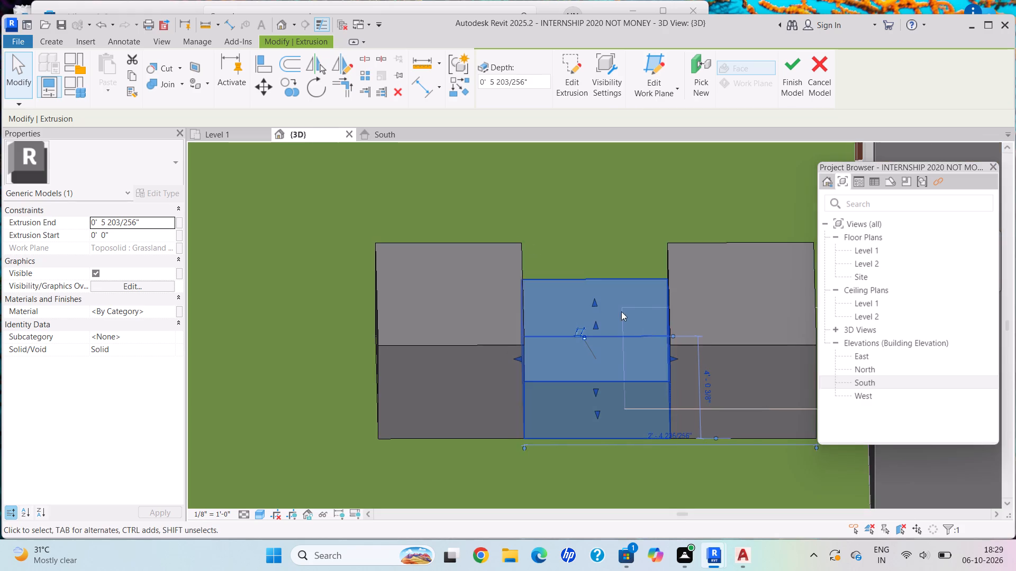
pyautogui.keyDown('shift'); pyautogui.moveTo(664, 377); pyautogui.dragTo(812, 380, button='middle'); pyautogui.keyUp('shift')
pyautogui.keyDown('shift'); pyautogui.moveTo(418, 318); pyautogui.dragTo(613, 380, button='middle'); pyautogui.keyUp('shift')
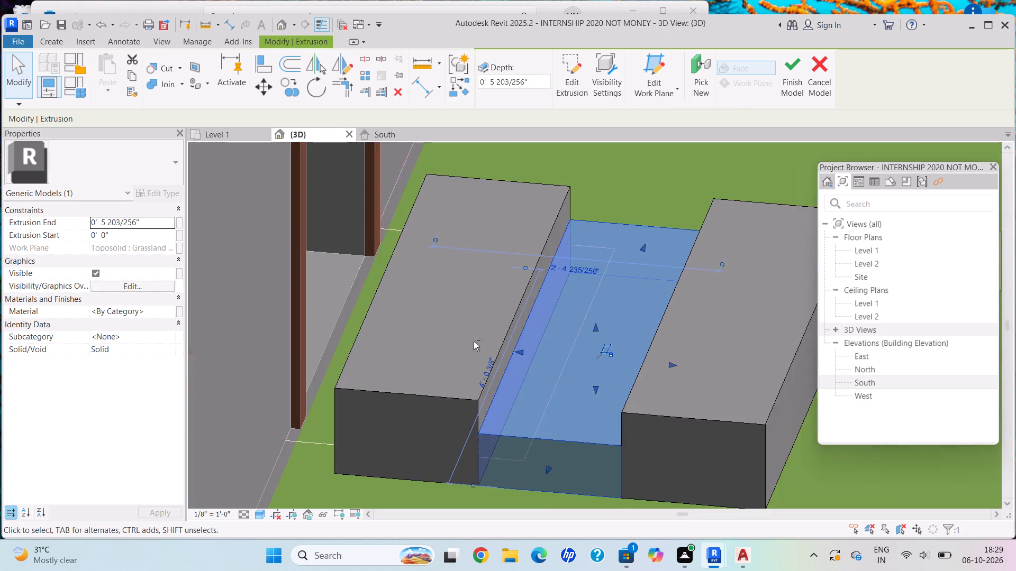
pyautogui.keyDown('shift'); pyautogui.moveTo(476, 342); pyautogui.dragTo(504, 260, button='middle'); pyautogui.keyUp('shift')
pyautogui.click(466, 328)
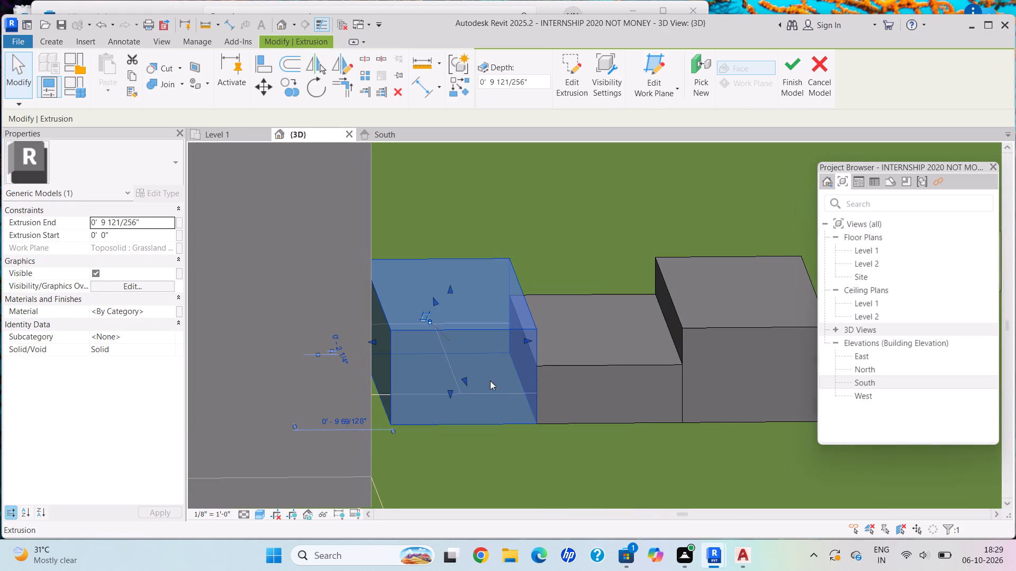
pyautogui.moveTo(451, 389); pyautogui.dragTo(470, 446)
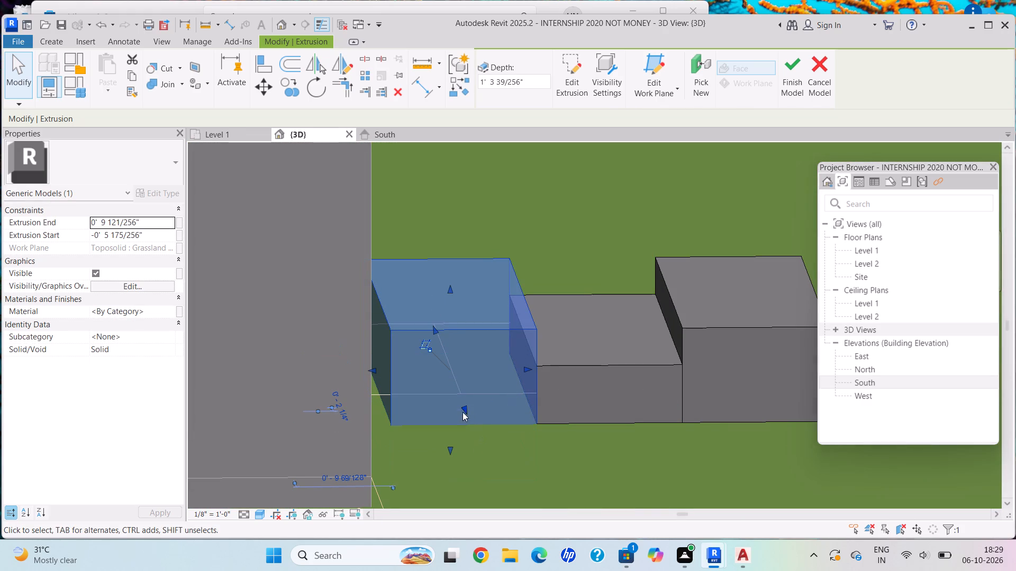
pyautogui.moveTo(451, 451); pyautogui.dragTo(453, 473)
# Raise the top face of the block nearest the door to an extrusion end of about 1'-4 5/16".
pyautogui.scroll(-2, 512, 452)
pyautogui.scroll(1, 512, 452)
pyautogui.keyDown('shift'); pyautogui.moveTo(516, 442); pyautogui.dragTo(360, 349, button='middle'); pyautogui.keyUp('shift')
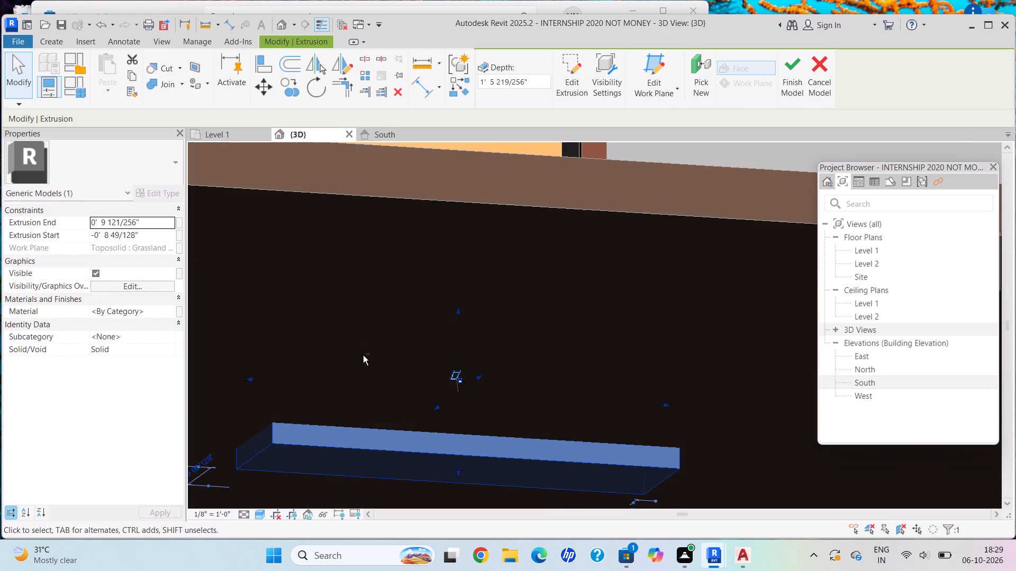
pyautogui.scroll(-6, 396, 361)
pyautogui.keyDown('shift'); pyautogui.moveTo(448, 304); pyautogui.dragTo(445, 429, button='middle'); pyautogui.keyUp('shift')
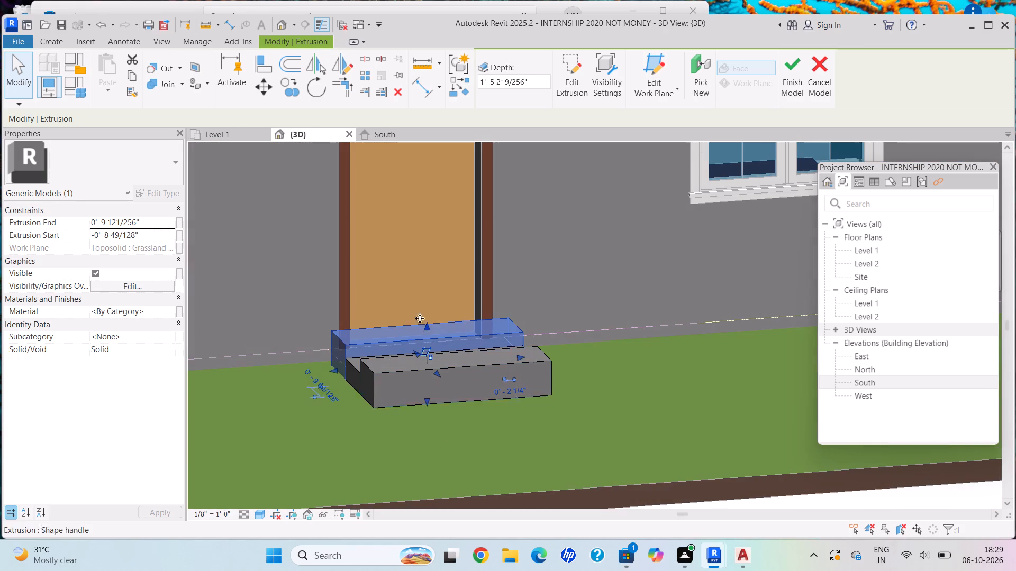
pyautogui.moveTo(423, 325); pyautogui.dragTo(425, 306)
# Adjust the front face of the door-side block, pulling it back slightly toward the wall, away from the middle block.
pyautogui.scroll(-2, 434, 308)
pyautogui.scroll(1, 436, 309)
pyautogui.scroll(-1, 436, 309)
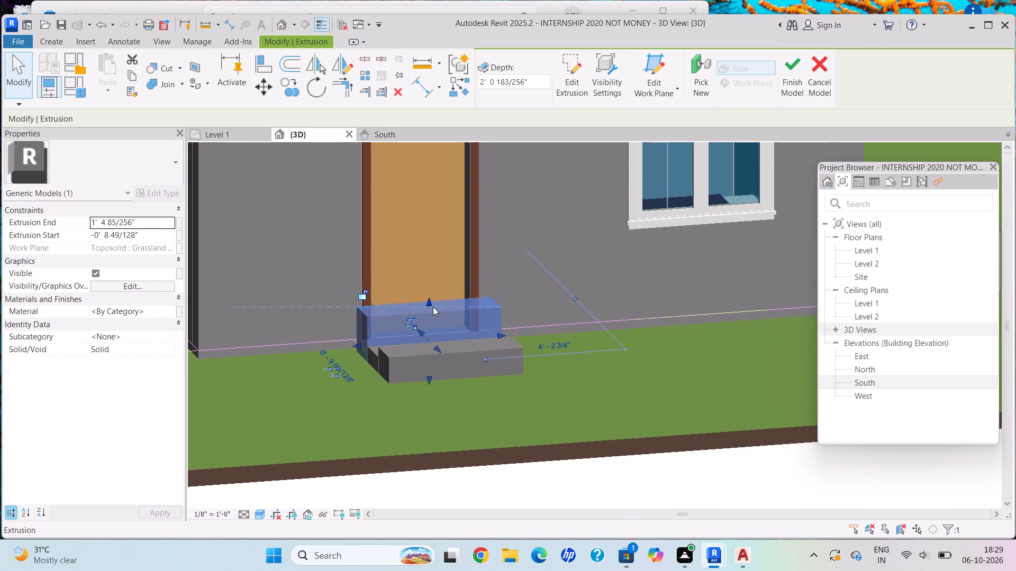
pyautogui.keyDown('shift'); pyautogui.moveTo(433, 307); pyautogui.dragTo(433, 336, button='middle'); pyautogui.keyUp('shift')
pyautogui.scroll(5, 461, 331)
pyautogui.scroll(2, 480, 267)
pyautogui.keyDown('shift'); pyautogui.moveTo(416, 341); pyautogui.dragTo(415, 367, button='middle'); pyautogui.keyUp('shift')
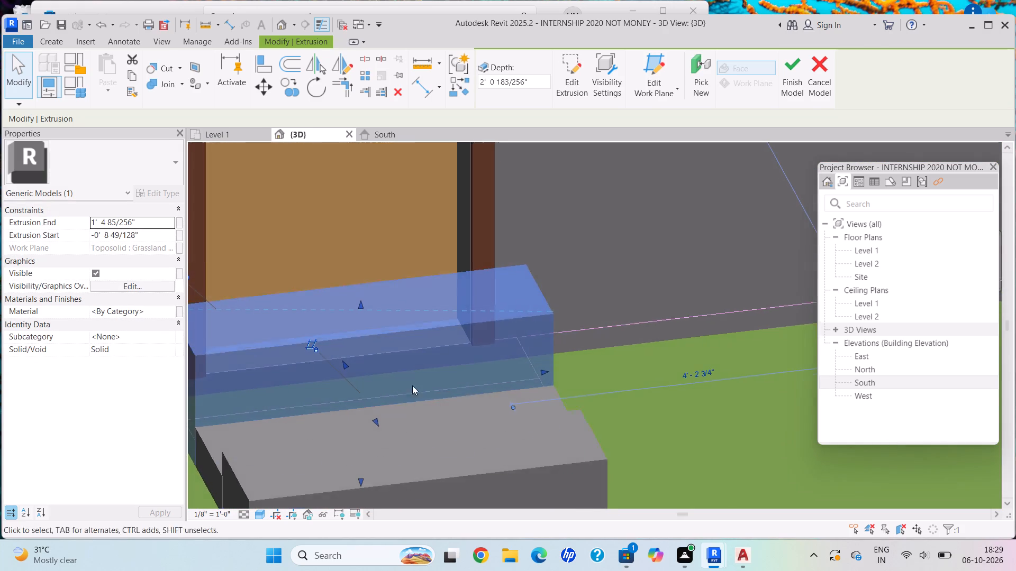
pyautogui.scroll(-1, 375, 431)
pyautogui.moveTo(375, 431); pyautogui.dragTo(478, 410, button='middle')
pyautogui.scroll(1, 373, 402)
pyautogui.scroll(-1, 373, 402)
pyautogui.scroll(1, 373, 402)
pyautogui.scroll(-2, 373, 402)
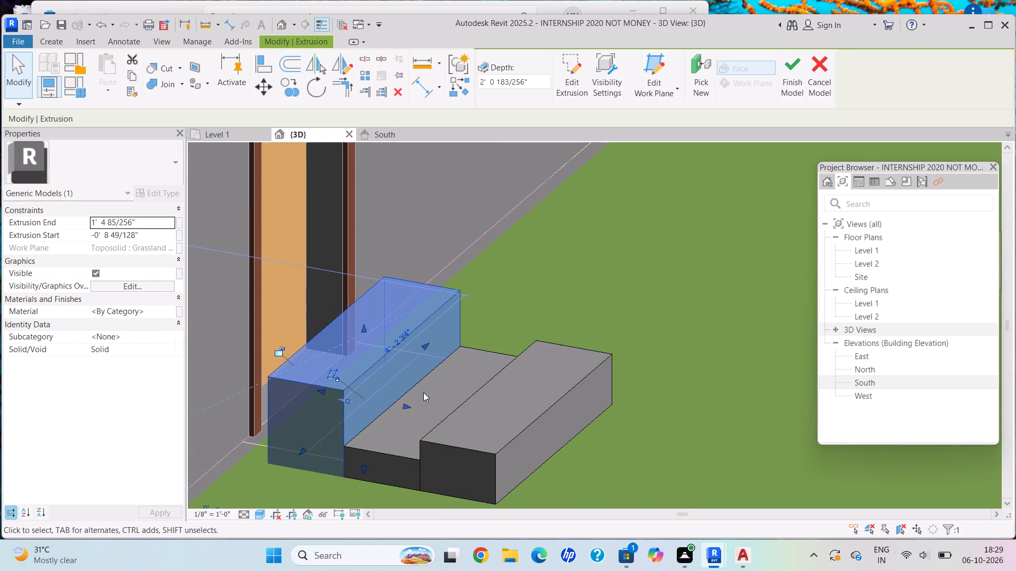
pyautogui.moveTo(406, 403); pyautogui.dragTo(418, 358)
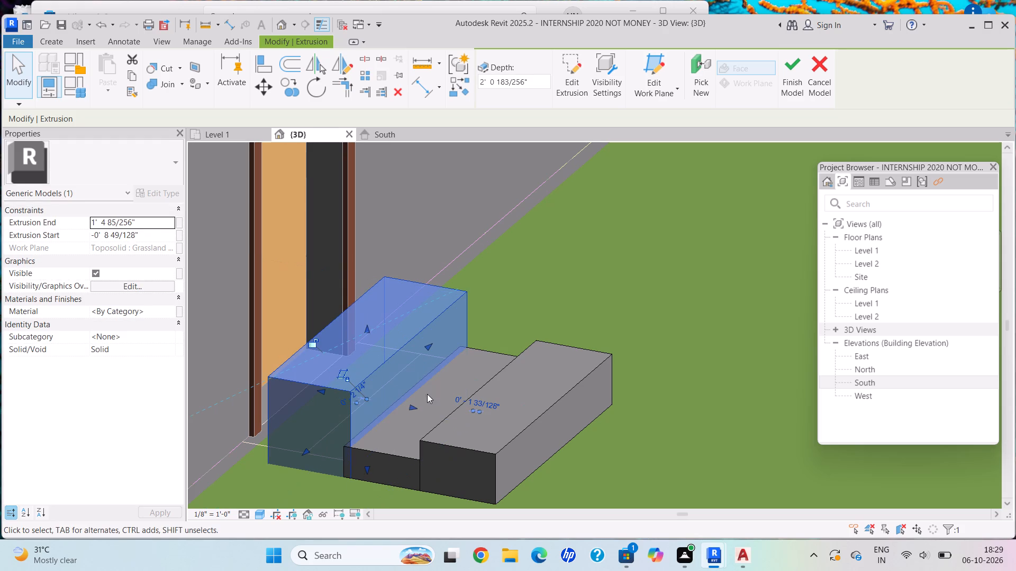
pyautogui.moveTo(412, 407); pyautogui.dragTo(388, 394)
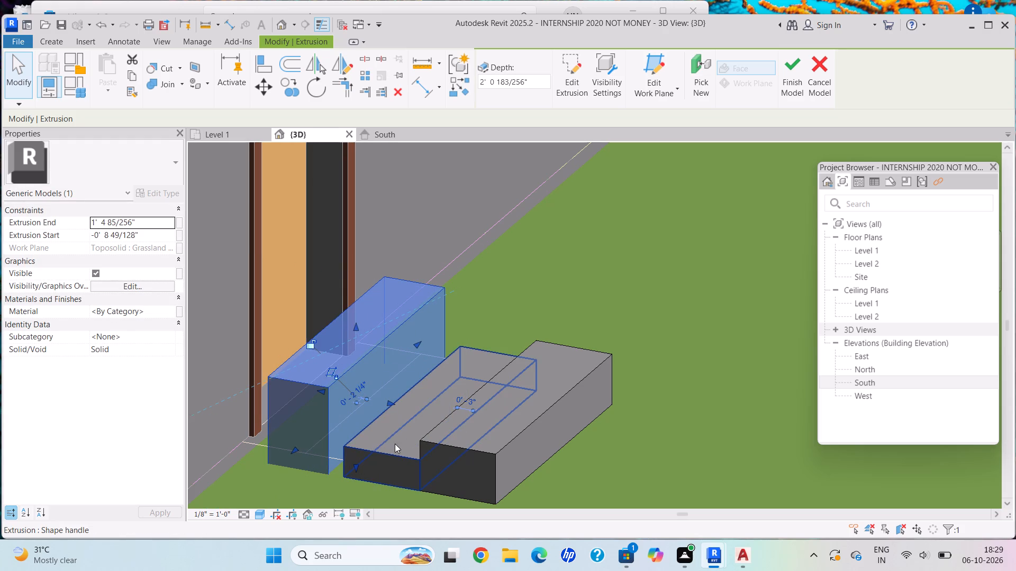
pyautogui.click(389, 399)
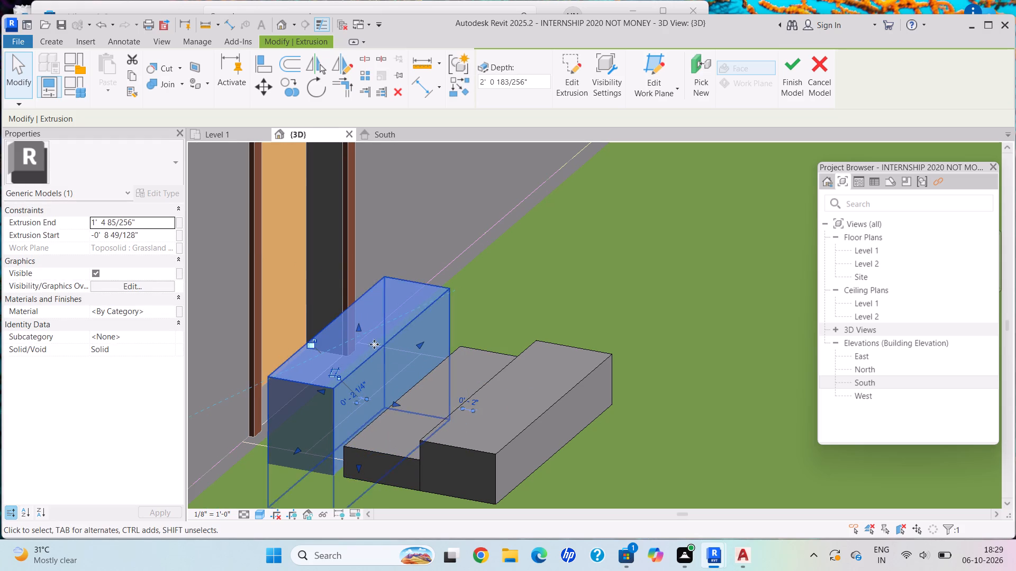
# Lower the door-side block's top face to an extrusion end of about 1'-1 11/32".
pyautogui.moveTo(355, 327); pyautogui.dragTo(359, 348)
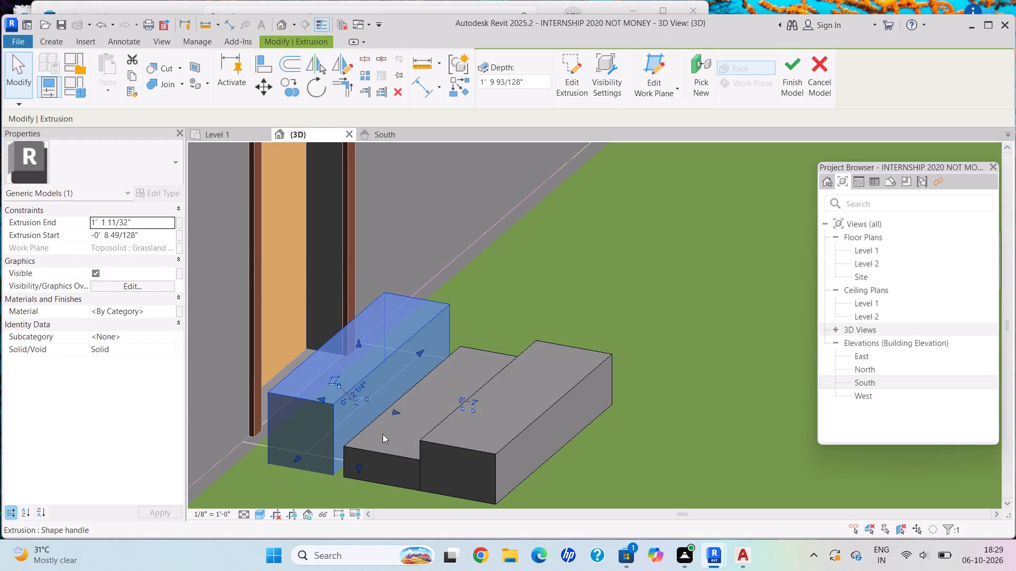
pyautogui.middleClick(386, 451)
pyautogui.press('Escape')
# Stretch the middle block's back face toward the wall until it meets the front of the door-side block.
pyautogui.click(401, 445)
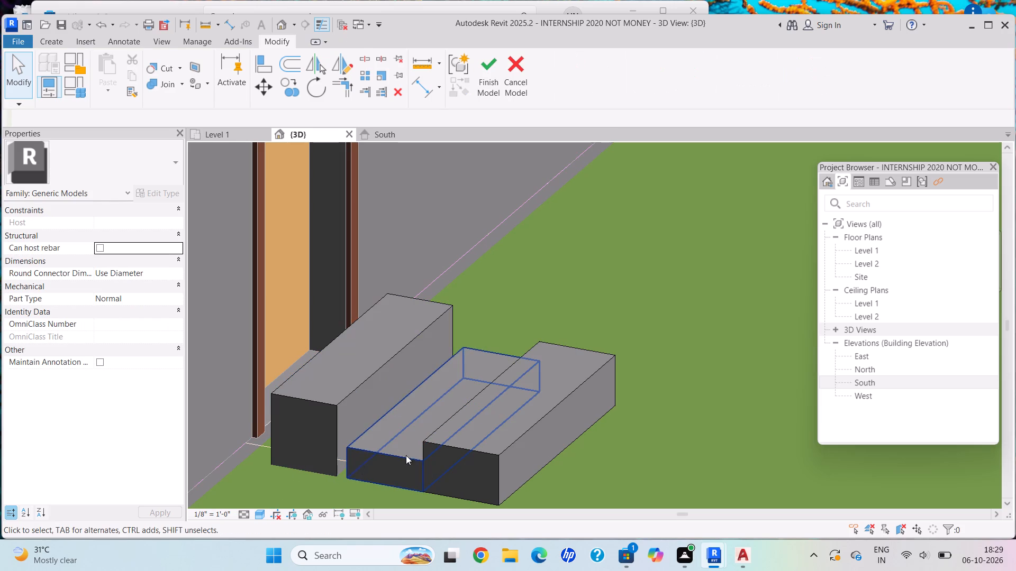
pyautogui.click(405, 455)
pyautogui.scroll(4, 425, 418)
pyautogui.moveTo(387, 406); pyautogui.dragTo(384, 406)
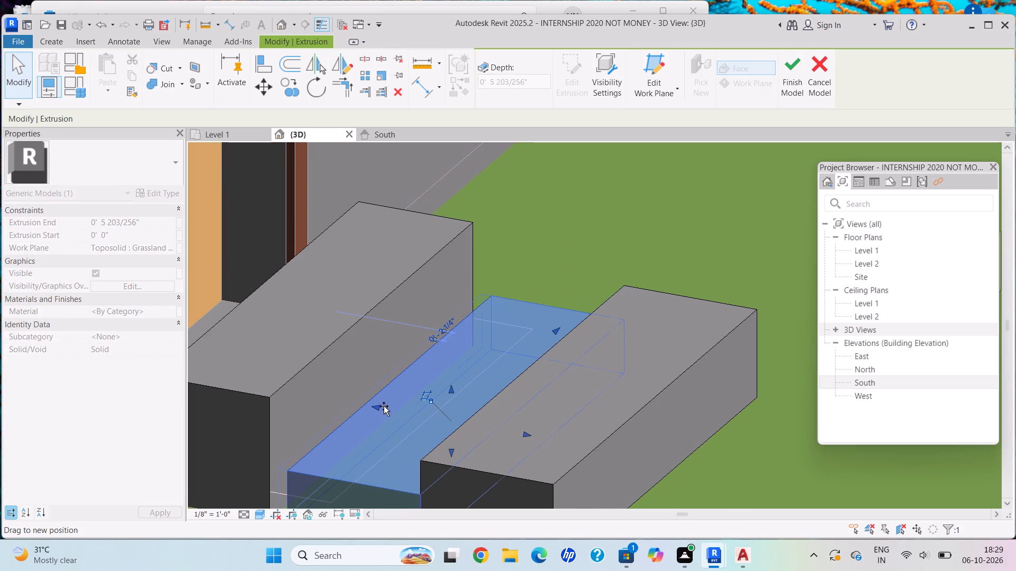
pyautogui.moveTo(384, 406); pyautogui.dragTo(382, 406)
pyautogui.moveTo(352, 444); pyautogui.dragTo(385, 388, button='middle')
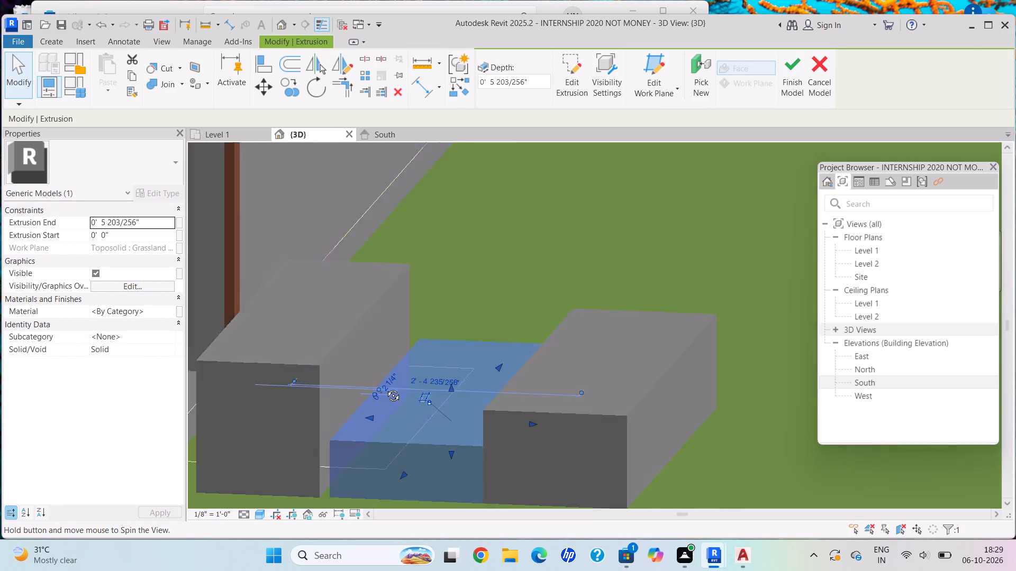
pyautogui.moveTo(385, 388); pyautogui.dragTo(389, 382, button='middle')
pyautogui.keyDown('shift'); pyautogui.scroll(-1, 389, 382); pyautogui.keyUp('shift')
pyautogui.moveTo(371, 418); pyautogui.dragTo(360, 418)
# Adjust the middle block's top face to an extrusion end of about 10 3/8", below the door-side block.
pyautogui.moveTo(443, 386); pyautogui.dragTo(454, 346)
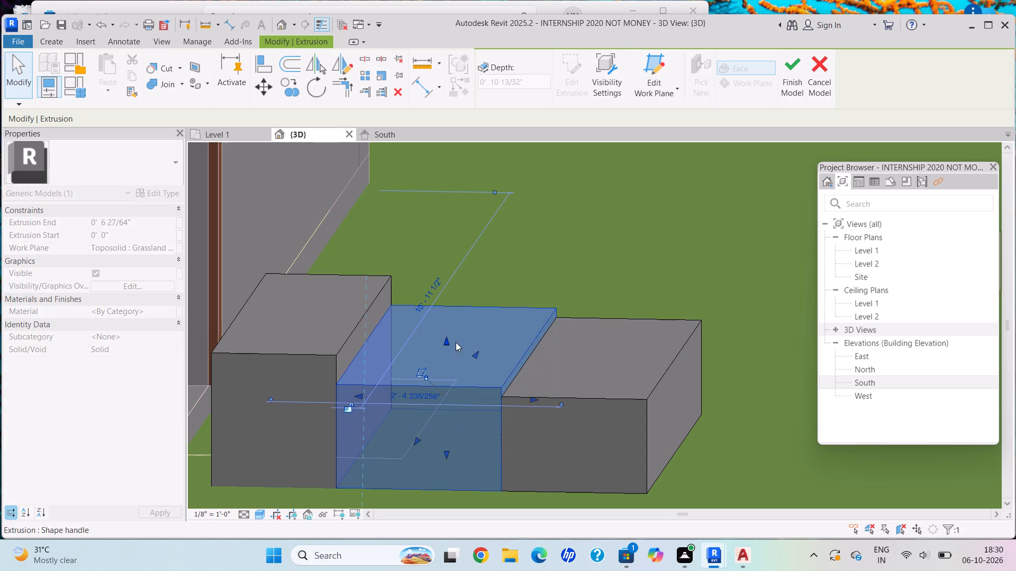
pyautogui.keyDown('shift'); pyautogui.moveTo(456, 350); pyautogui.dragTo(393, 362, button='middle'); pyautogui.keyUp('shift')
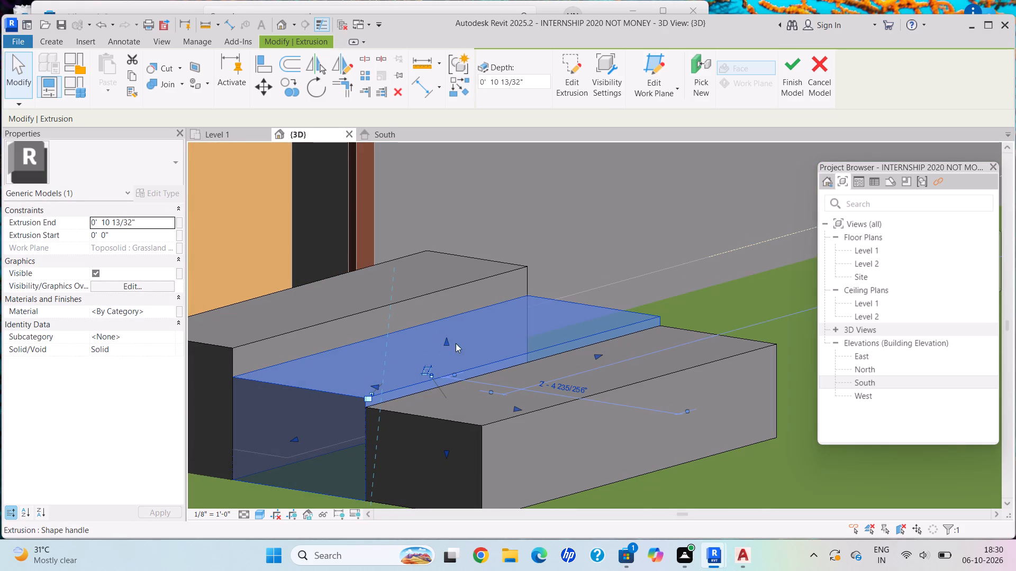
pyautogui.moveTo(447, 338); pyautogui.dragTo(449, 328)
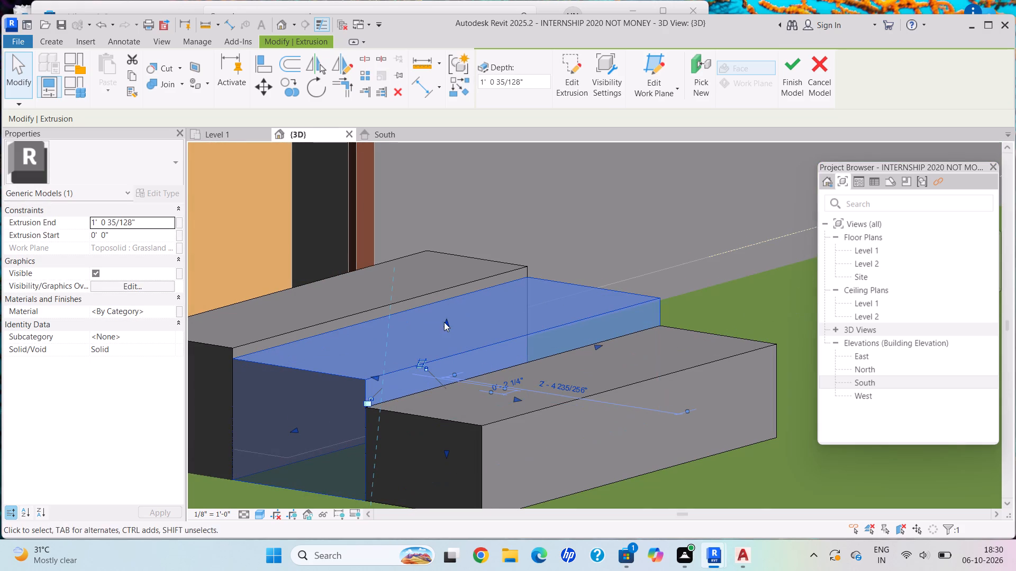
pyautogui.moveTo(444, 322); pyautogui.dragTo(453, 347)
pyautogui.scroll(-2, 453, 361)
pyautogui.keyDown('shift'); pyautogui.moveTo(459, 363); pyautogui.dragTo(486, 380, button='middle'); pyautogui.keyUp('shift')
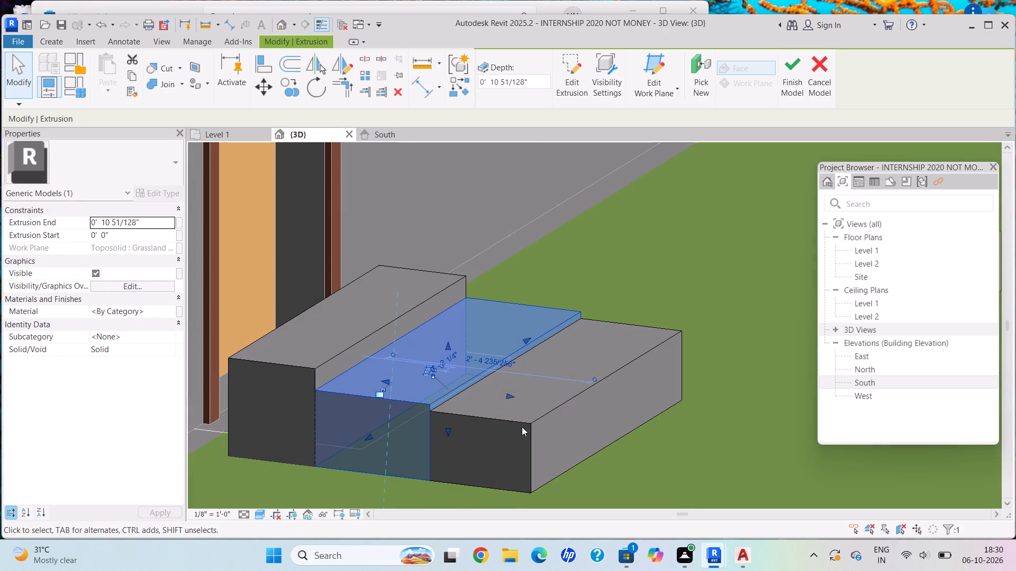
# Lower the outermost block's top face to an extrusion end of about 6 13/16" to form the bottom step.
pyautogui.click(516, 425)
pyautogui.scroll(3, 551, 395)
pyautogui.moveTo(556, 354); pyautogui.dragTo(566, 390)
pyautogui.scroll(-1, 573, 399)
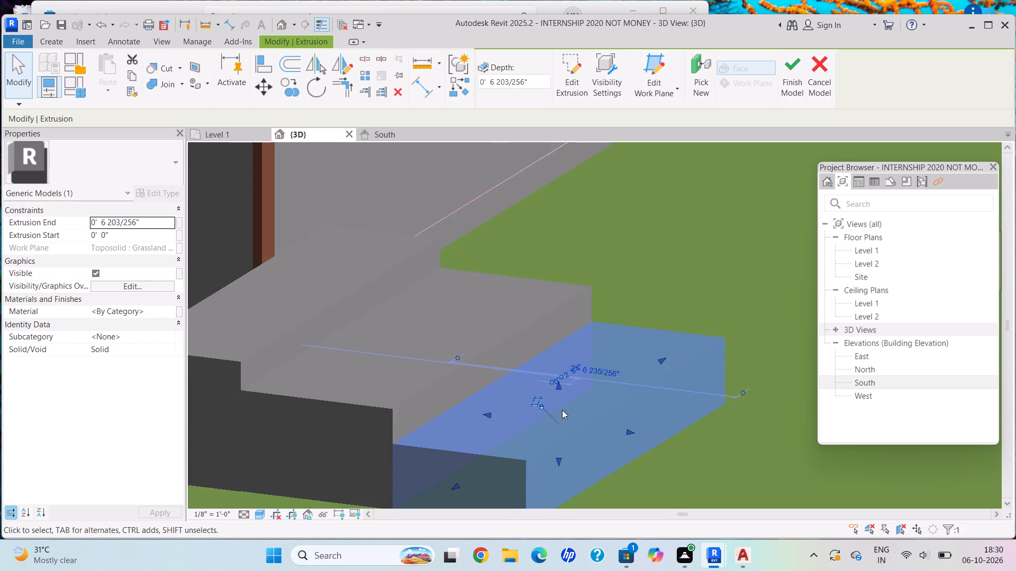
# Examine the three stepped blocks from several angles to check how they fit together and against the house wall.
pyautogui.keyDown('shift'); pyautogui.moveTo(560, 419); pyautogui.dragTo(501, 412, button='middle'); pyautogui.keyUp('shift')
pyautogui.scroll(-2, 515, 398)
pyautogui.scroll(1, 515, 398)
pyautogui.scroll(-3, 515, 398)
pyautogui.keyDown('shift'); pyautogui.moveTo(598, 362); pyautogui.dragTo(450, 364, button='middle'); pyautogui.keyUp('shift')
pyautogui.keyDown('shift'); pyautogui.moveTo(621, 390); pyautogui.dragTo(617, 391, button='middle'); pyautogui.keyUp('shift')
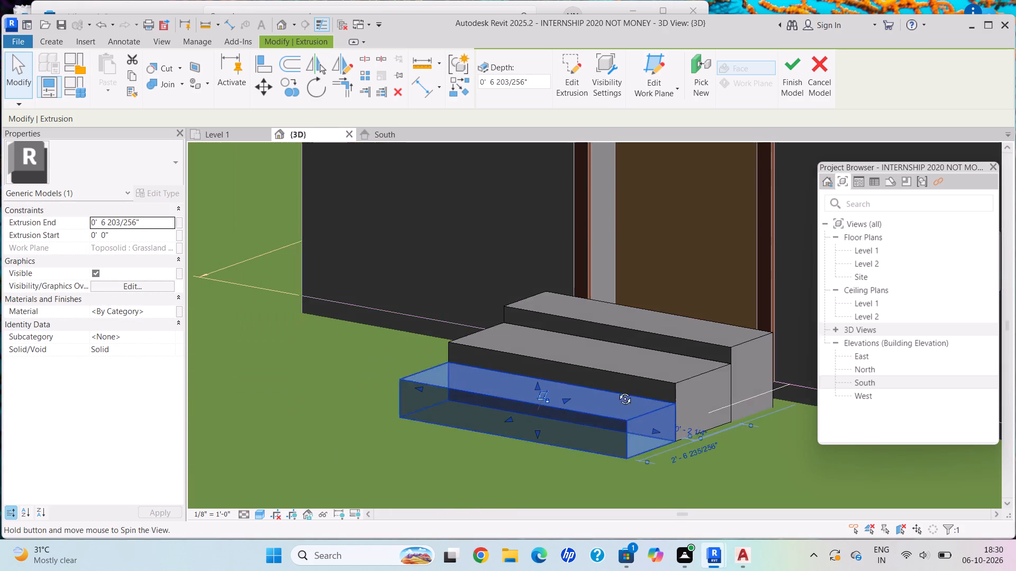
pyautogui.keyDown('shift'); pyautogui.moveTo(617, 391); pyautogui.dragTo(528, 344, button='middle'); pyautogui.keyUp('shift')
pyautogui.scroll(1, 735, 376)
pyautogui.scroll(-1, 734, 374)
pyautogui.scroll(1, 735, 369)
pyautogui.scroll(-2, 733, 363)
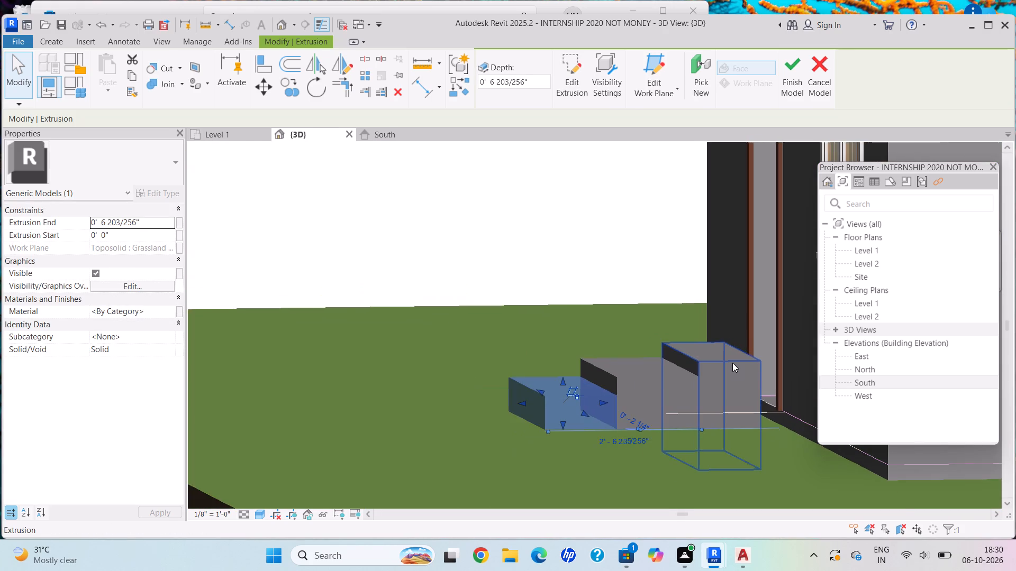
# Move the tallest block toward the house so its back face sits against the exterior wall at the door.
pyautogui.keyDown('shift'); pyautogui.moveTo(732, 363); pyautogui.dragTo(734, 401, button='middle'); pyautogui.keyUp('shift')
pyautogui.scroll(-1, 778, 390)
pyautogui.scroll(2, 778, 390)
pyautogui.keyDown('shift'); pyautogui.moveTo(765, 391); pyautogui.dragTo(752, 444, button='middle'); pyautogui.keyUp('shift')
pyautogui.scroll(2, 748, 463)
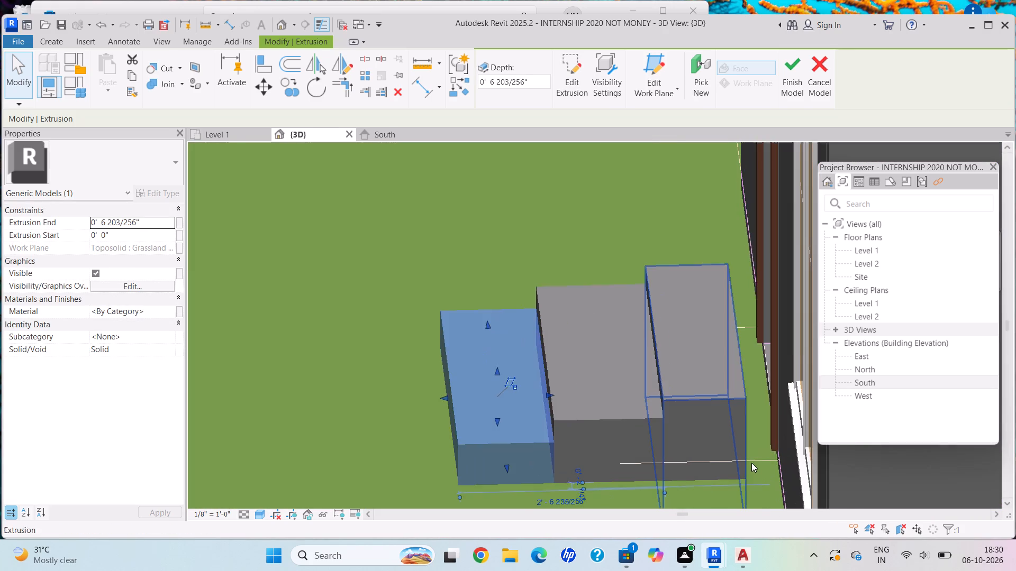
pyautogui.scroll(1, 751, 463)
pyautogui.click(742, 464)
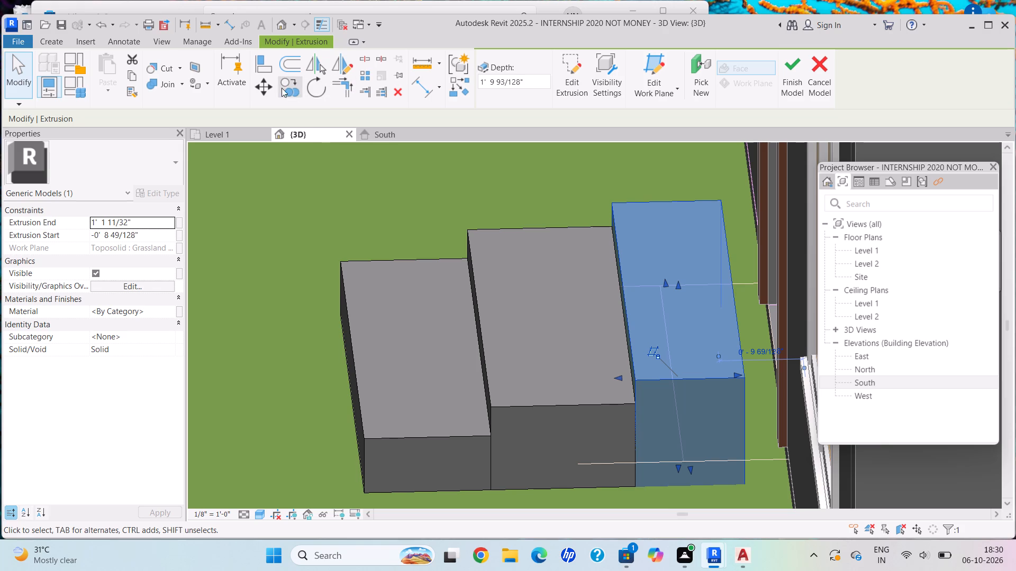
pyautogui.click(267, 86)
pyautogui.moveTo(755, 416); pyautogui.dragTo(712, 385, button='middle')
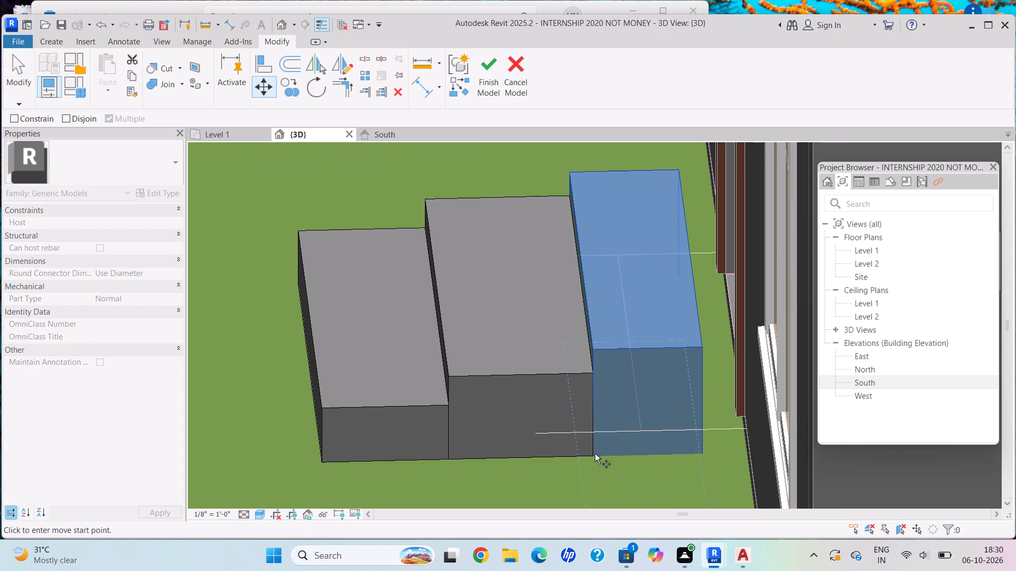
pyautogui.click(700, 449)
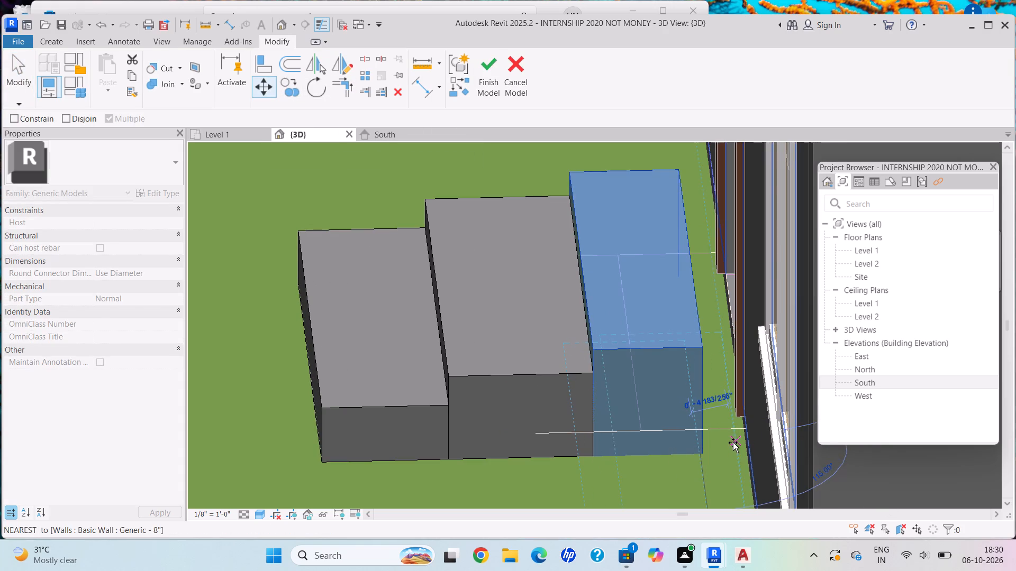
pyautogui.click(733, 443)
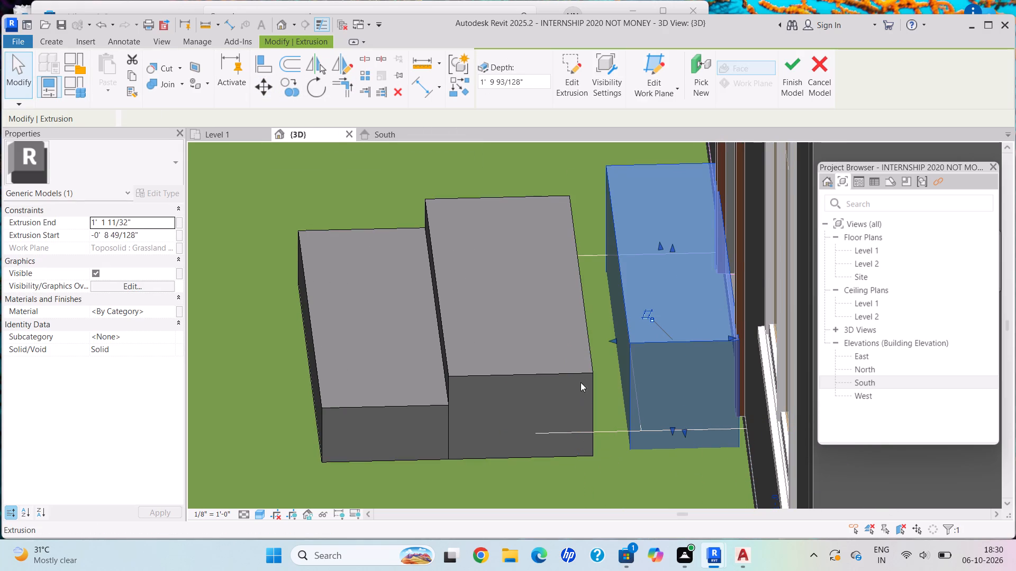
# Move the middle block toward the house so its back corner meets the front corner of the tallest block.
pyautogui.click(585, 371)
pyautogui.click(257, 85)
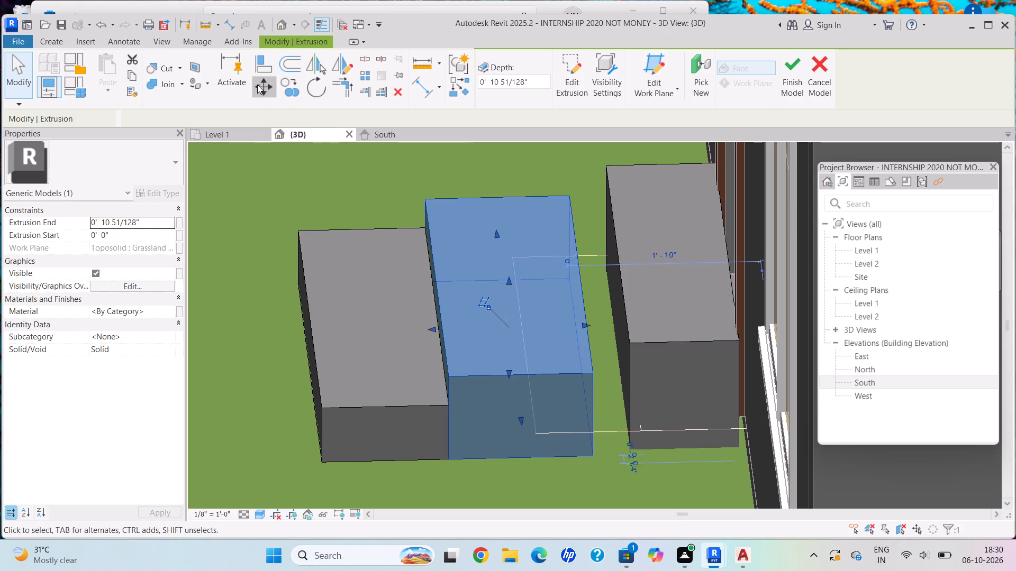
pyautogui.click(592, 449)
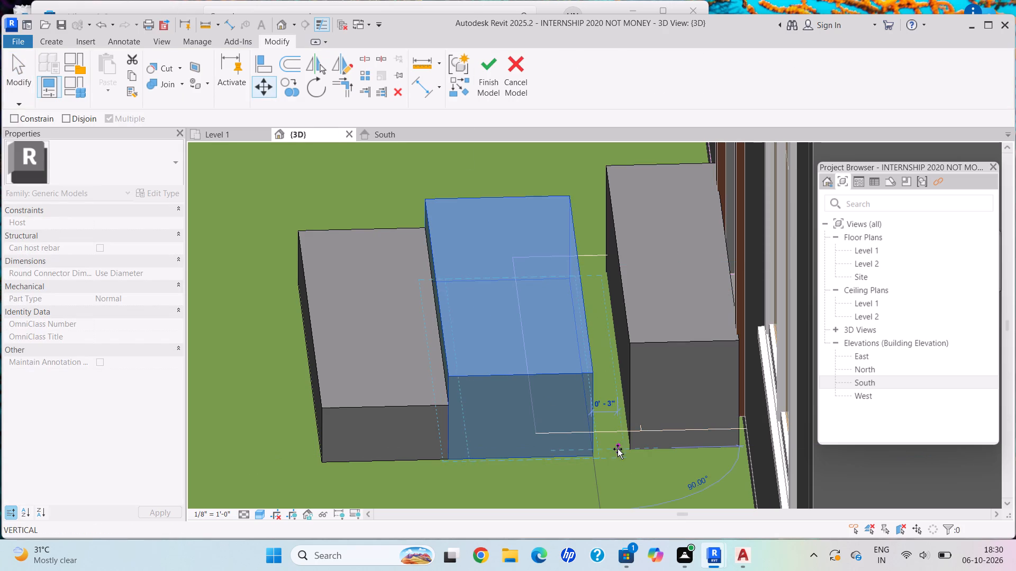
pyautogui.click(628, 449)
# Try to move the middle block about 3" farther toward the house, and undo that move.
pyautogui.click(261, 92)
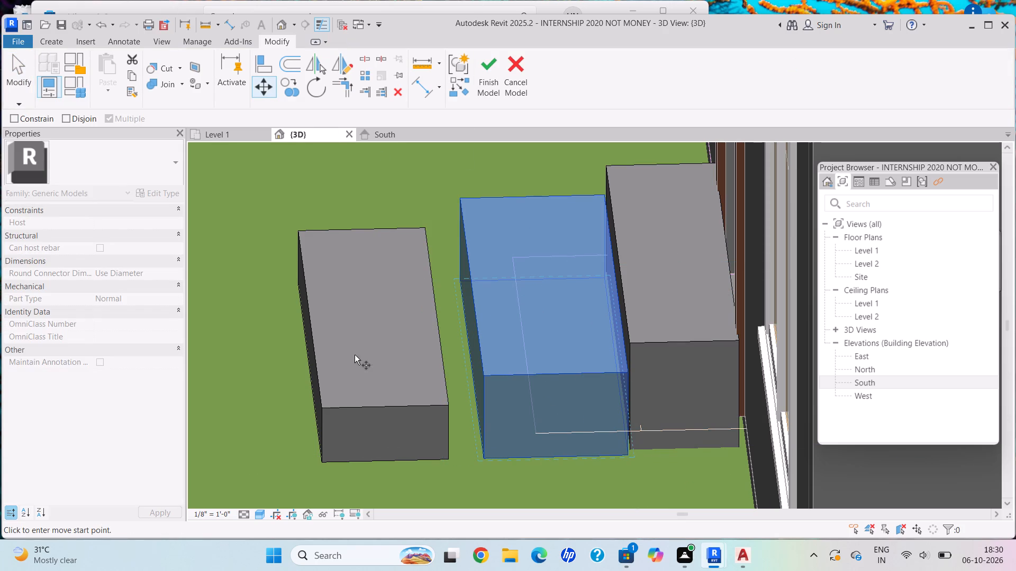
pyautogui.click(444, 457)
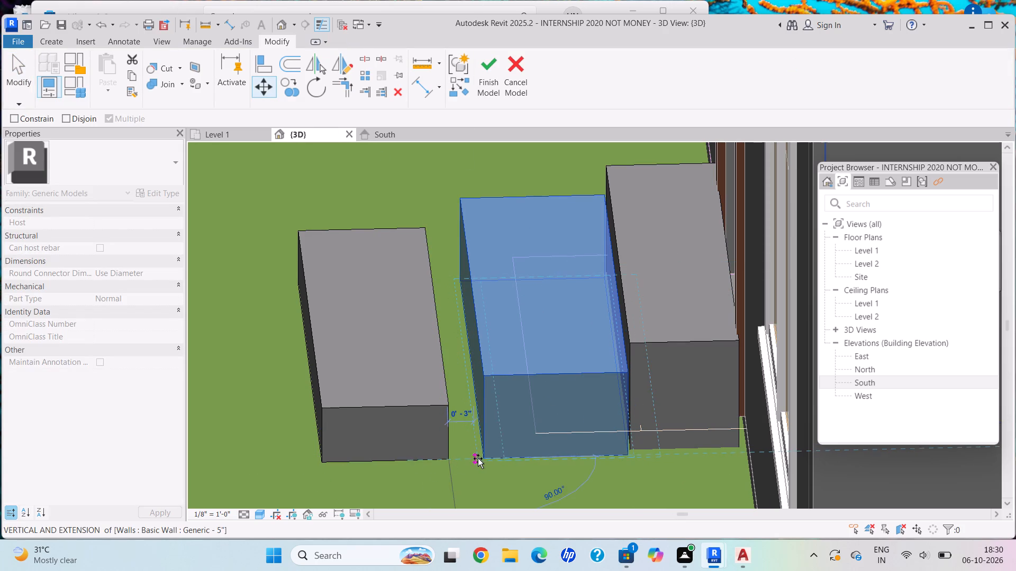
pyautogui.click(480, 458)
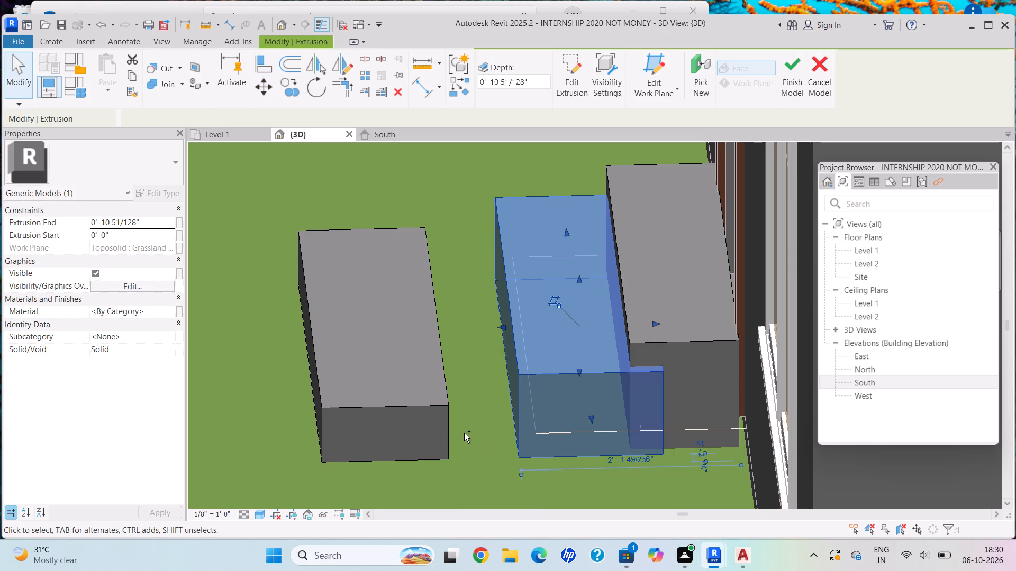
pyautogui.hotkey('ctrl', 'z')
# Move the outermost block toward the house so its back corner meets the front corner of the middle block.
pyautogui.click(430, 408)
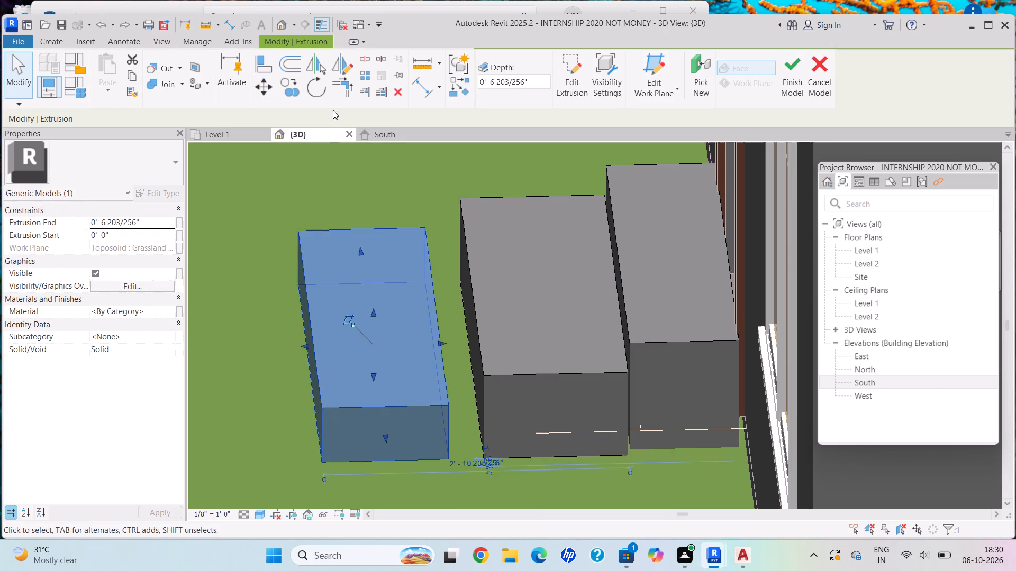
pyautogui.click(270, 88)
pyautogui.click(449, 454)
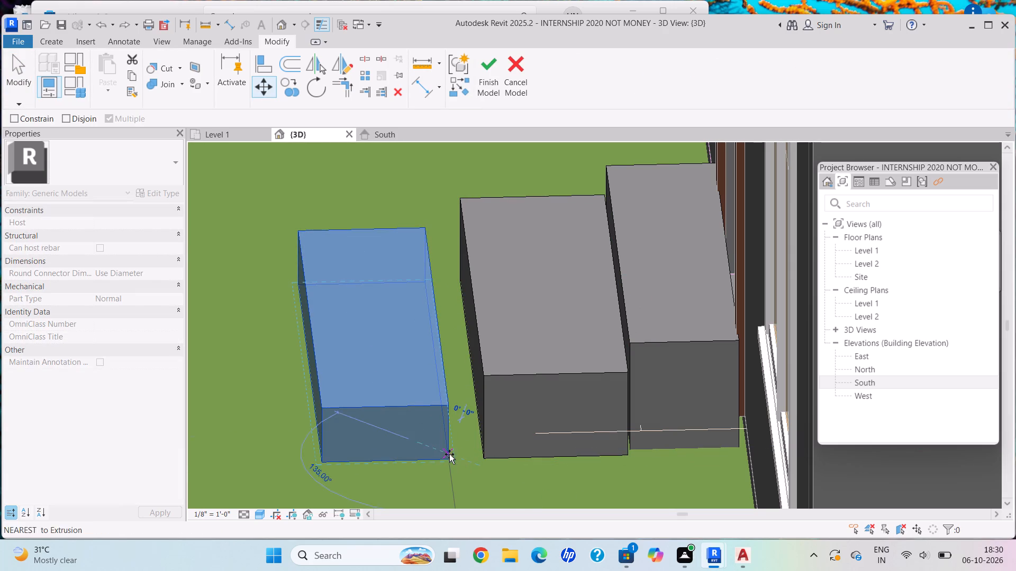
pyautogui.click(485, 458)
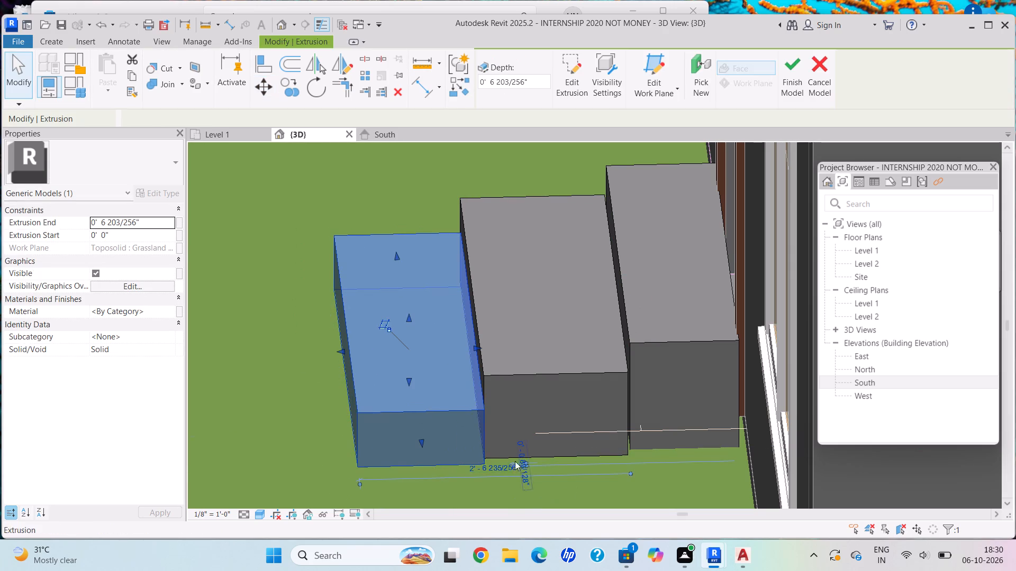
pyautogui.press('Escape')
# Examine the three stepped blocks from several angles to check the joints between them.
pyautogui.scroll(1, 480, 388)
pyautogui.scroll(-4, 480, 388)
pyautogui.keyDown('shift'); pyautogui.moveTo(461, 357); pyautogui.dragTo(645, 351, button='middle'); pyautogui.keyUp('shift')
pyautogui.scroll(-1, 448, 318)
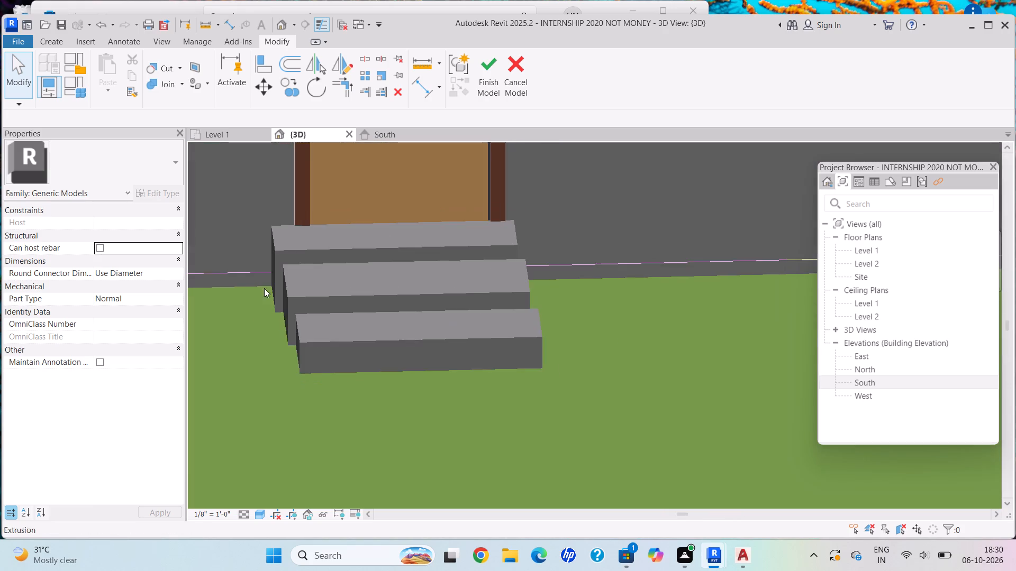
pyautogui.keyDown('shift'); pyautogui.moveTo(262, 289); pyautogui.dragTo(325, 423, button='middle'); pyautogui.keyUp('shift')
pyautogui.scroll(-1, 341, 340)
pyautogui.scroll(4, 333, 346)
pyautogui.keyDown('shift'); pyautogui.moveTo(274, 367); pyautogui.dragTo(390, 365, button='middle'); pyautogui.keyUp('shift')
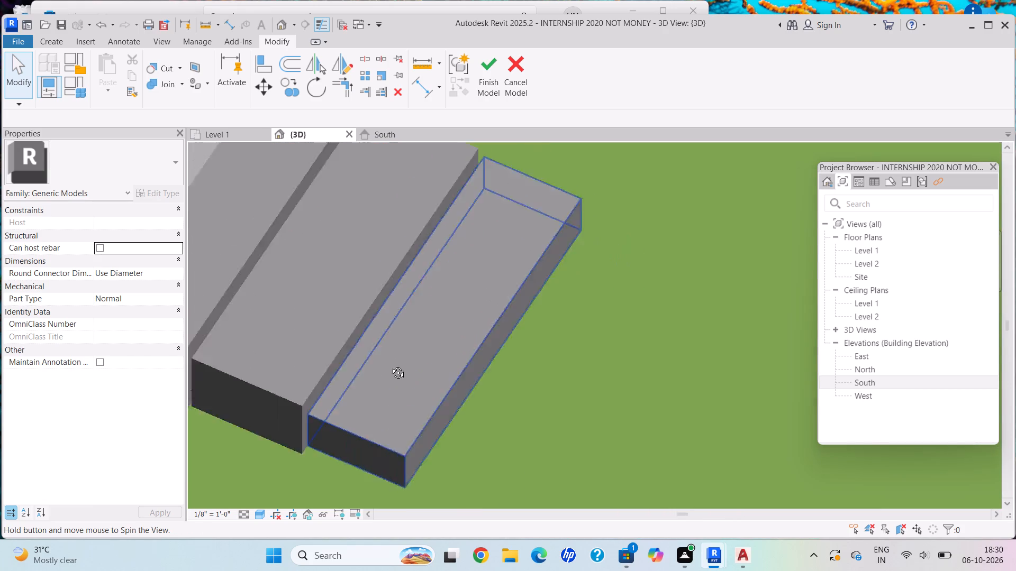
pyautogui.keyDown('shift'); pyautogui.moveTo(390, 365); pyautogui.dragTo(407, 365, button='middle'); pyautogui.keyUp('shift')
pyautogui.moveTo(418, 383); pyautogui.dragTo(324, 176, button='middle')
pyautogui.keyDown('shift'); pyautogui.moveTo(287, 256); pyautogui.dragTo(252, 233, button='middle'); pyautogui.keyUp('shift')
pyautogui.moveTo(334, 212); pyautogui.dragTo(496, 328, button='middle')
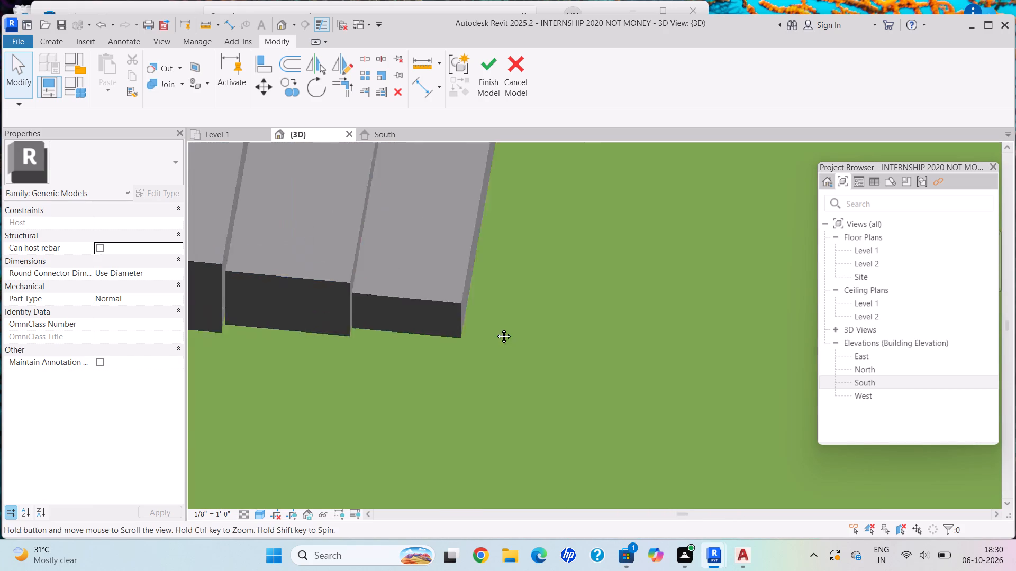
pyautogui.moveTo(496, 328); pyautogui.dragTo(500, 343, button='middle')
pyautogui.scroll(4, 448, 398)
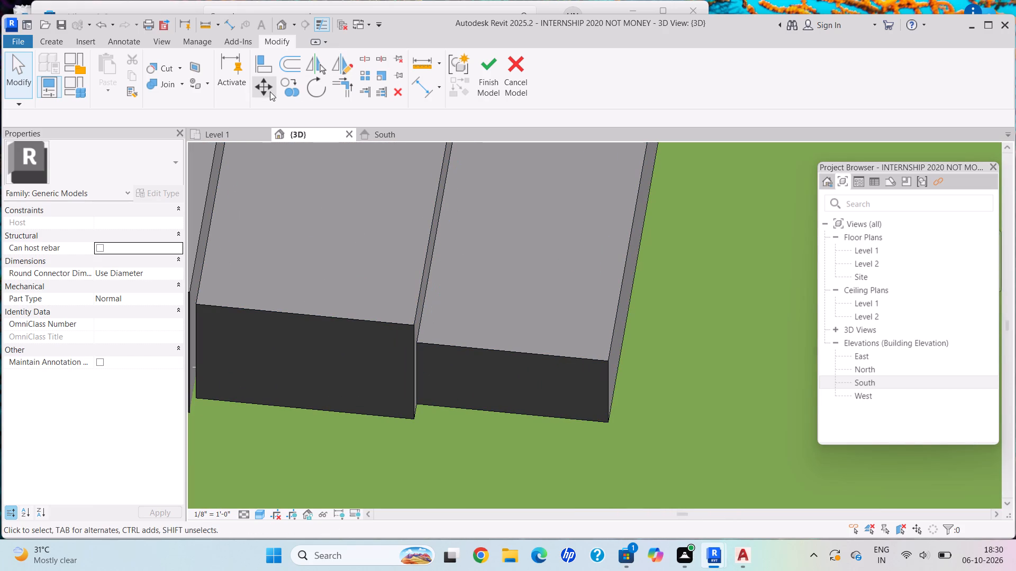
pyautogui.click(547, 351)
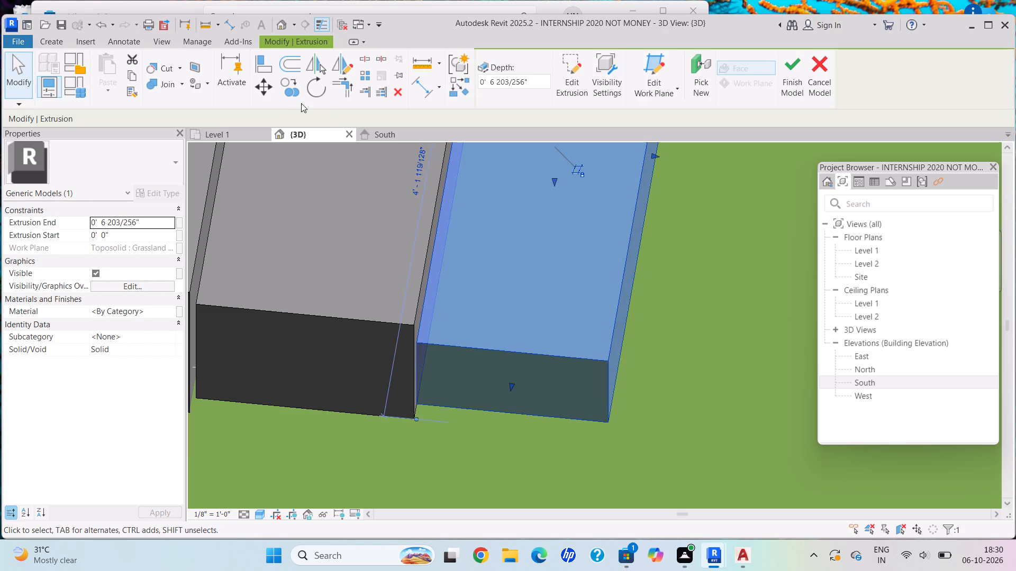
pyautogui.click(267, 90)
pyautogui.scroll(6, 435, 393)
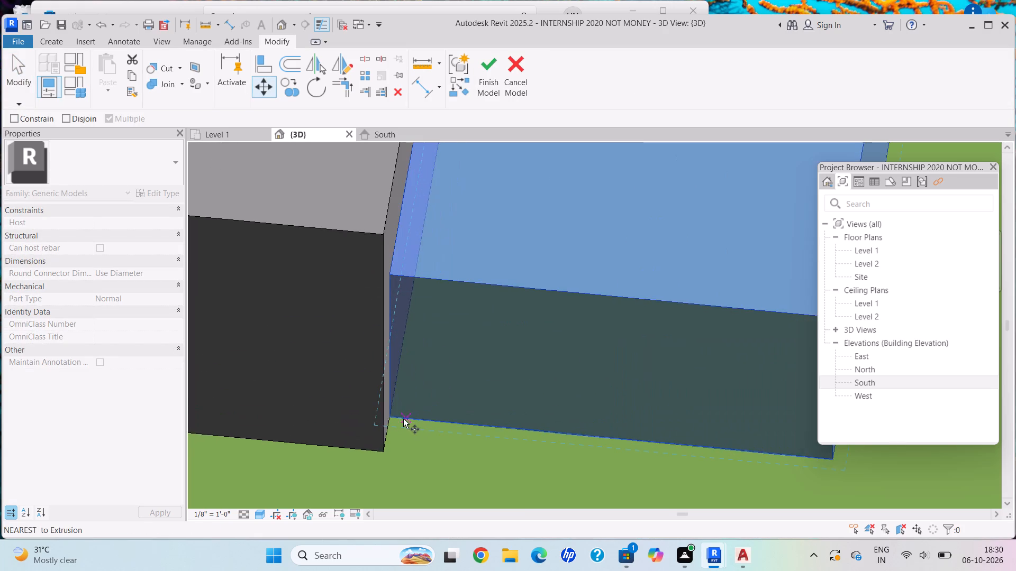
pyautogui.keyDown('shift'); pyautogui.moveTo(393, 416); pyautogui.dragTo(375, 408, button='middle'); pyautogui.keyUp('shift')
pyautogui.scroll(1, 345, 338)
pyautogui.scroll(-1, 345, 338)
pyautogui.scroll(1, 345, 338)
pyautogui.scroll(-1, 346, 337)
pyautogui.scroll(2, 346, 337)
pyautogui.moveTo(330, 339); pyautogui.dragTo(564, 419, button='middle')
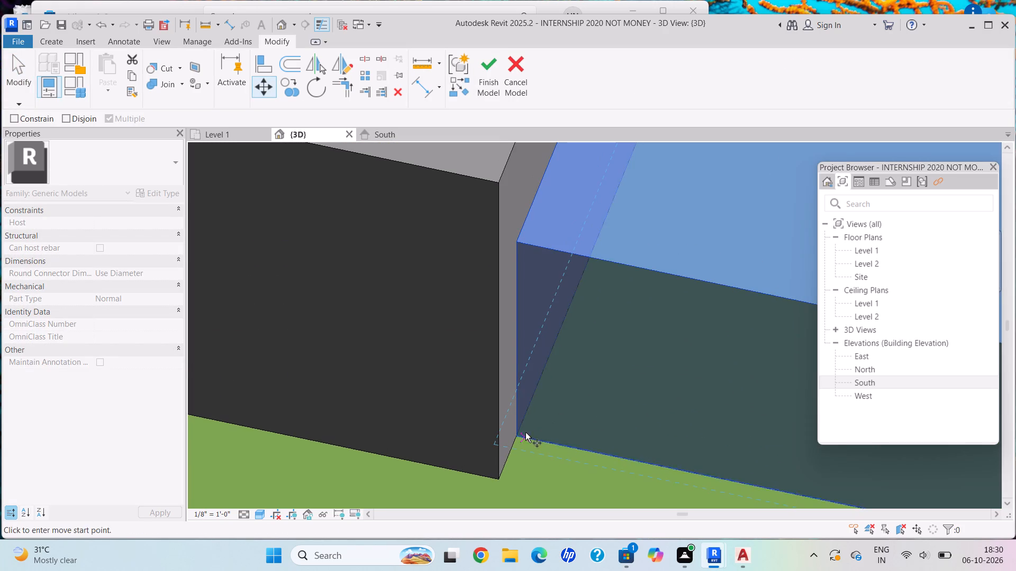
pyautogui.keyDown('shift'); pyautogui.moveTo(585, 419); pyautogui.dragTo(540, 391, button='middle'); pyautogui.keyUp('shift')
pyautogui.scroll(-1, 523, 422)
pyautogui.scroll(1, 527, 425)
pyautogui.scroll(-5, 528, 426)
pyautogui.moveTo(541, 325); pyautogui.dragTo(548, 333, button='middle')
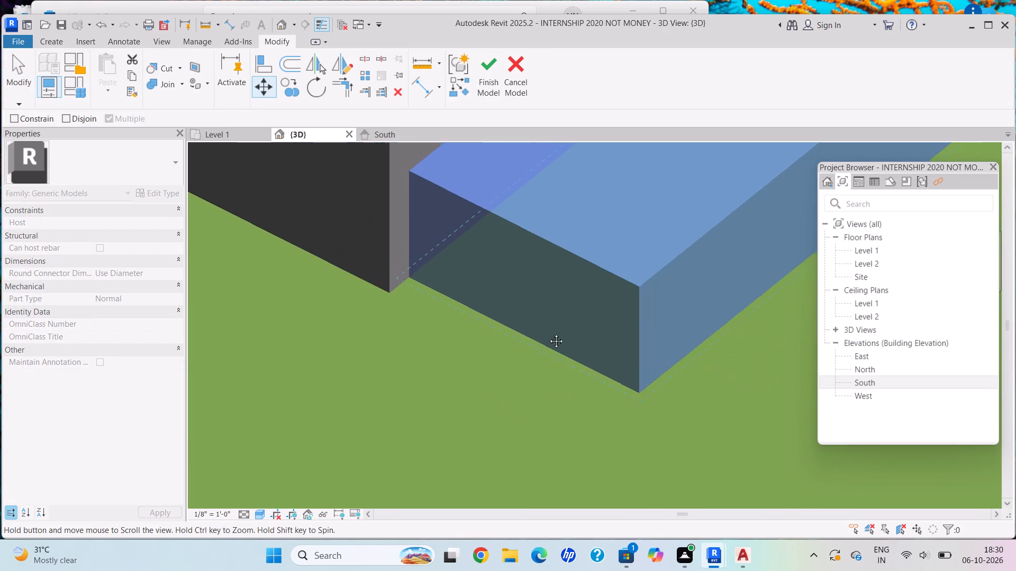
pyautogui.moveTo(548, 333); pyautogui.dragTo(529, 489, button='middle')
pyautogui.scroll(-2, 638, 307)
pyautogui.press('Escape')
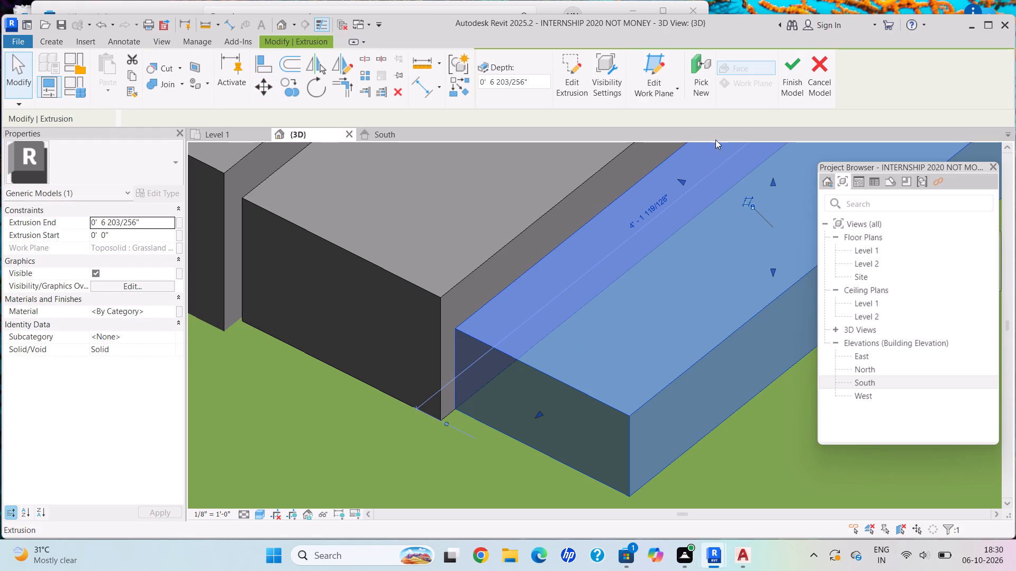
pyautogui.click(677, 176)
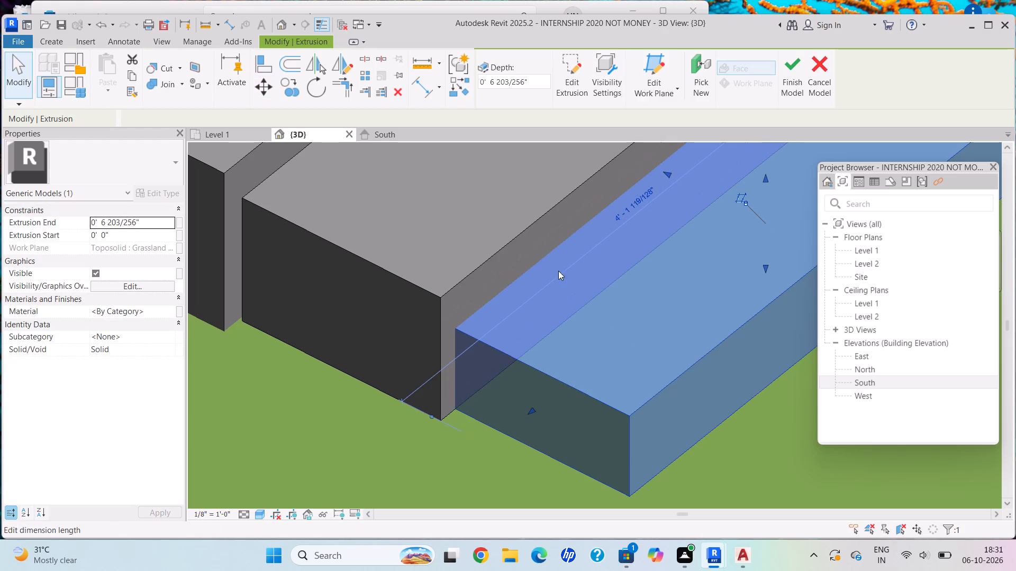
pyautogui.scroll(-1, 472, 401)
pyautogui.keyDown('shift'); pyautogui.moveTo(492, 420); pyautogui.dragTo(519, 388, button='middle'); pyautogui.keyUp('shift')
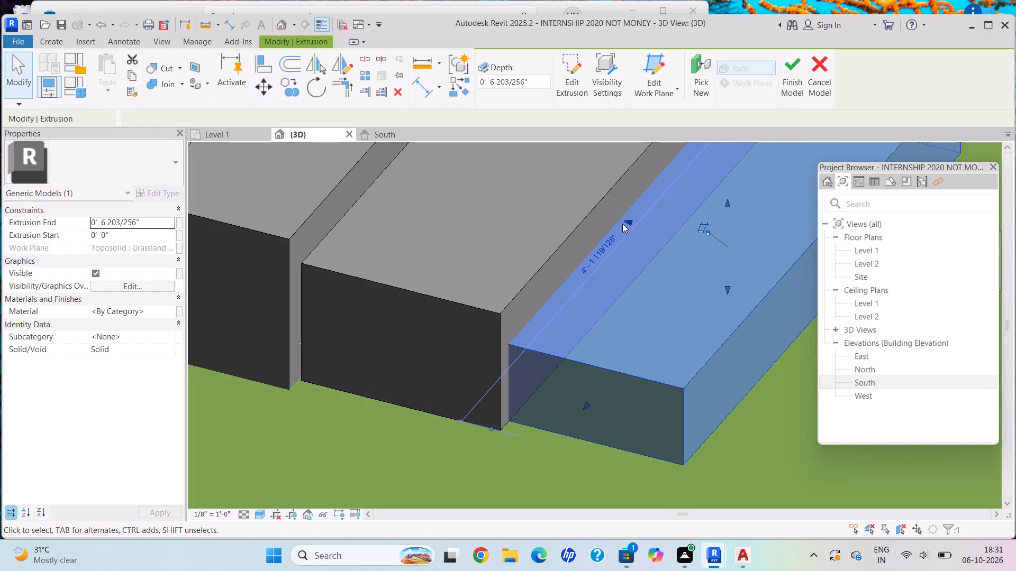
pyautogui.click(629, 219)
# Shorten the outermost block by pulling its overhanging end face in to line up with the middle block's end.
pyautogui.keyDown('shift'); pyautogui.moveTo(561, 396); pyautogui.dragTo(577, 352, button='middle'); pyautogui.keyUp('shift')
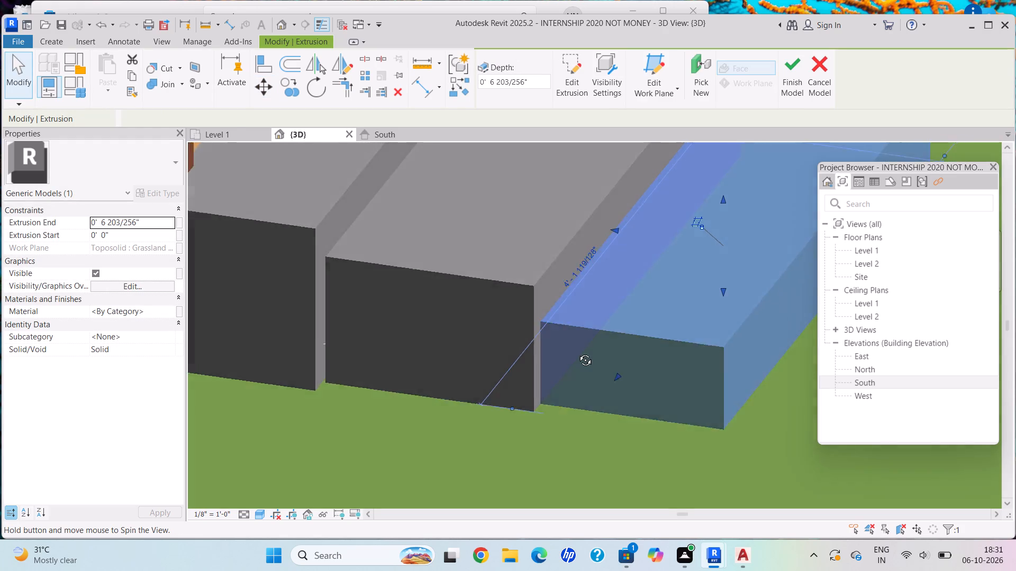
pyautogui.keyDown('shift'); pyautogui.moveTo(577, 352); pyautogui.dragTo(586, 455, button='middle'); pyautogui.keyUp('shift')
pyautogui.scroll(-3, 626, 442)
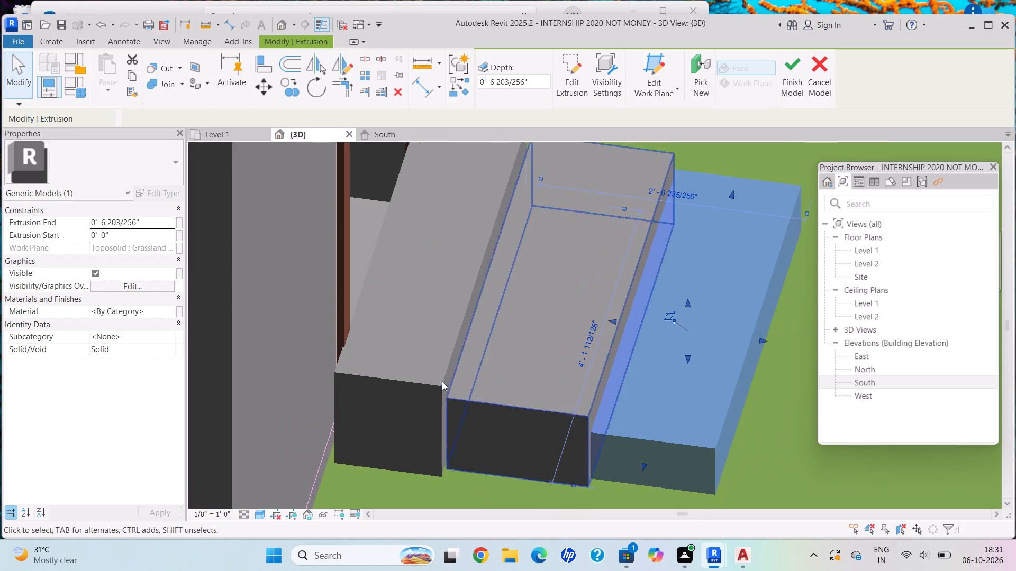
pyautogui.keyDown('shift'); pyautogui.moveTo(612, 407); pyautogui.dragTo(407, 268, button='middle'); pyautogui.keyUp('shift')
pyautogui.scroll(-3, 596, 266)
pyautogui.moveTo(592, 277); pyautogui.dragTo(475, 374, button='middle')
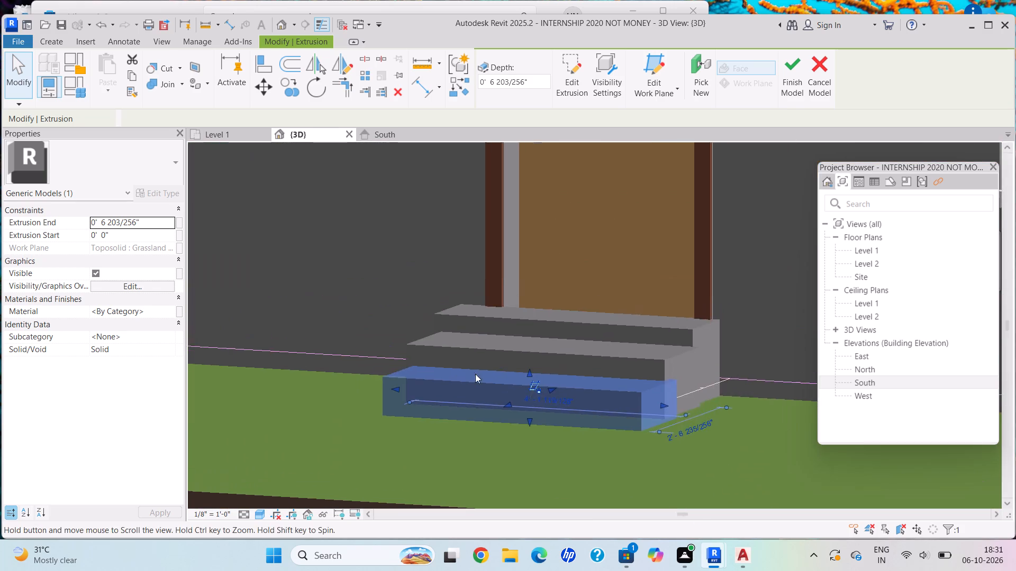
pyautogui.moveTo(475, 374); pyautogui.dragTo(470, 371, button='middle')
pyautogui.keyDown('shift'); pyautogui.moveTo(564, 375); pyautogui.dragTo(565, 388, button='middle'); pyautogui.keyUp('shift')
pyautogui.scroll(3, 713, 435)
pyautogui.keyDown('shift'); pyautogui.moveTo(517, 348); pyautogui.dragTo(596, 448, button='middle'); pyautogui.keyUp('shift')
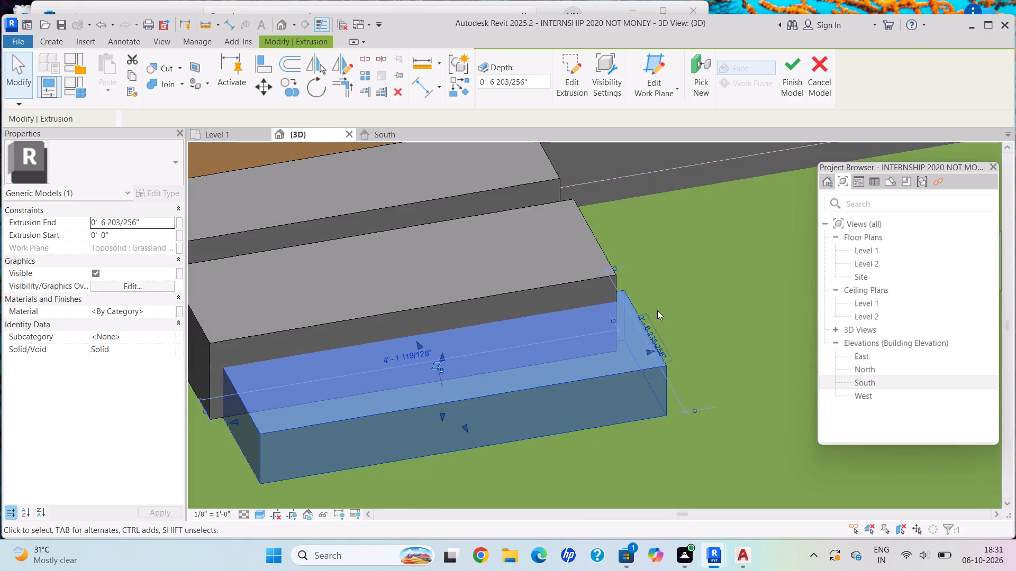
pyautogui.moveTo(649, 347); pyautogui.dragTo(625, 356)
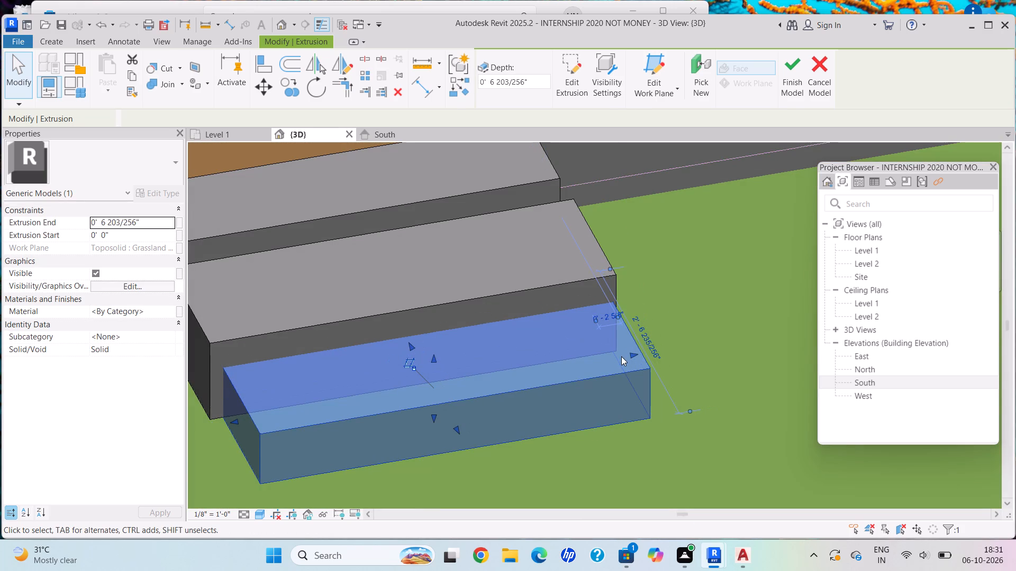
# Adjust the outermost block's top face to an extrusion end of about 5 3/16" to lower the bottom step.
pyautogui.keyDown('shift'); pyautogui.moveTo(618, 355); pyautogui.dragTo(603, 352, button='middle'); pyautogui.keyUp('shift')
pyautogui.scroll(-1, 415, 360)
pyautogui.scroll(1, 415, 360)
pyautogui.moveTo(421, 344); pyautogui.dragTo(416, 330)
pyautogui.moveTo(430, 344); pyautogui.dragTo(428, 333)
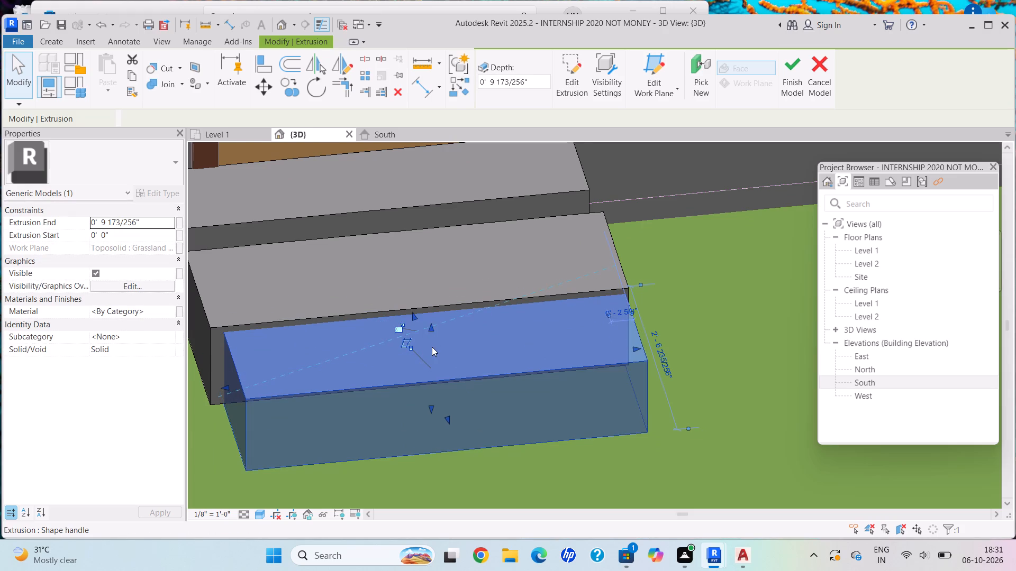
pyautogui.scroll(-1, 432, 347)
pyautogui.keyDown('shift'); pyautogui.moveTo(432, 348); pyautogui.dragTo(487, 427, button='middle'); pyautogui.keyUp('shift')
pyautogui.moveTo(431, 337); pyautogui.dragTo(446, 378)
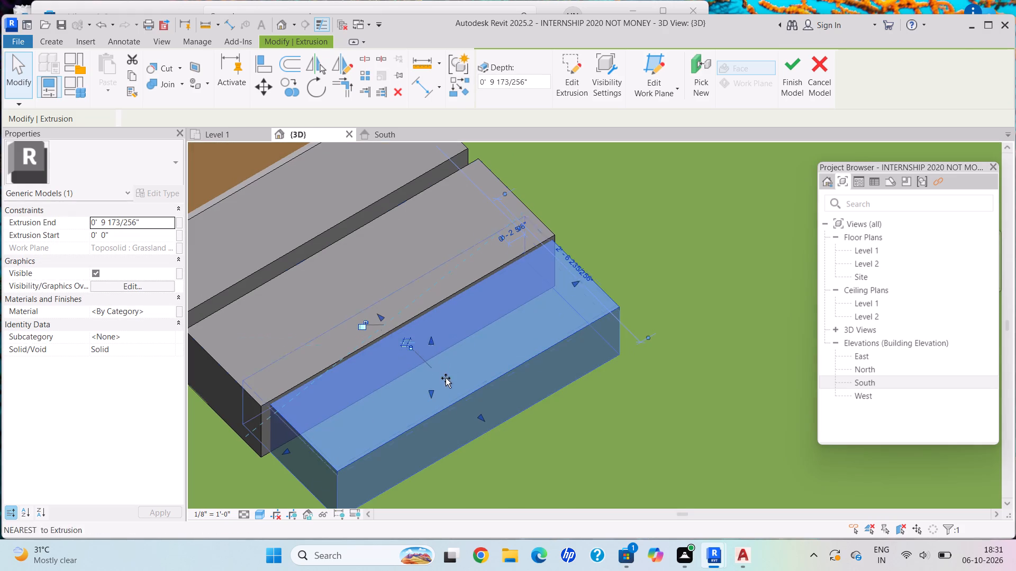
pyautogui.moveTo(446, 378); pyautogui.dragTo(446, 379)
pyautogui.scroll(-1, 466, 407)
pyautogui.scroll(1, 462, 405)
pyautogui.keyDown('shift'); pyautogui.moveTo(446, 390); pyautogui.dragTo(380, 265, button='middle'); pyautogui.keyUp('shift')
pyautogui.scroll(1, 440, 349)
pyautogui.scroll(-1, 440, 349)
pyautogui.scroll(1, 440, 349)
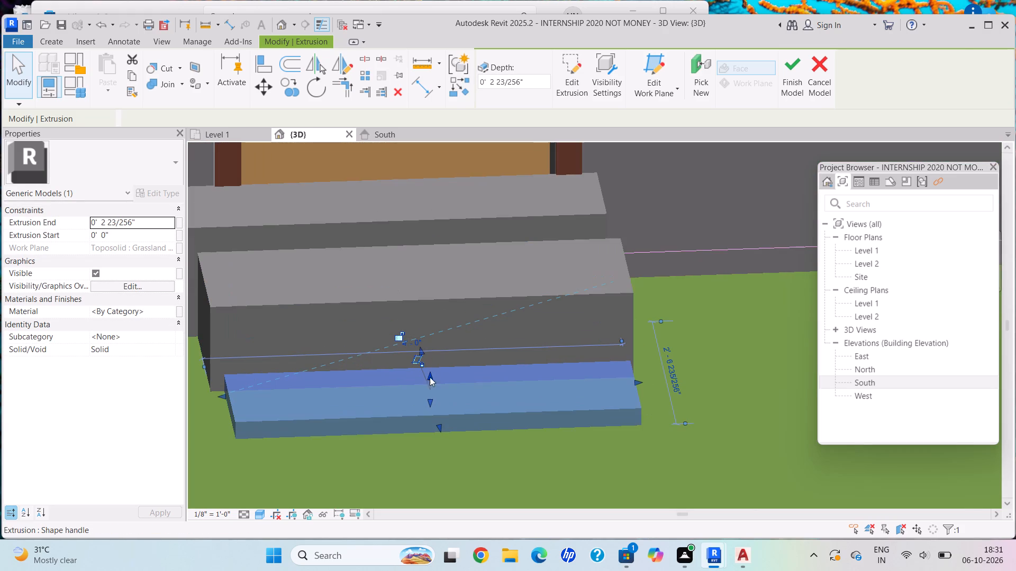
pyautogui.moveTo(429, 378); pyautogui.dragTo(431, 363)
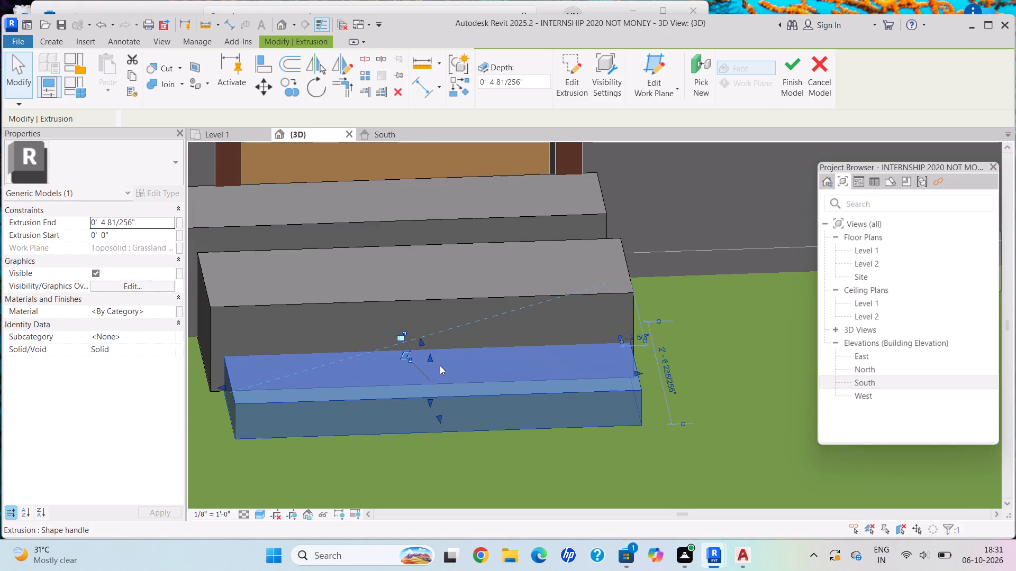
pyautogui.moveTo(429, 356); pyautogui.dragTo(429, 349)
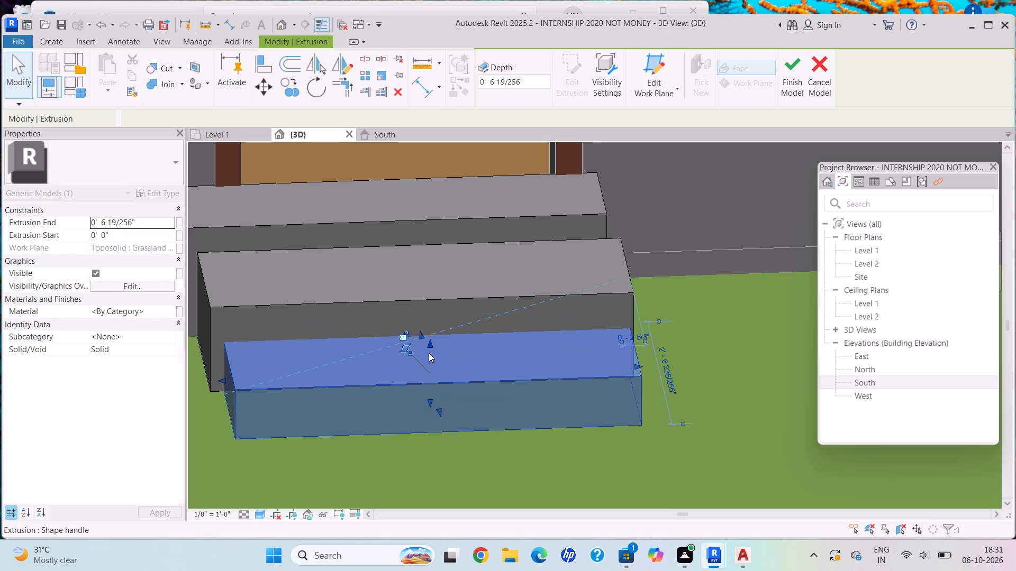
pyautogui.moveTo(430, 342); pyautogui.dragTo(431, 356)
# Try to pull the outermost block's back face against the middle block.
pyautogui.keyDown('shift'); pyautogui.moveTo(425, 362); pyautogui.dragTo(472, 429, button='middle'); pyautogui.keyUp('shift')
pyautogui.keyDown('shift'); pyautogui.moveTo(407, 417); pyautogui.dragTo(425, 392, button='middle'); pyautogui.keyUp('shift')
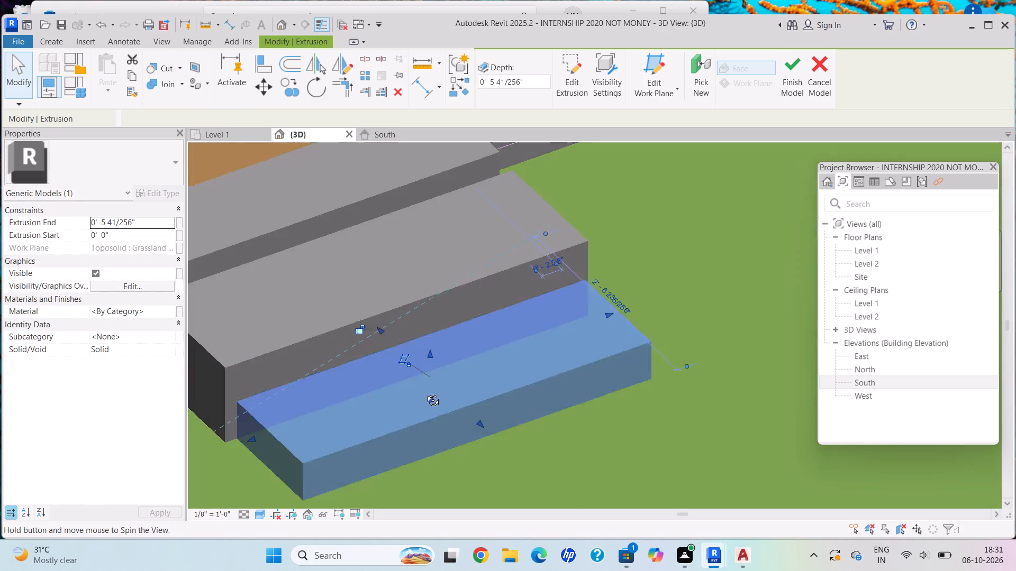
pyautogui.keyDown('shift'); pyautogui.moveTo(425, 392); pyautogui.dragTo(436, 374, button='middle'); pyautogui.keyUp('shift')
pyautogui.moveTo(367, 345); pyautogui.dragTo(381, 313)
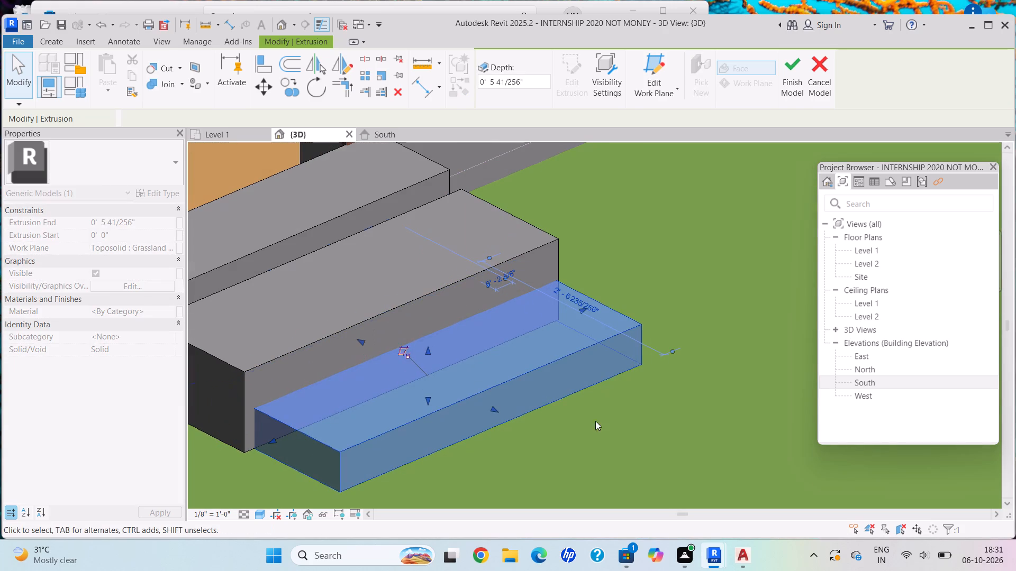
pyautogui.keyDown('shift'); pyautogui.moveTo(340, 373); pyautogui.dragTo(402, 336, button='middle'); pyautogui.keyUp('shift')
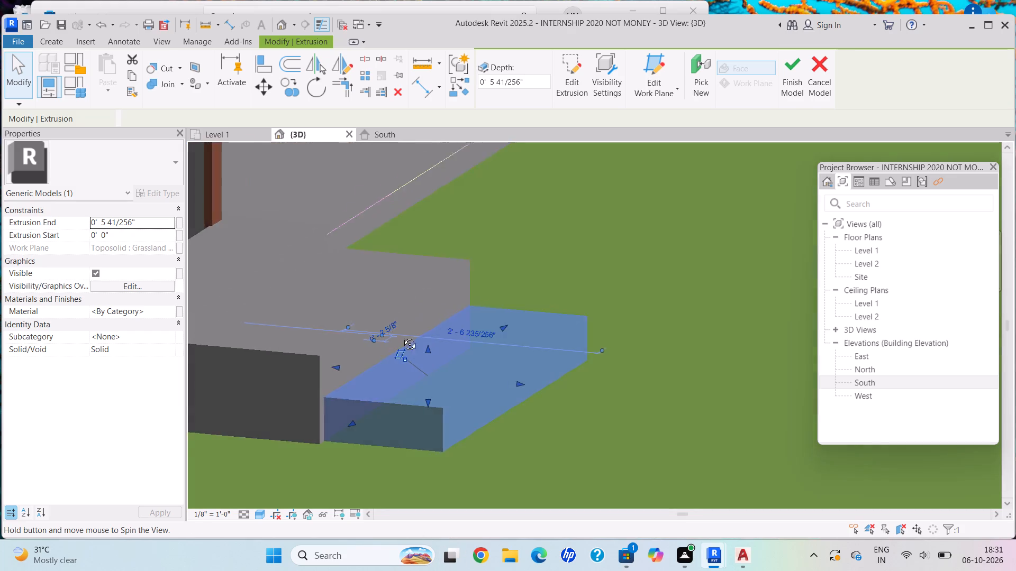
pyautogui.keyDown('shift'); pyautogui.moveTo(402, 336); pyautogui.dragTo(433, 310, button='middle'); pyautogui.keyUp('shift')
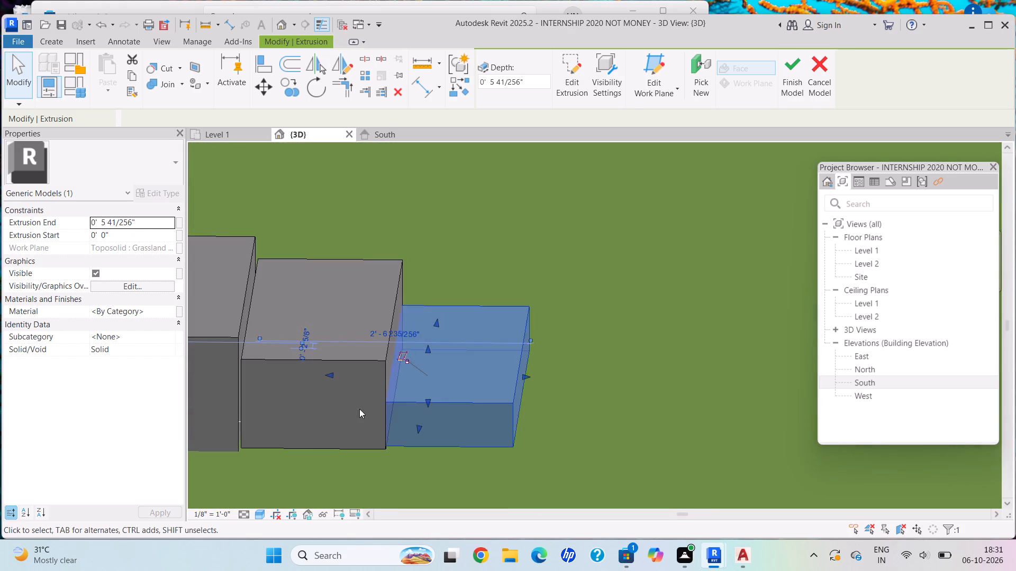
# Move the middle block toward the house to close the narrow gap between it and the tallest block.
pyautogui.scroll(2, 295, 429)
pyautogui.scroll(-1, 280, 439)
pyautogui.scroll(3, 229, 444)
pyautogui.keyDown('shift'); pyautogui.moveTo(229, 436); pyautogui.dragTo(237, 436, button='middle'); pyautogui.keyUp('shift')
pyautogui.scroll(5, 248, 458)
pyautogui.scroll(-1, 250, 440)
pyautogui.scroll(4, 250, 440)
pyautogui.keyDown('shift'); pyautogui.scroll(1, 248, 422); pyautogui.keyUp('shift')
pyautogui.keyDown('shift'); pyautogui.moveTo(247, 421); pyautogui.dragTo(243, 416, button='middle'); pyautogui.keyUp('shift')
pyautogui.scroll(1, 239, 410)
pyautogui.scroll(-1, 239, 410)
pyautogui.scroll(1, 239, 410)
pyautogui.scroll(-1, 239, 410)
pyautogui.scroll(1, 239, 410)
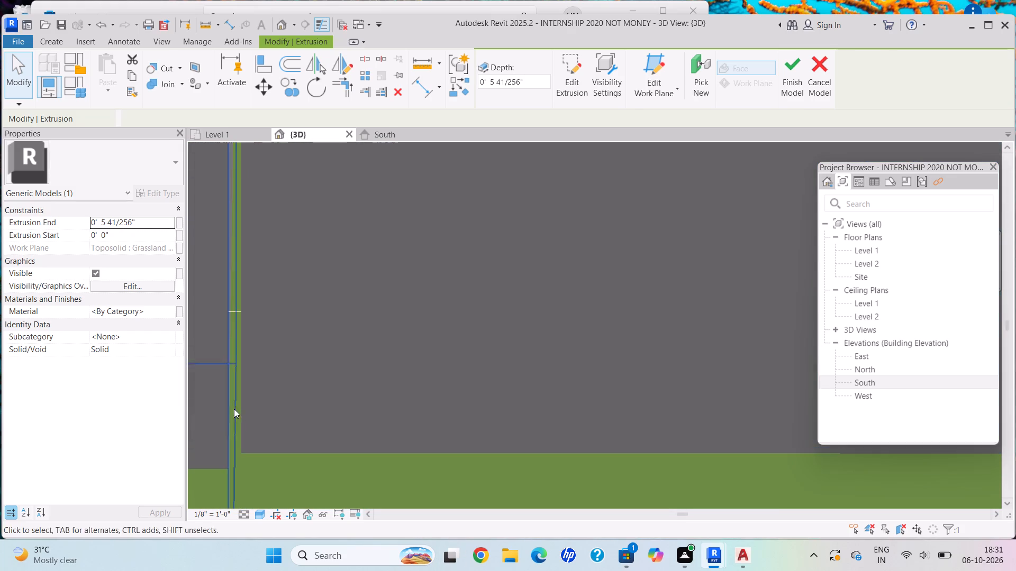
pyautogui.click(243, 445)
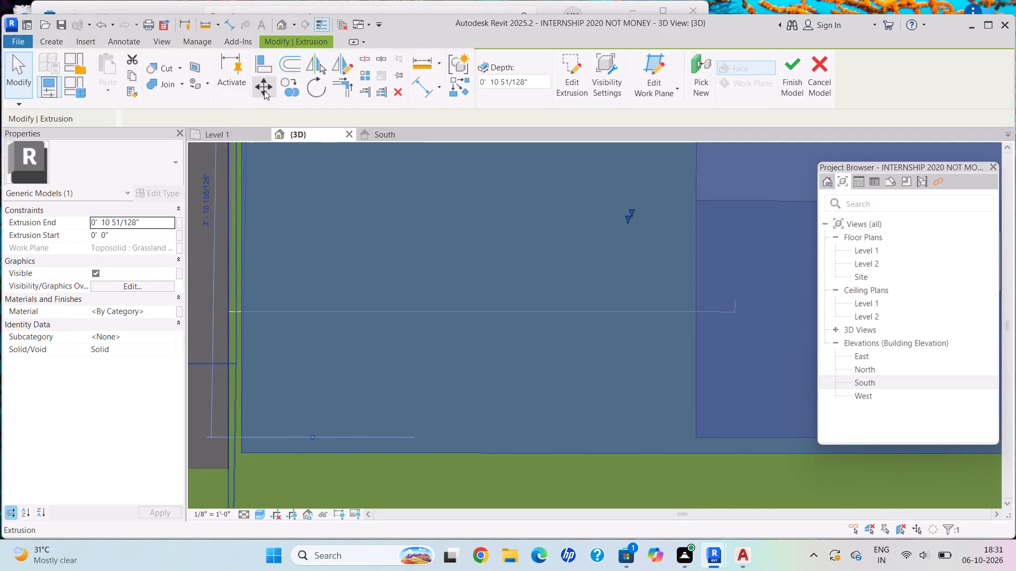
pyautogui.click(264, 90)
pyautogui.click(244, 450)
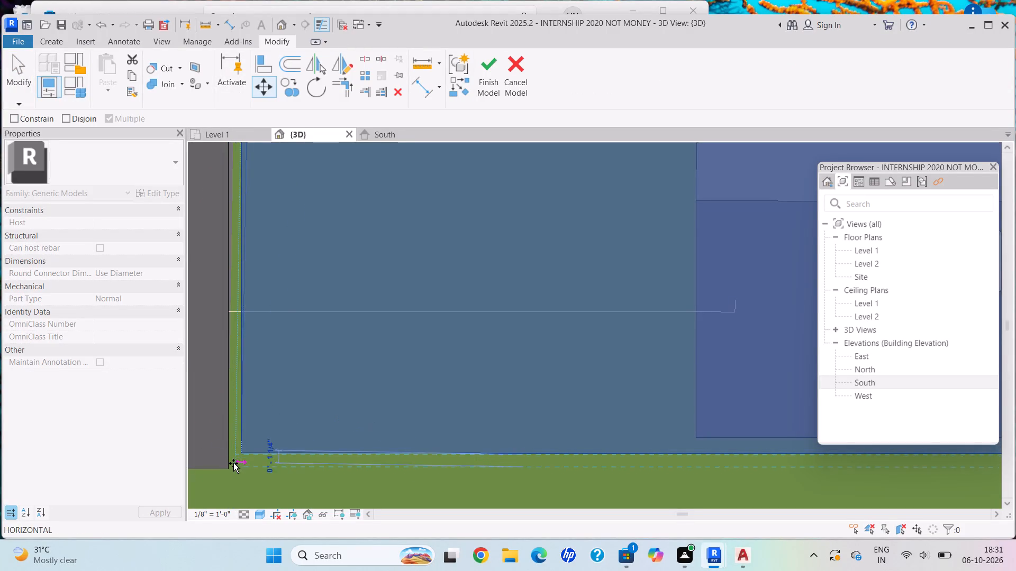
pyautogui.click(232, 448)
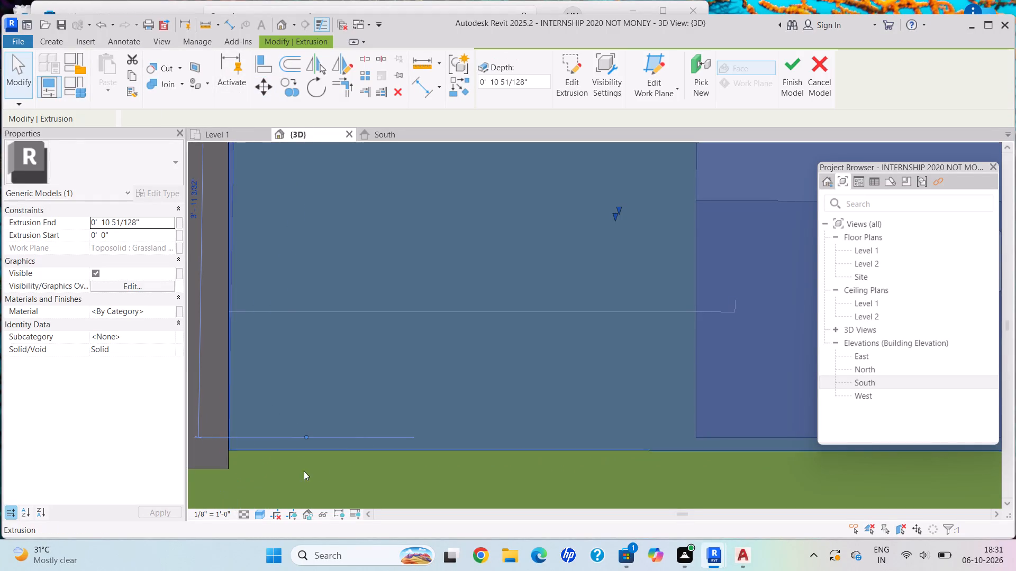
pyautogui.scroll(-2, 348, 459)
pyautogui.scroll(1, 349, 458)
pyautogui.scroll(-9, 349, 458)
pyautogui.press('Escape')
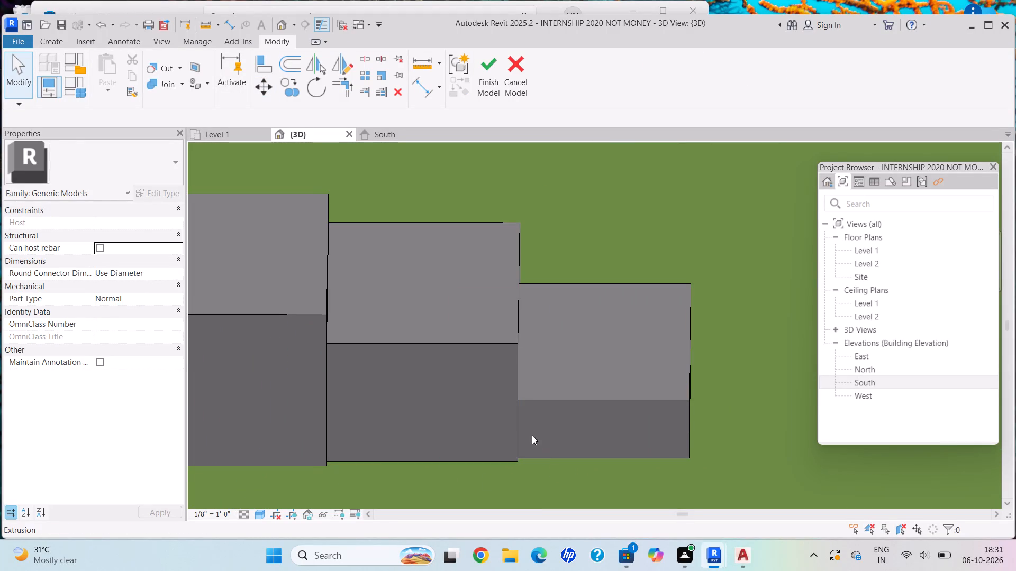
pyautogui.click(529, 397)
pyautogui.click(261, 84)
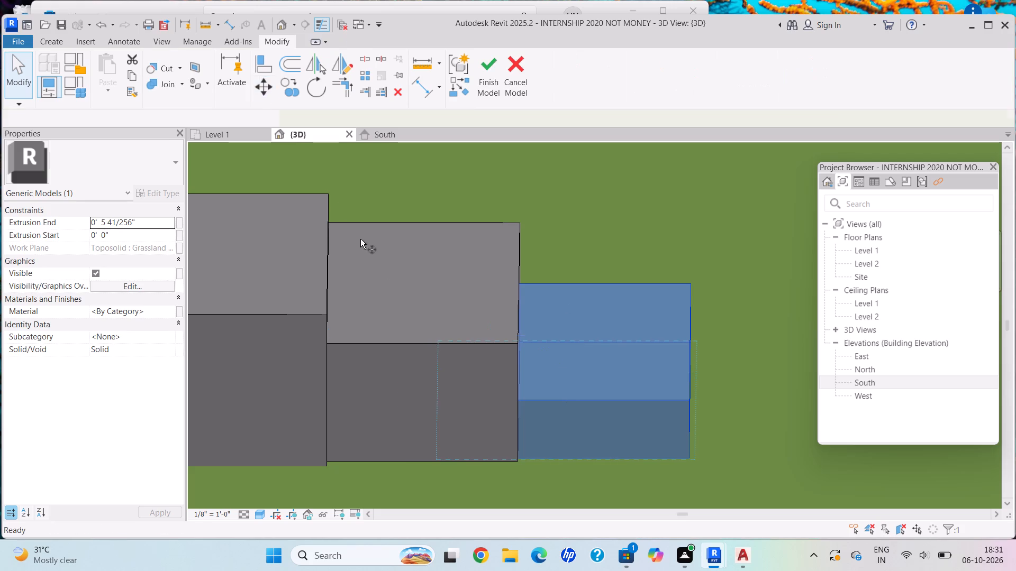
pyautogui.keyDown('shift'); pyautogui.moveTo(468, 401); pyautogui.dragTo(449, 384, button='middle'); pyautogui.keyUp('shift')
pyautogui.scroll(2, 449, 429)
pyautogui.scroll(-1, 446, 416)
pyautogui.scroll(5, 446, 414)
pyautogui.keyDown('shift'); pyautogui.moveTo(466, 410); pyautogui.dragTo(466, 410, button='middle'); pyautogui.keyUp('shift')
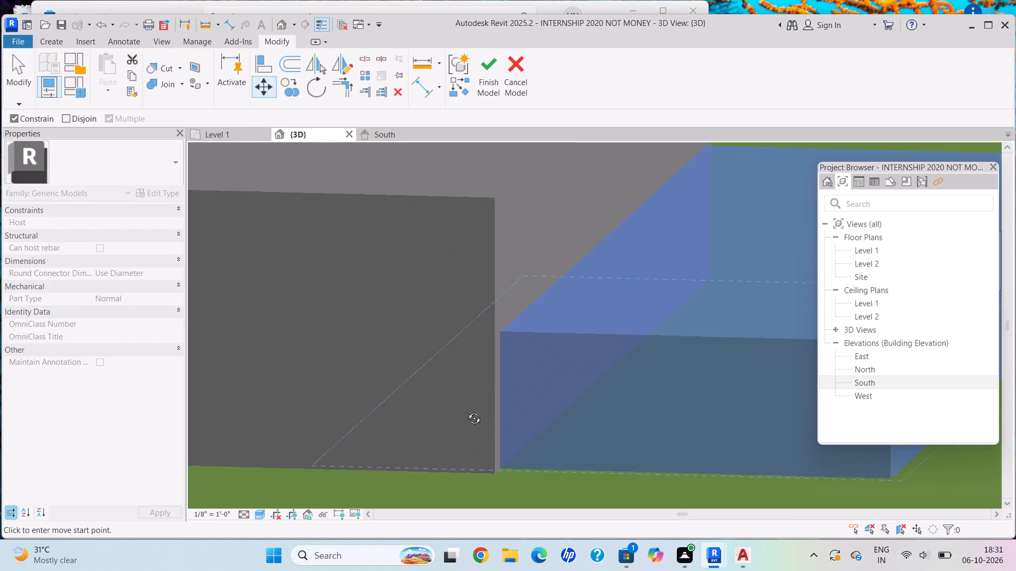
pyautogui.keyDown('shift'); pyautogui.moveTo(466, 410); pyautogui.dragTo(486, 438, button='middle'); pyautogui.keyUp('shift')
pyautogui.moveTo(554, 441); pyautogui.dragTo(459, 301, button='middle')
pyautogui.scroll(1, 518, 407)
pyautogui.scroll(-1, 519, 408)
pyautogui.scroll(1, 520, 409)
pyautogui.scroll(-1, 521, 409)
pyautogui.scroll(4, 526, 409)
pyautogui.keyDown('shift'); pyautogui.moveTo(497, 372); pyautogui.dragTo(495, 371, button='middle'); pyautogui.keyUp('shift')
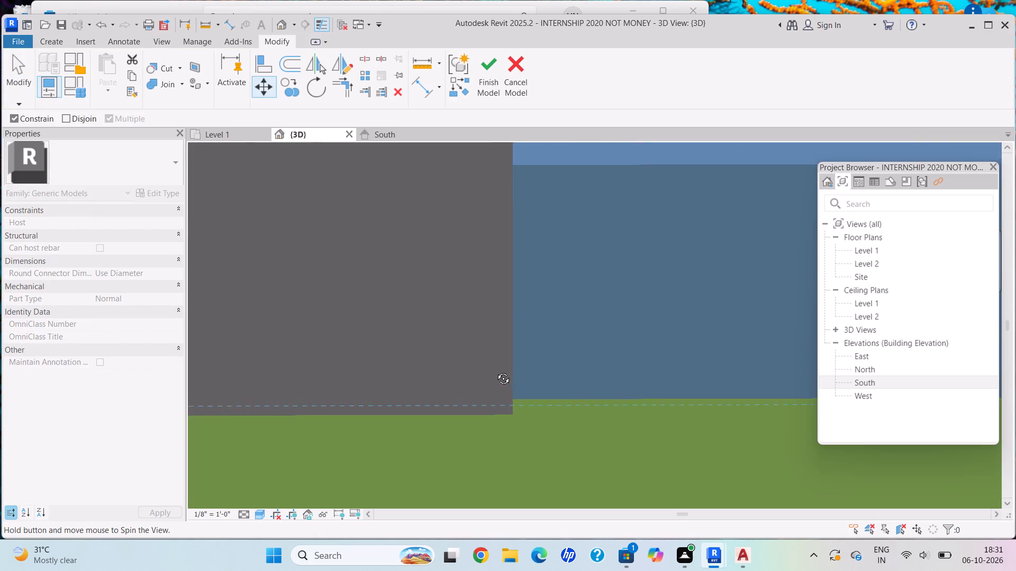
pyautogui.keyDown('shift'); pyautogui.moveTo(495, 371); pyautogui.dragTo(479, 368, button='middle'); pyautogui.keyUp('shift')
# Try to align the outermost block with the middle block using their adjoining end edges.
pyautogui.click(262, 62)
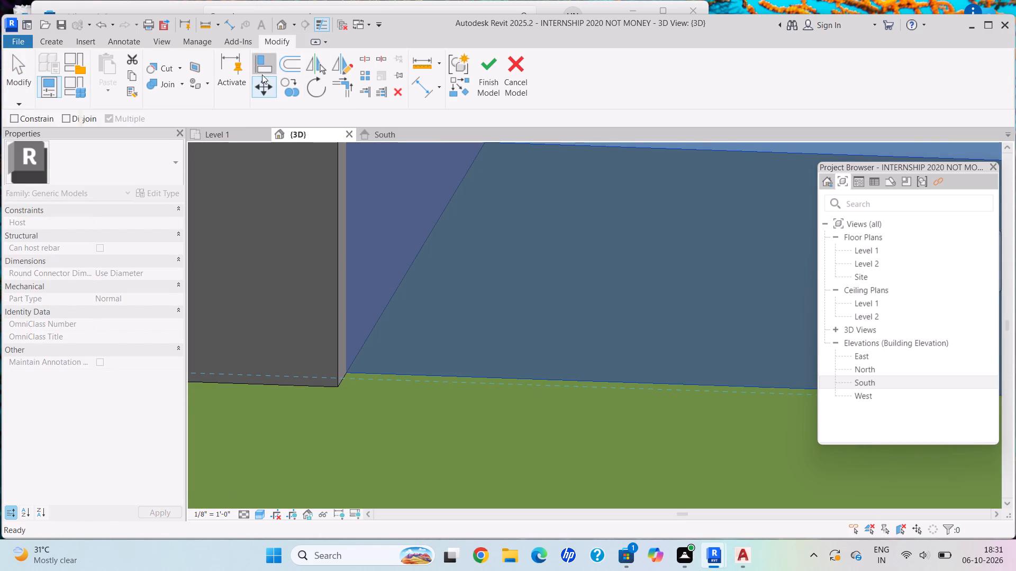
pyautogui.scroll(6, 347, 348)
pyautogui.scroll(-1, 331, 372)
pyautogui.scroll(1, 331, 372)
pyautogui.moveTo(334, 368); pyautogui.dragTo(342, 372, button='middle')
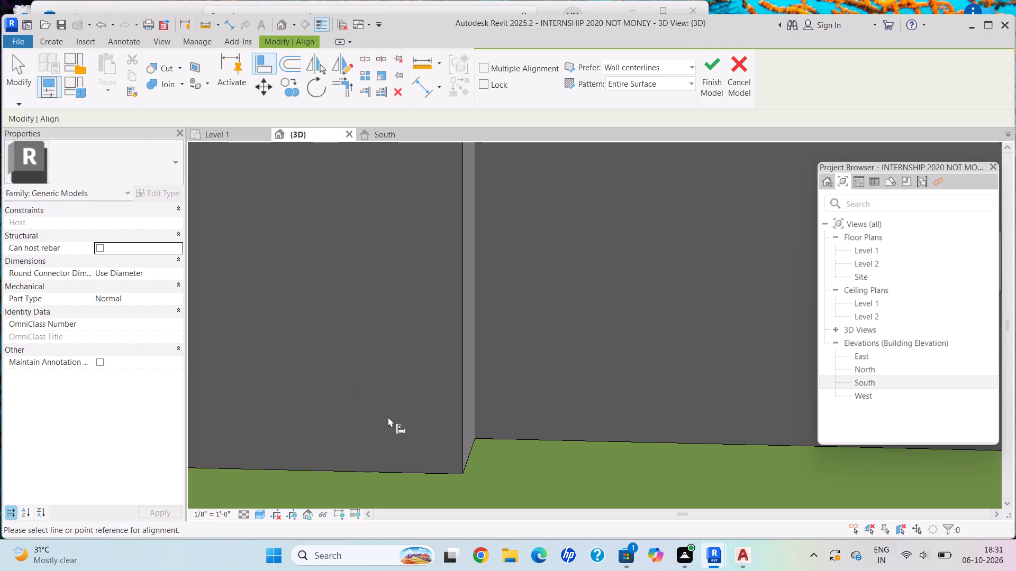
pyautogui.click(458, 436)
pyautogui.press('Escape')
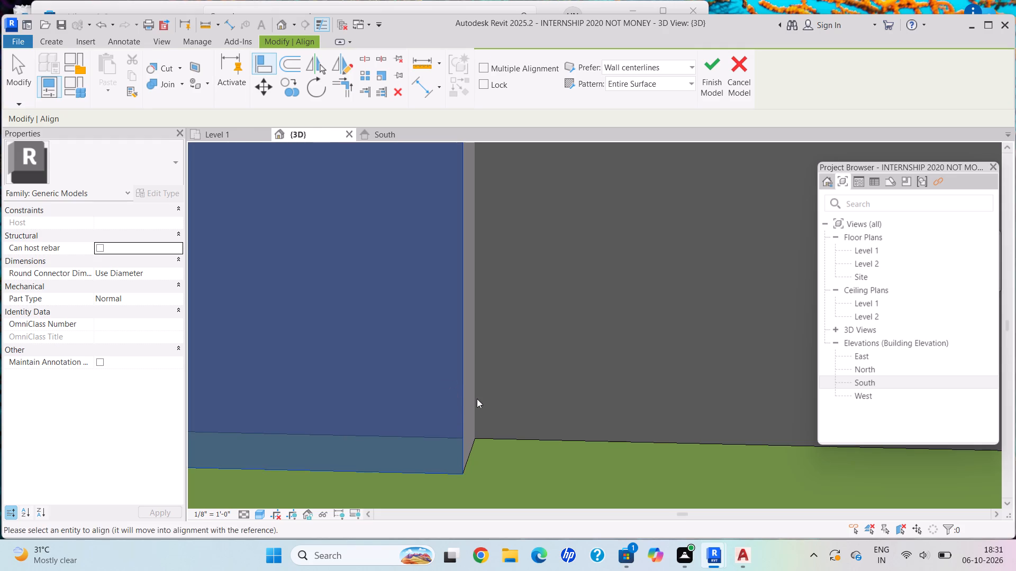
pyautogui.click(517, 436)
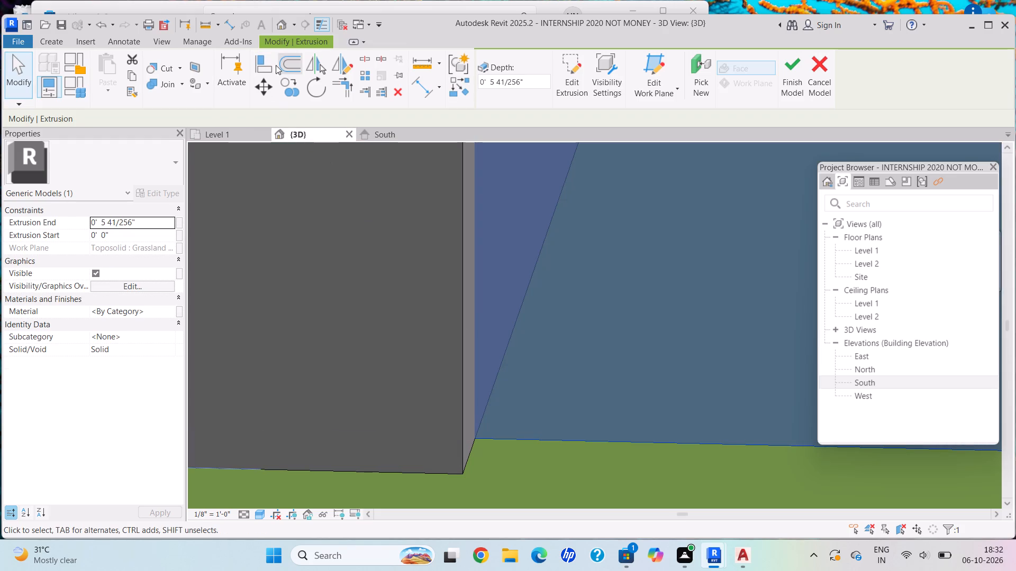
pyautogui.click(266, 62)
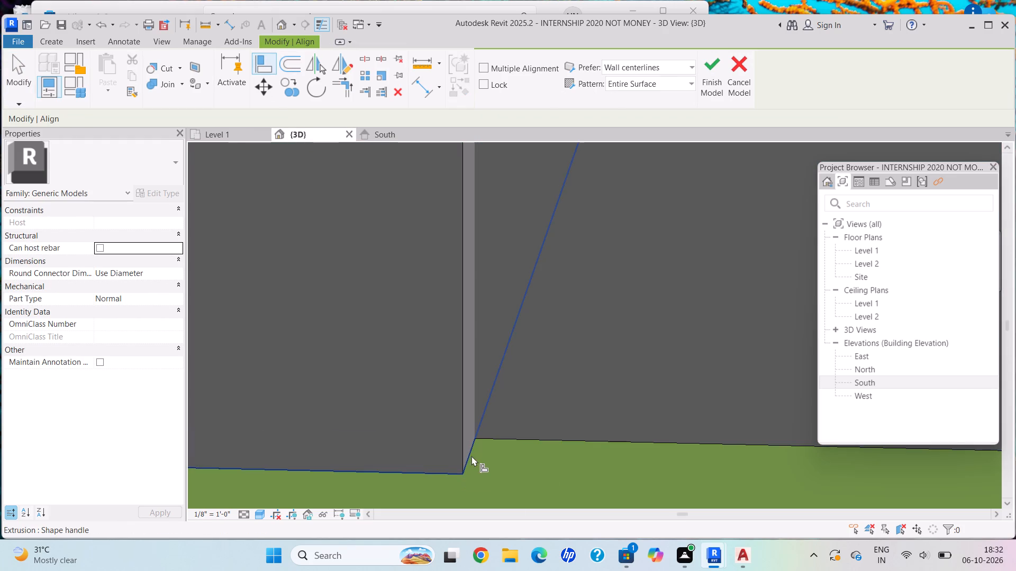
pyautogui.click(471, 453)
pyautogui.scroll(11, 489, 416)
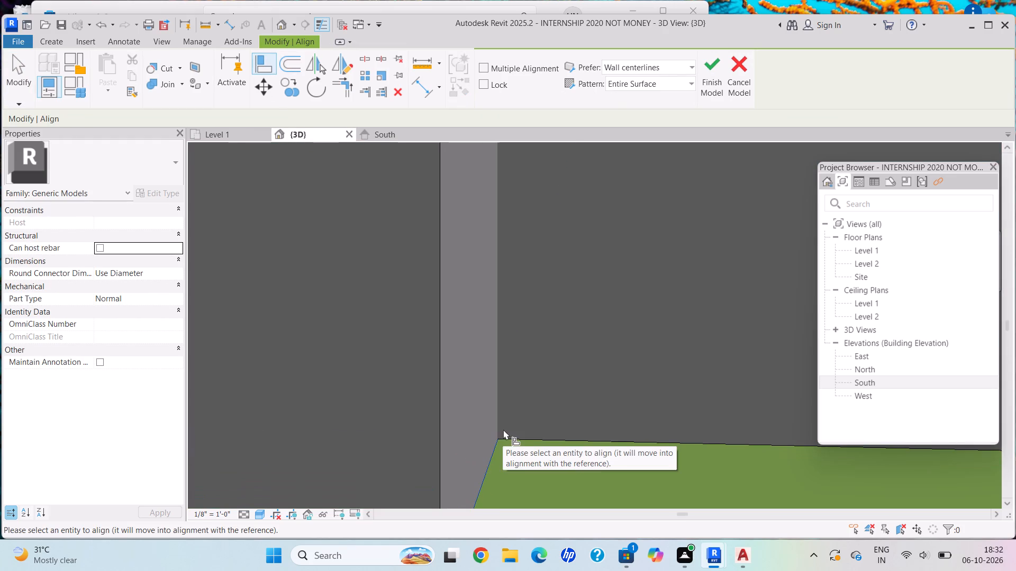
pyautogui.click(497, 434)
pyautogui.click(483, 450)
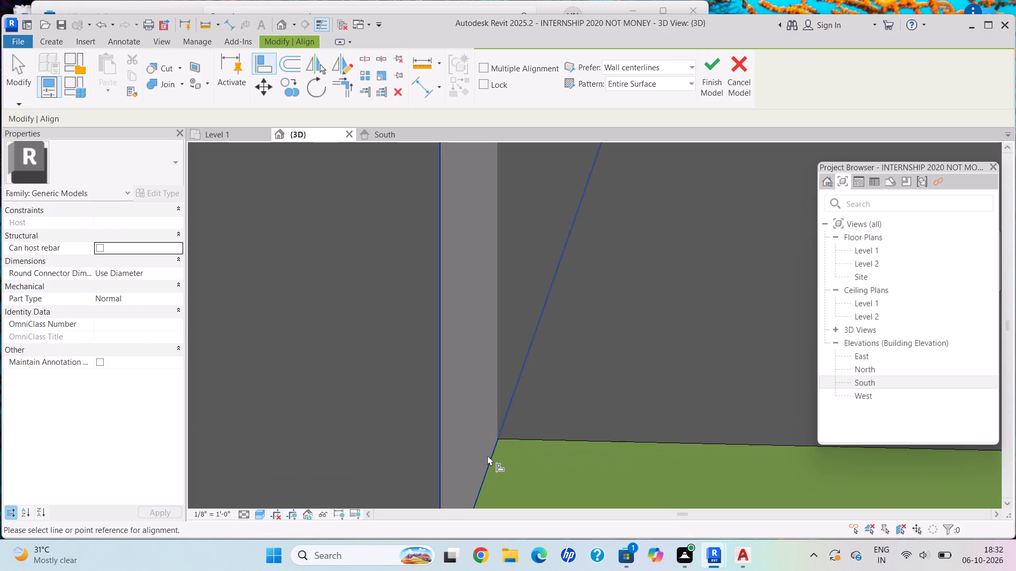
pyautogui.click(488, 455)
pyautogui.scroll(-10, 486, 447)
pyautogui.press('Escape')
# Examine the joints between the three step blocks from several angles and distances.
pyautogui.scroll(1, 440, 383)
pyautogui.scroll(-4, 459, 419)
pyautogui.scroll(1, 466, 430)
pyautogui.scroll(-6, 470, 431)
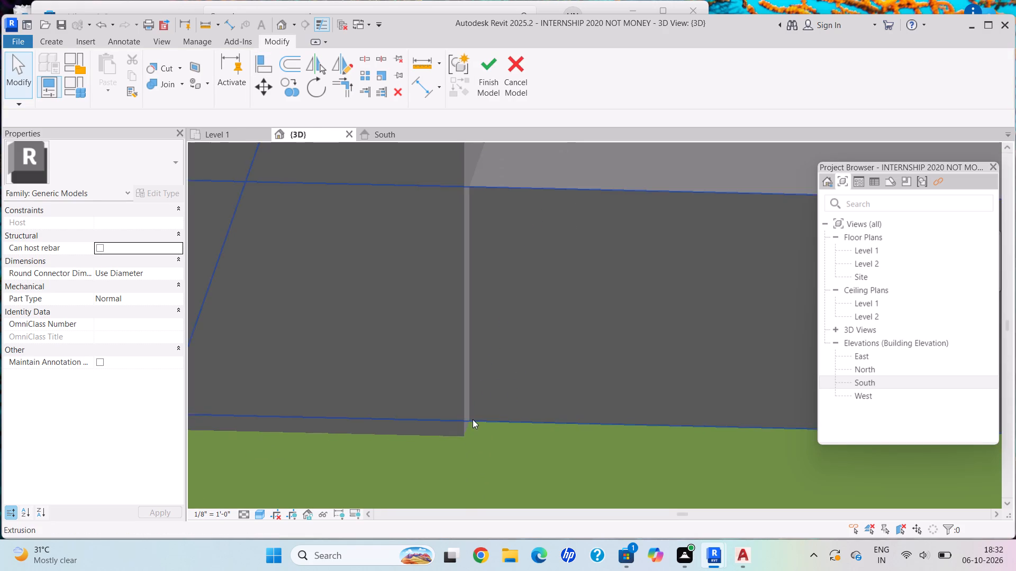
pyautogui.scroll(-6, 473, 419)
pyautogui.keyDown('shift'); pyautogui.moveTo(466, 382); pyautogui.dragTo(476, 381, button='middle'); pyautogui.keyUp('shift')
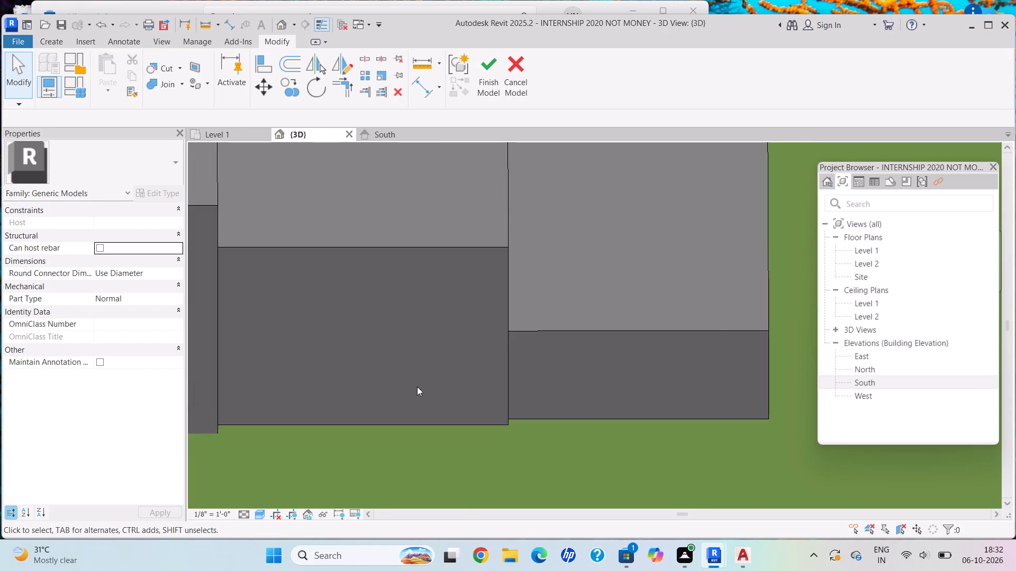
pyautogui.scroll(2, 383, 386)
pyautogui.keyDown('shift'); pyautogui.moveTo(386, 388); pyautogui.dragTo(443, 377, button='middle'); pyautogui.keyUp('shift')
pyautogui.scroll(-1, 443, 377)
pyautogui.scroll(1, 443, 379)
pyautogui.scroll(-13, 443, 379)
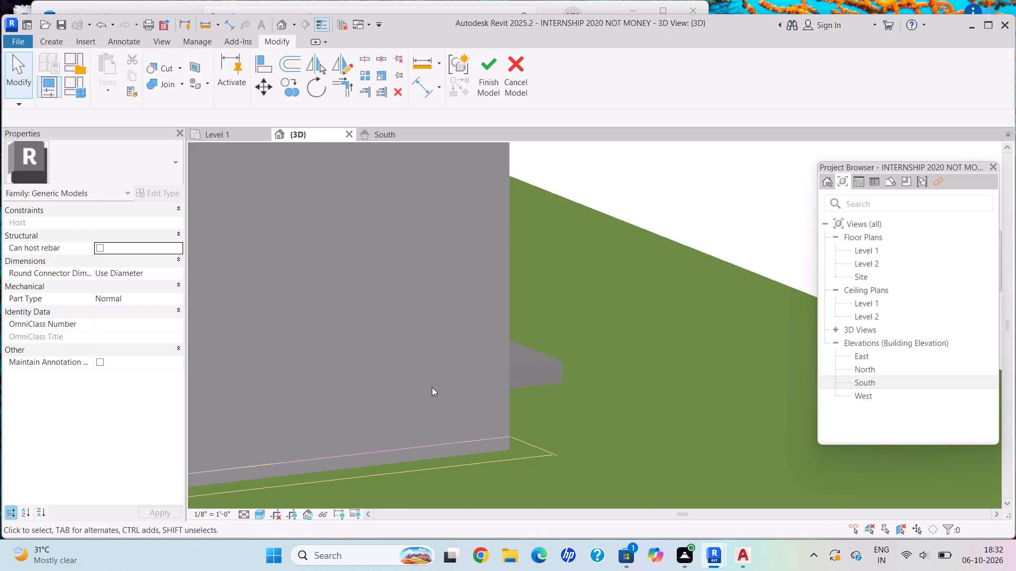
pyautogui.scroll(1, 432, 387)
pyautogui.scroll(-1, 432, 387)
pyautogui.scroll(1, 432, 387)
pyautogui.scroll(-4, 432, 388)
pyautogui.scroll(1, 472, 392)
pyautogui.keyDown('shift'); pyautogui.moveTo(462, 391); pyautogui.dragTo(397, 366, button='middle'); pyautogui.keyUp('shift')
pyautogui.scroll(4, 409, 356)
pyautogui.scroll(-1, 423, 380)
pyautogui.scroll(3, 423, 380)
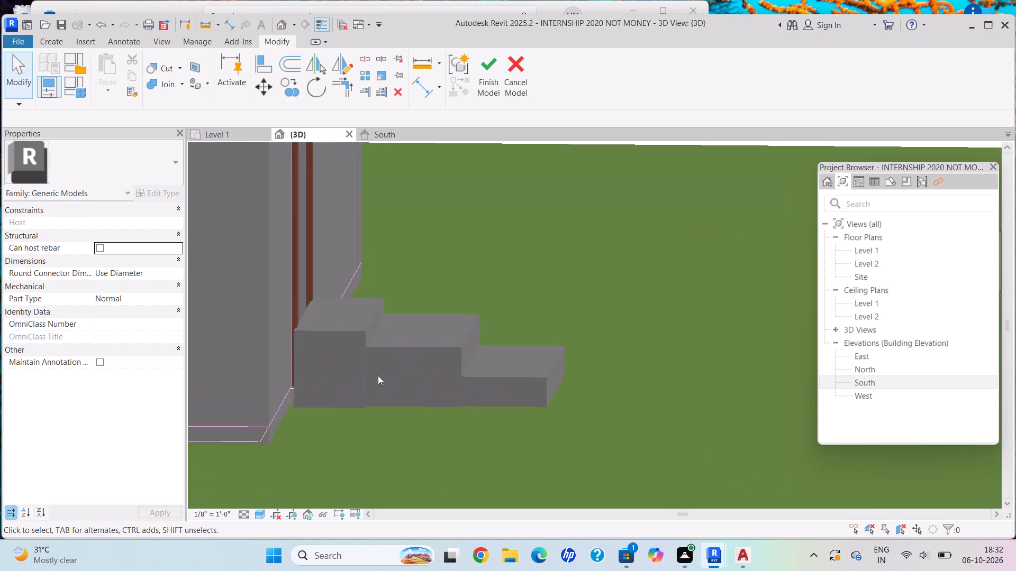
pyautogui.scroll(1, 378, 375)
pyautogui.scroll(-1, 364, 374)
pyautogui.scroll(7, 363, 374)
pyautogui.scroll(-1, 339, 395)
pyautogui.scroll(4, 339, 395)
pyautogui.scroll(-1, 338, 408)
pyautogui.scroll(2, 338, 408)
pyautogui.scroll(1, 366, 444)
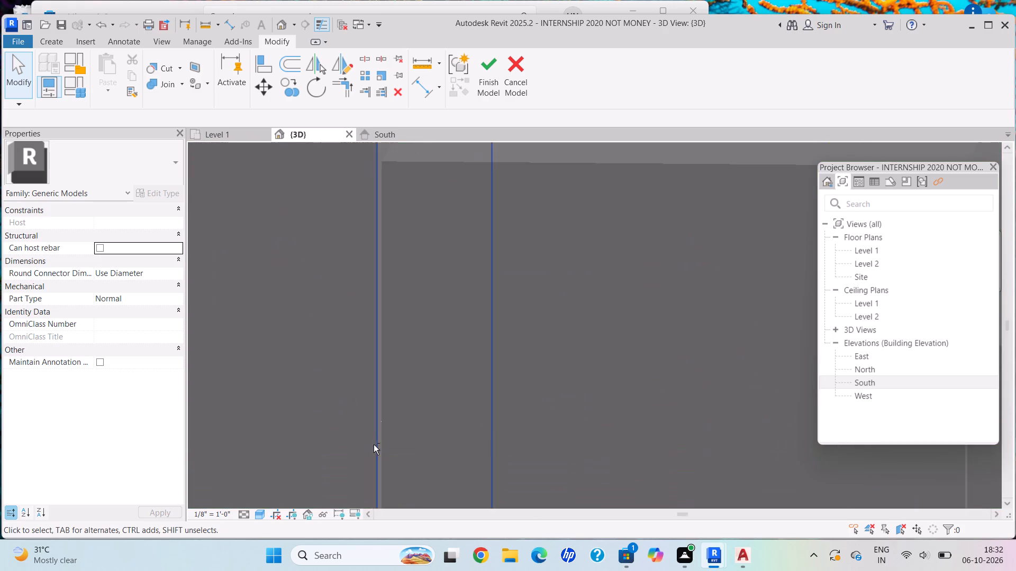
# Raise the tallest block's underside to an extrusion start of about -0' 5 1/16".
pyautogui.keyDown('shift'); pyautogui.moveTo(374, 444); pyautogui.dragTo(397, 353, button='middle'); pyautogui.keyUp('shift')
pyautogui.scroll(-6, 397, 379)
pyautogui.scroll(1, 397, 390)
pyautogui.scroll(-4, 397, 392)
pyautogui.scroll(1, 395, 404)
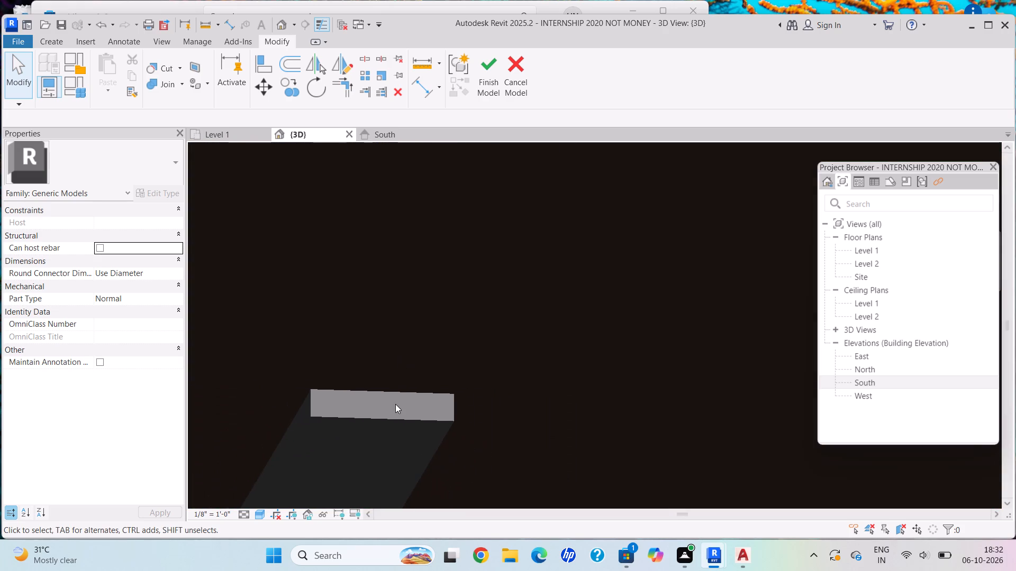
pyautogui.scroll(-3, 395, 404)
pyautogui.scroll(1, 395, 407)
pyautogui.scroll(-2, 395, 407)
pyautogui.click(385, 416)
pyautogui.scroll(-1, 349, 452)
pyautogui.scroll(2, 349, 452)
pyautogui.scroll(-1, 350, 452)
pyautogui.scroll(3, 353, 456)
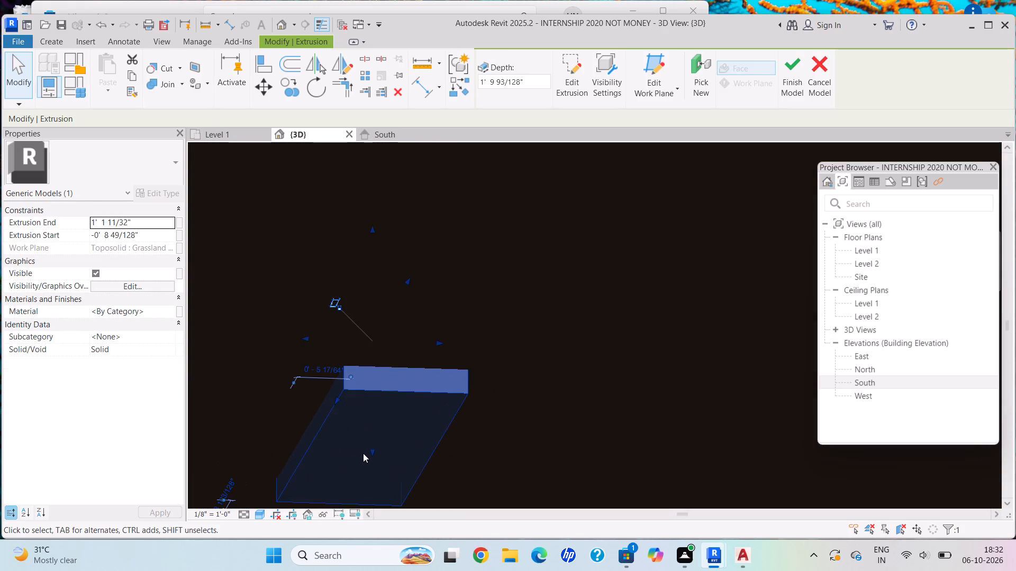
pyautogui.moveTo(371, 446); pyautogui.dragTo(371, 415)
pyautogui.scroll(-3, 371, 409)
pyautogui.scroll(1, 378, 402)
pyautogui.scroll(-7, 378, 402)
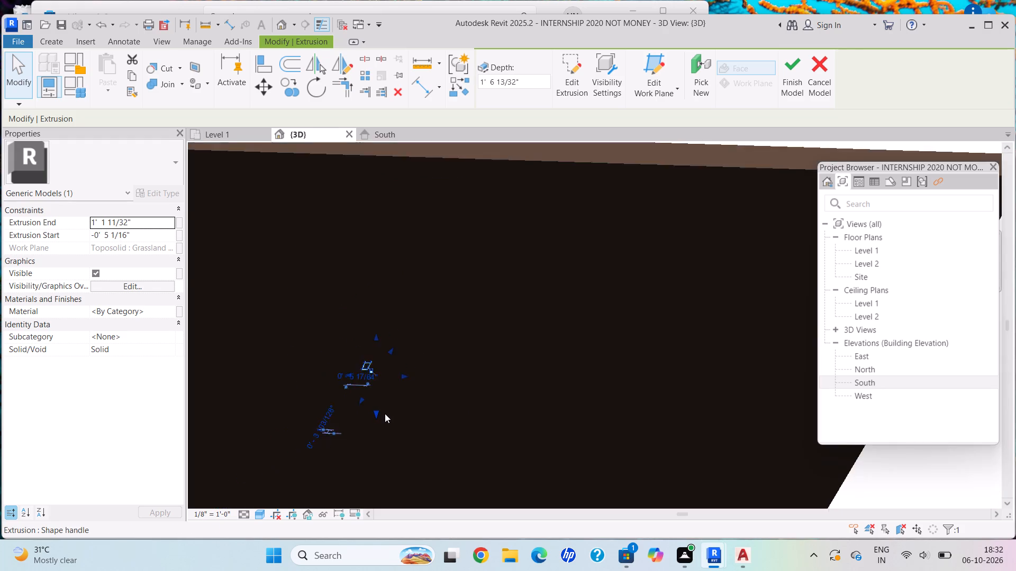
pyautogui.scroll(-11, 385, 413)
pyautogui.keyDown('shift'); pyautogui.moveTo(424, 355); pyautogui.dragTo(318, 461, button='middle'); pyautogui.keyUp('shift')
pyautogui.scroll(1, 410, 403)
pyautogui.scroll(-1, 410, 403)
pyautogui.scroll(1, 412, 402)
pyautogui.scroll(-1, 414, 401)
pyautogui.scroll(2, 414, 400)
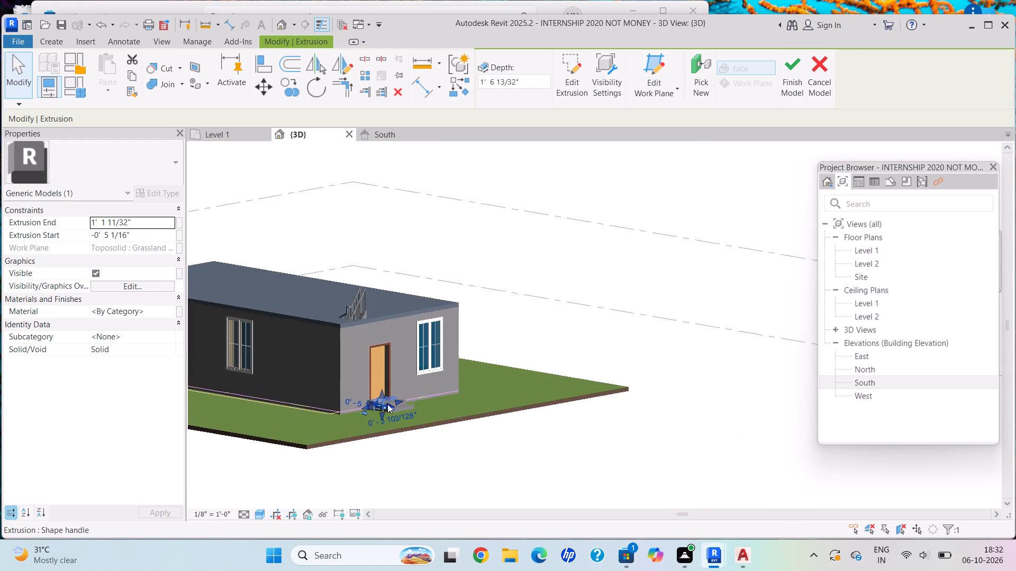
pyautogui.scroll(3, 387, 404)
pyautogui.scroll(-1, 373, 406)
pyautogui.scroll(9, 371, 404)
pyautogui.press('Escape')
# Shift both end faces of the middle block toward the door's side, bringing its length closer in line with the tallest block.
pyautogui.scroll(2, 417, 453)
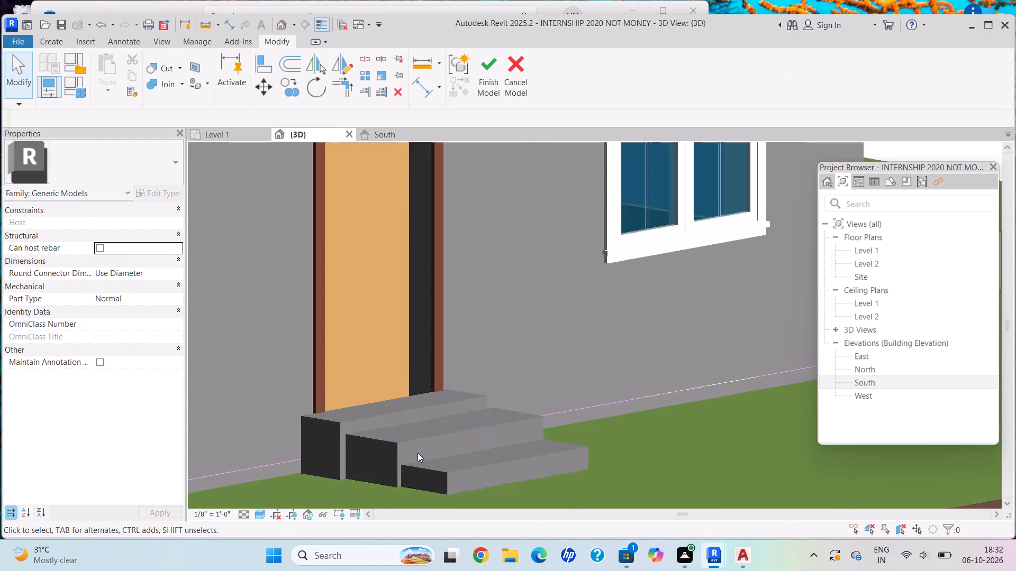
pyautogui.scroll(7, 418, 453)
pyautogui.keyDown('shift'); pyautogui.moveTo(410, 438); pyautogui.dragTo(349, 399, button='middle'); pyautogui.keyUp('shift')
pyautogui.scroll(-2, 349, 399)
pyautogui.scroll(1, 349, 399)
pyautogui.scroll(-4, 349, 399)
pyautogui.keyDown('shift'); pyautogui.moveTo(377, 374); pyautogui.dragTo(353, 388, button='middle'); pyautogui.keyUp('shift')
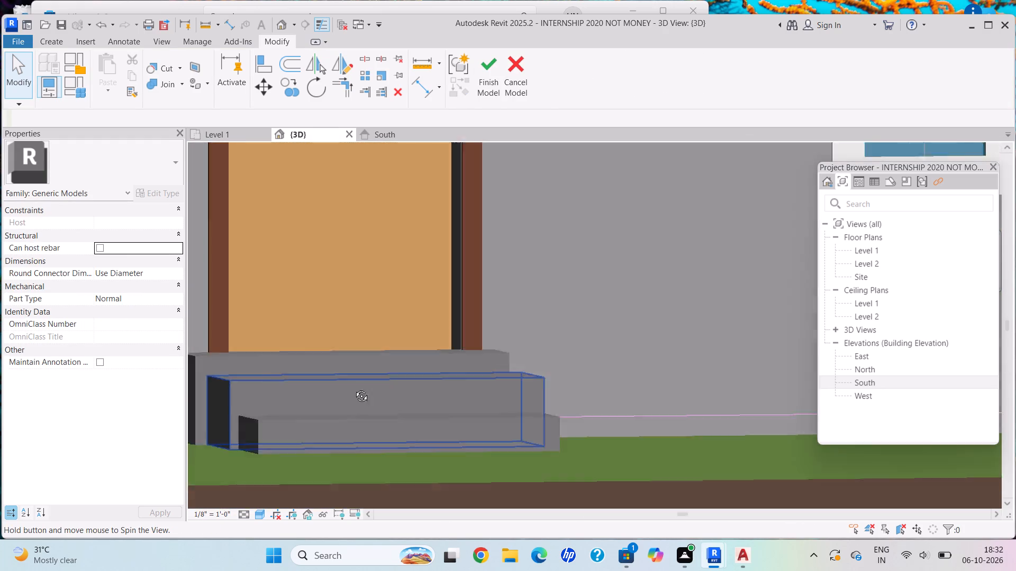
pyautogui.keyDown('shift'); pyautogui.moveTo(353, 388); pyautogui.dragTo(329, 499, button='middle'); pyautogui.keyUp('shift')
pyautogui.scroll(-3, 375, 447)
pyautogui.moveTo(430, 452); pyautogui.dragTo(445, 467, button='middle')
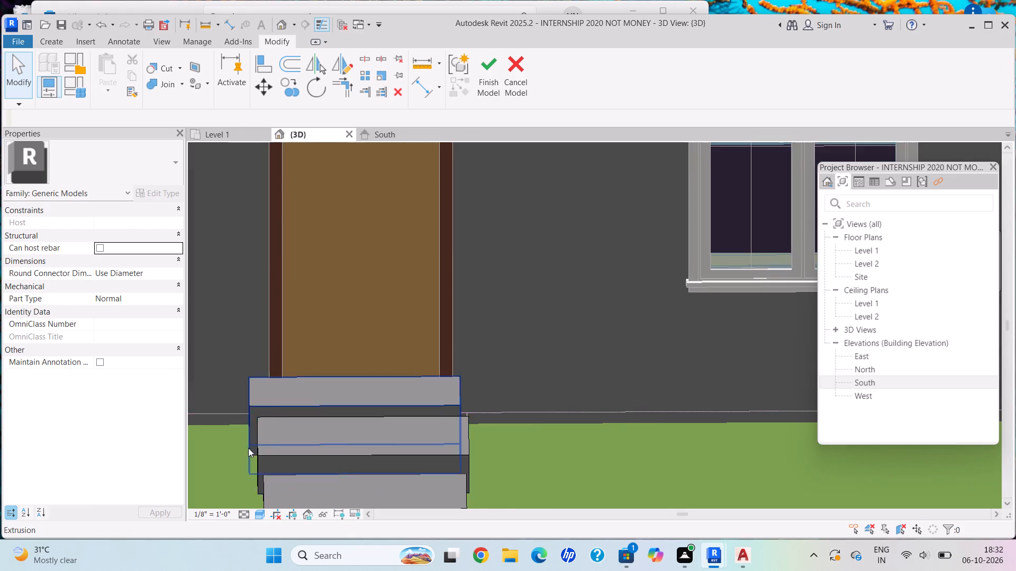
pyautogui.scroll(1, 248, 448)
pyautogui.scroll(-1, 248, 446)
pyautogui.scroll(6, 248, 445)
pyautogui.click(278, 470)
pyautogui.scroll(-1, 363, 397)
pyautogui.moveTo(368, 397); pyautogui.dragTo(468, 340, button='middle')
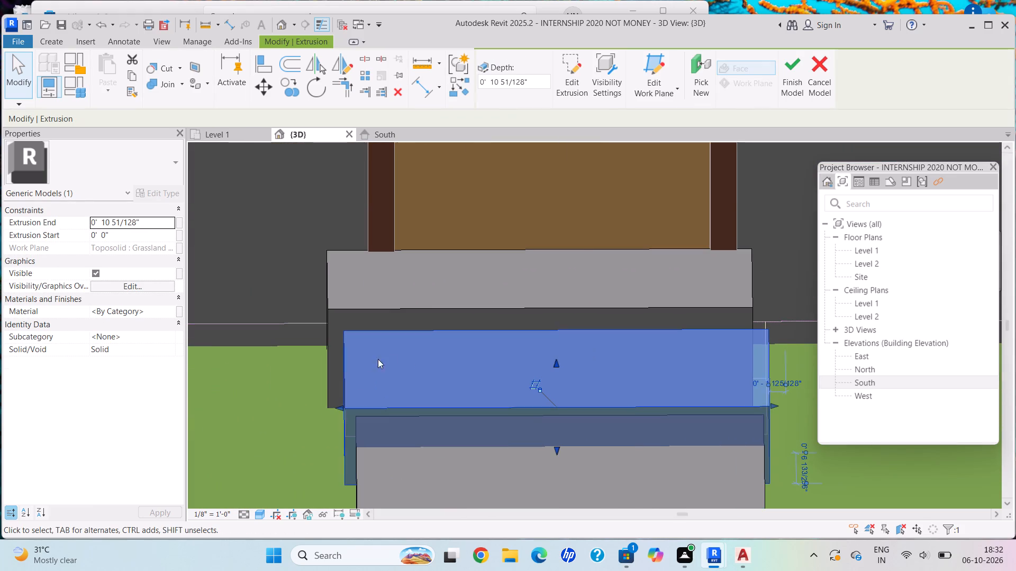
pyautogui.moveTo(342, 408); pyautogui.dragTo(335, 408)
pyautogui.keyDown('shift'); pyautogui.moveTo(554, 398); pyautogui.dragTo(547, 395, button='middle'); pyautogui.keyUp('shift')
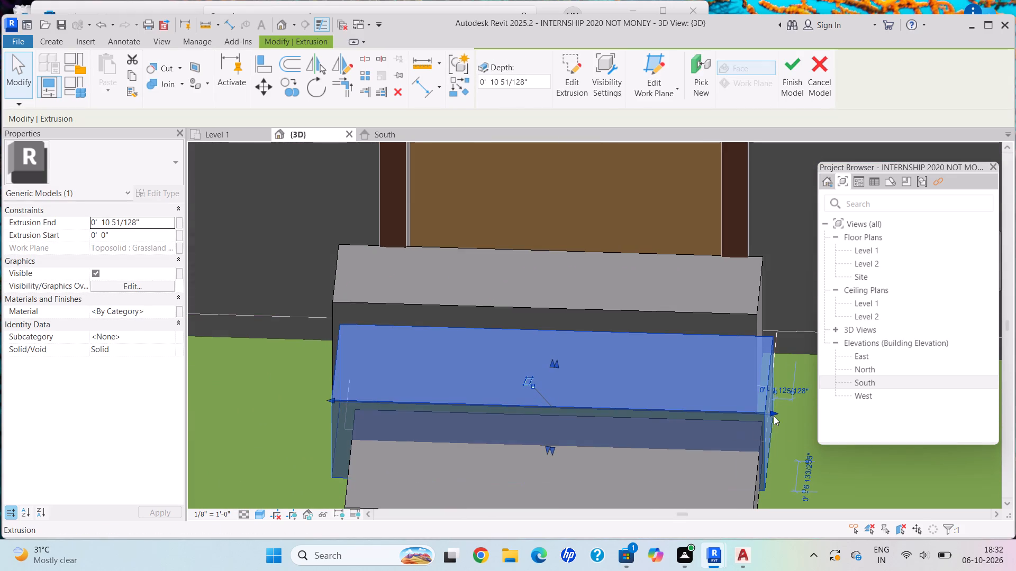
pyautogui.moveTo(773, 413); pyautogui.dragTo(738, 398)
pyautogui.scroll(-4, 732, 398)
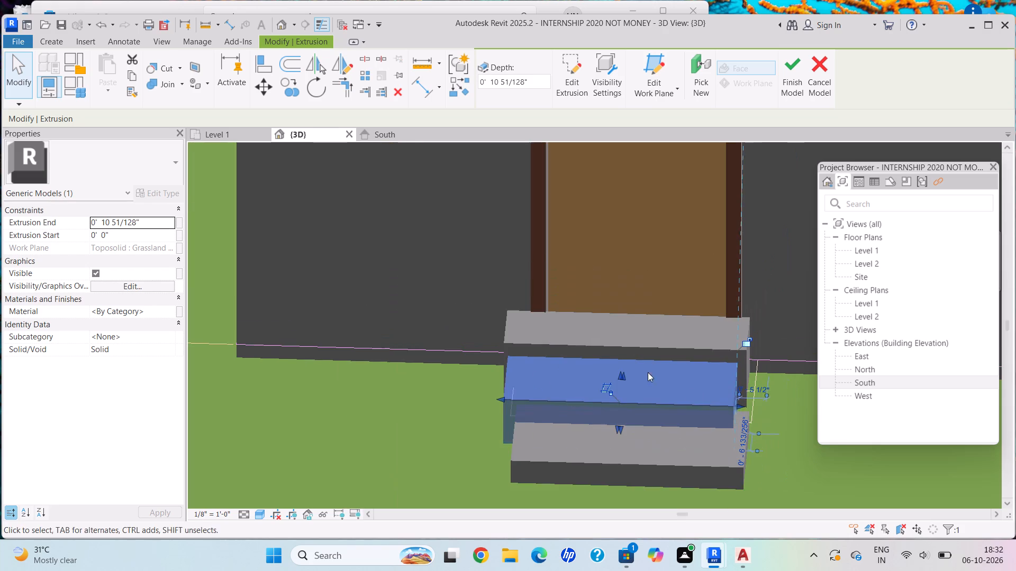
# Lower the middle block's top face to an extrusion end of about 9 251/256".
pyautogui.scroll(2, 614, 346)
pyautogui.scroll(-1, 616, 346)
pyautogui.scroll(3, 620, 393)
pyautogui.scroll(-1, 629, 372)
pyautogui.scroll(4, 629, 372)
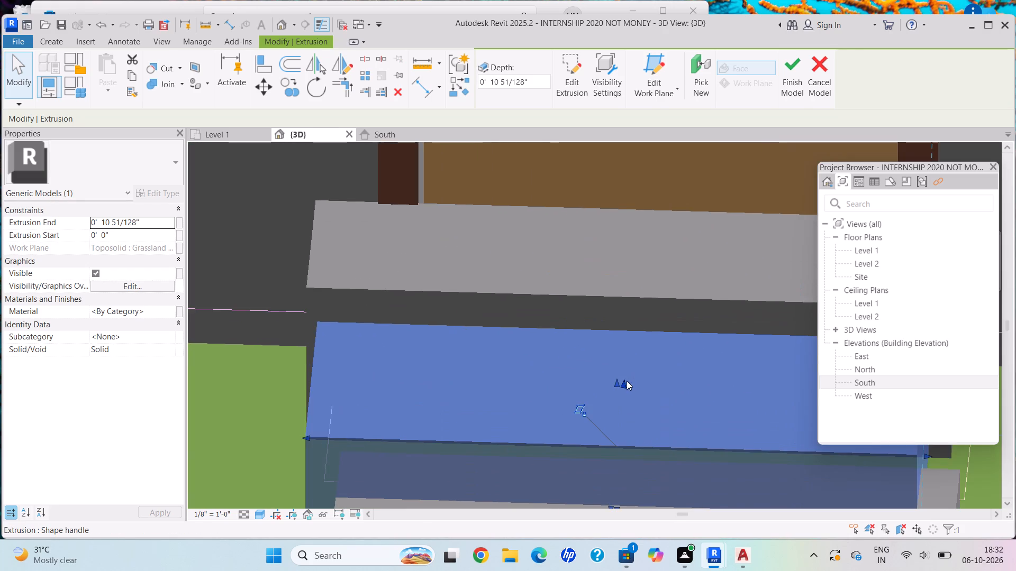
pyautogui.moveTo(616, 379); pyautogui.dragTo(618, 366)
pyautogui.moveTo(619, 360); pyautogui.dragTo(621, 381)
pyautogui.moveTo(616, 374); pyautogui.dragTo(616, 393)
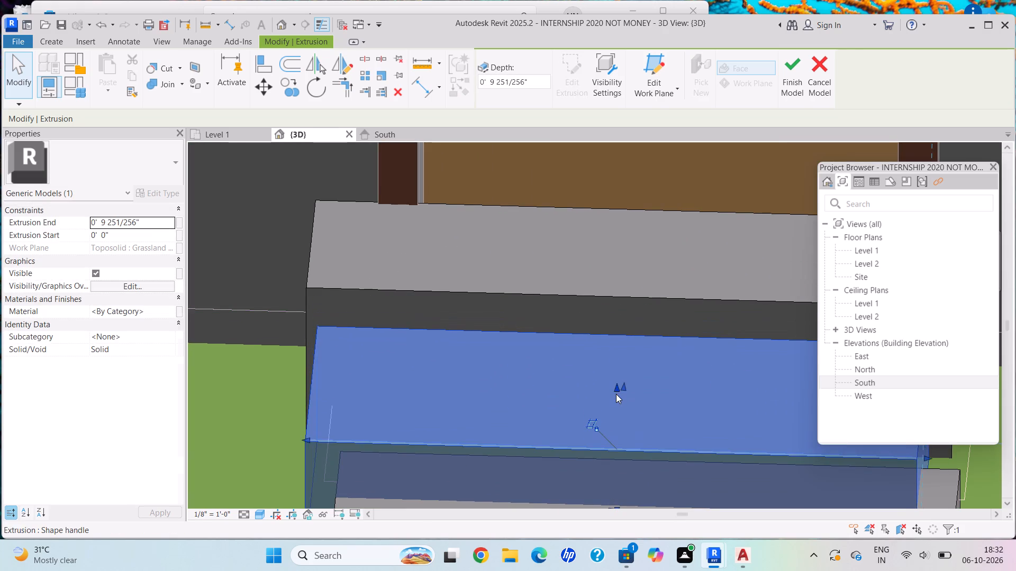
# Narrow the middle block by pulling its front face back toward the tallest block, clear of the outermost block.
pyautogui.scroll(-2, 616, 394)
pyautogui.moveTo(616, 394); pyautogui.dragTo(598, 288, button='middle')
pyautogui.scroll(3, 604, 372)
pyautogui.scroll(-1, 605, 367)
pyautogui.scroll(5, 606, 366)
pyautogui.scroll(-1, 601, 383)
pyautogui.keyDown('shift'); pyautogui.moveTo(593, 370); pyautogui.dragTo(587, 415, button='middle'); pyautogui.keyUp('shift')
pyautogui.scroll(-6, 586, 406)
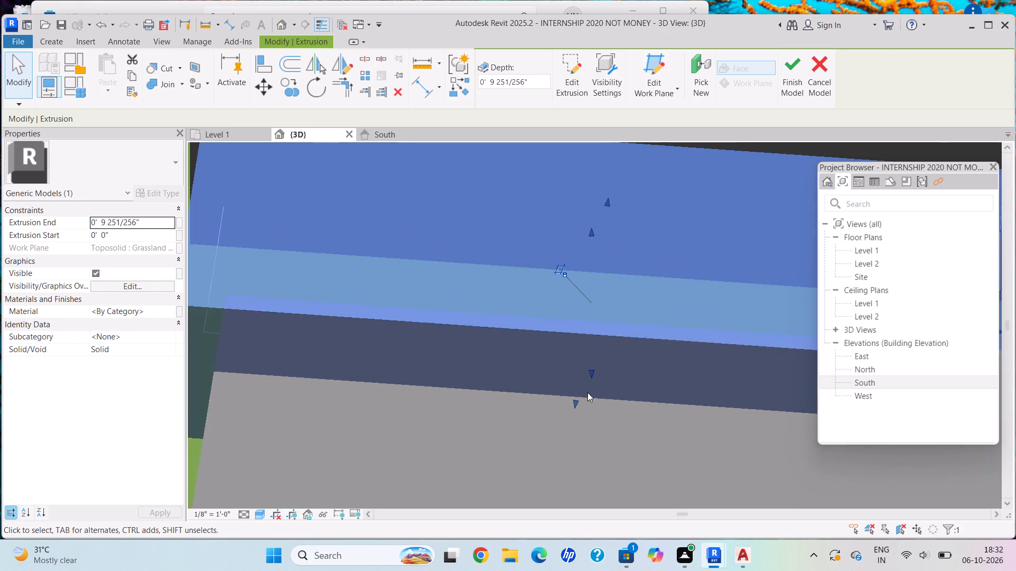
pyautogui.scroll(-6, 587, 392)
pyautogui.keyDown('shift'); pyautogui.moveTo(583, 391); pyautogui.dragTo(593, 441, button='middle'); pyautogui.keyUp('shift')
pyautogui.scroll(3, 723, 400)
pyautogui.scroll(-1, 725, 395)
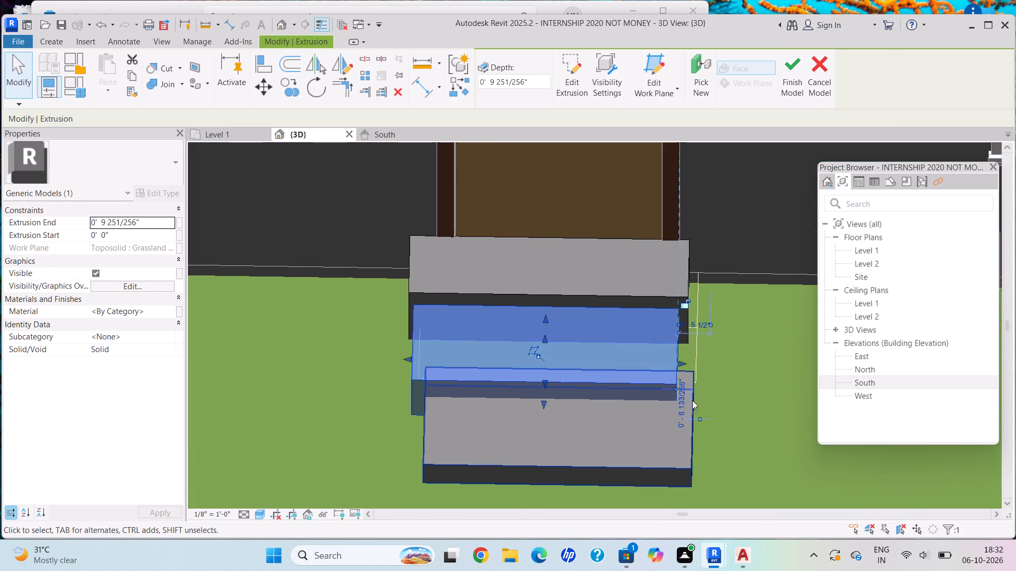
pyautogui.keyDown('shift'); pyautogui.moveTo(675, 411); pyautogui.dragTo(589, 343, button='middle'); pyautogui.keyUp('shift')
pyautogui.keyDown('shift'); pyautogui.moveTo(626, 395); pyautogui.dragTo(615, 389, button='middle'); pyautogui.keyUp('shift')
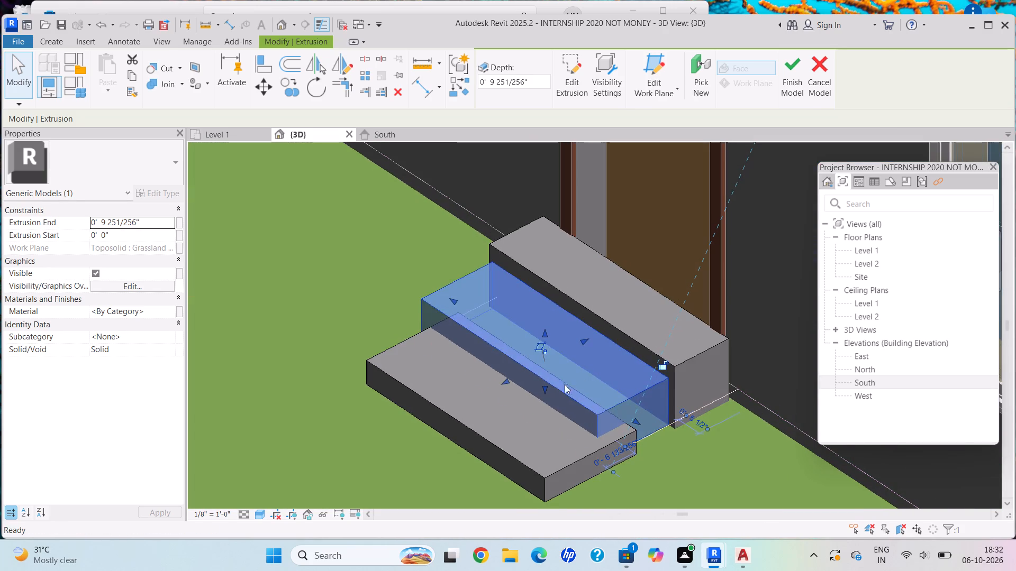
pyautogui.keyDown('shift'); pyautogui.moveTo(552, 385); pyautogui.dragTo(504, 351, button='middle'); pyautogui.keyUp('shift')
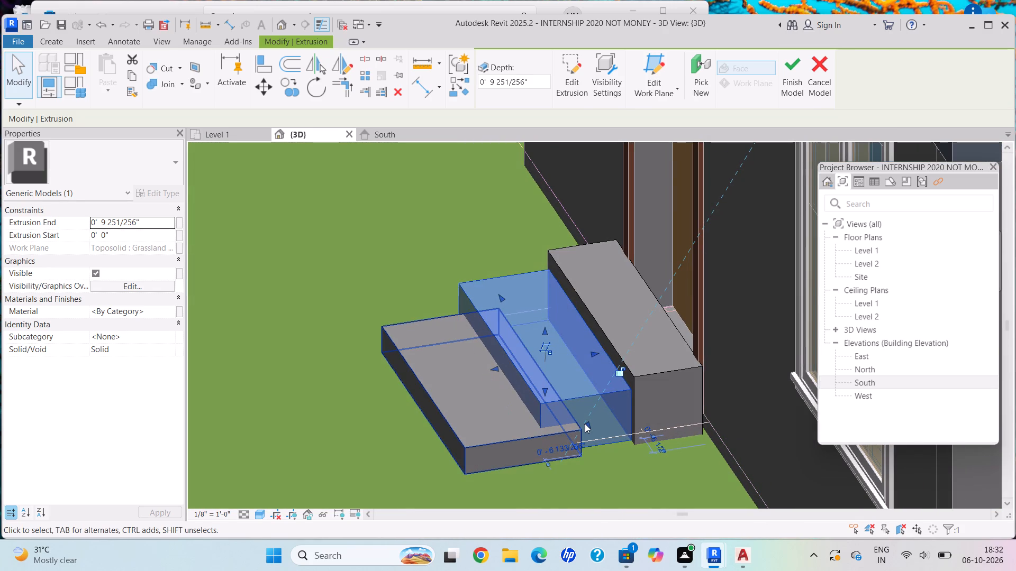
pyautogui.moveTo(496, 367); pyautogui.dragTo(457, 387)
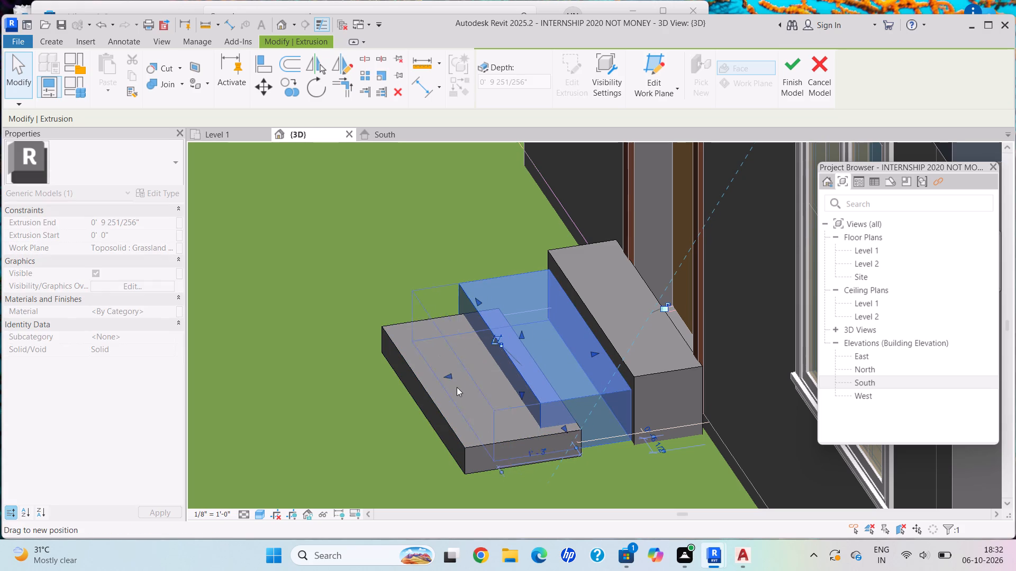
pyautogui.moveTo(450, 372); pyautogui.dragTo(534, 356)
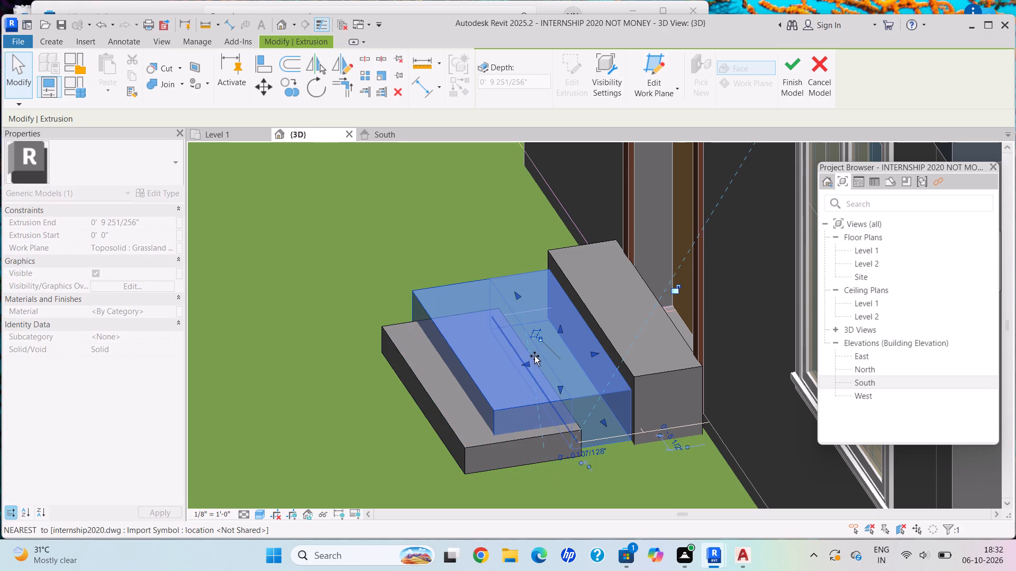
pyautogui.moveTo(534, 356); pyautogui.dragTo(549, 353)
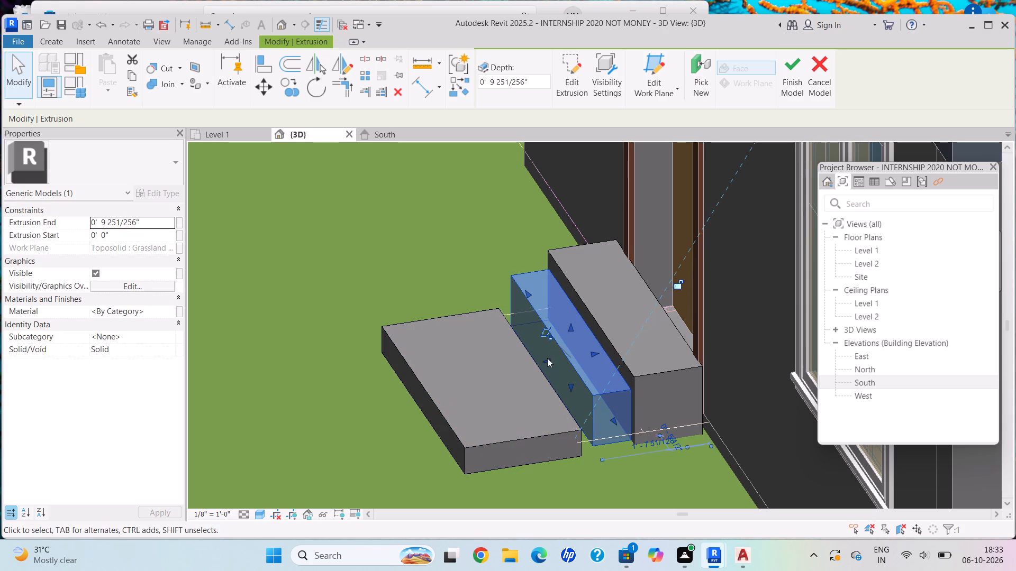
# Widen the middle block by pulling its front face outward, away from the tallest block.
pyautogui.moveTo(547, 358); pyautogui.dragTo(535, 366)
# Narrow the outermost block by pulling its inner face away from the middle block.
pyautogui.click(523, 441)
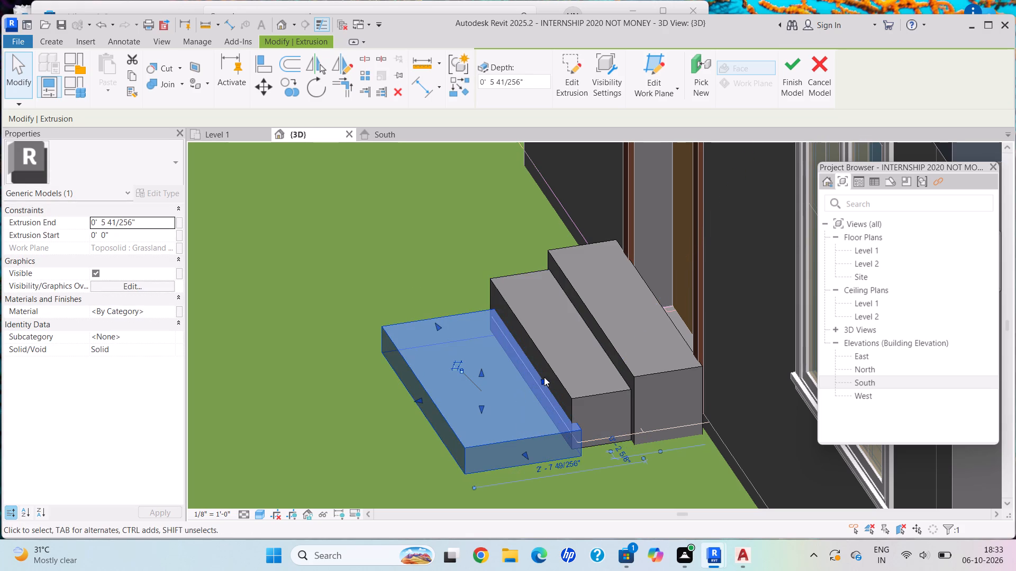
pyautogui.moveTo(544, 377); pyautogui.dragTo(517, 392)
pyautogui.moveTo(524, 382); pyautogui.dragTo(497, 397)
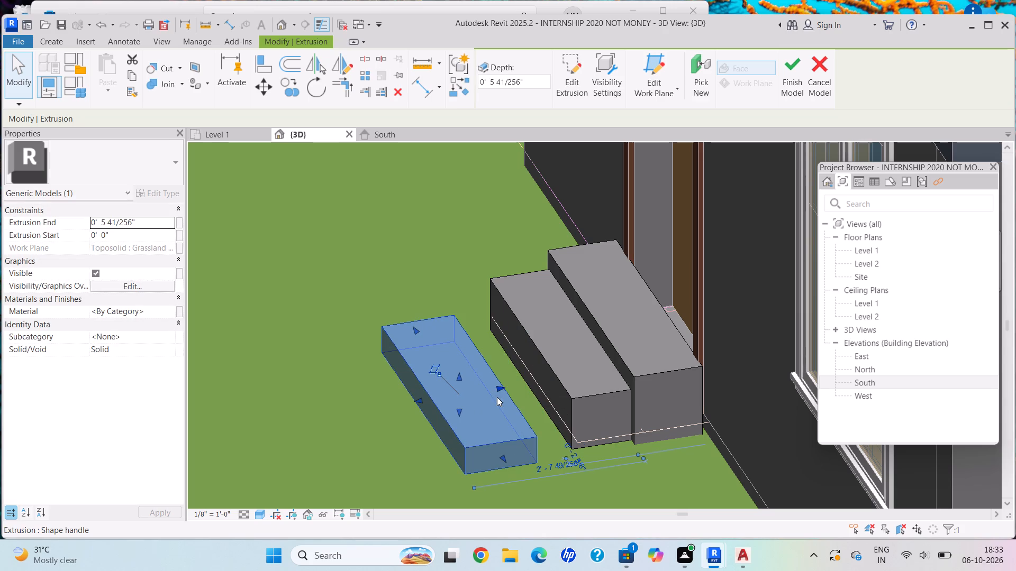
# Nudge the middle block's rear face toward the tallest block.
pyautogui.click(561, 381)
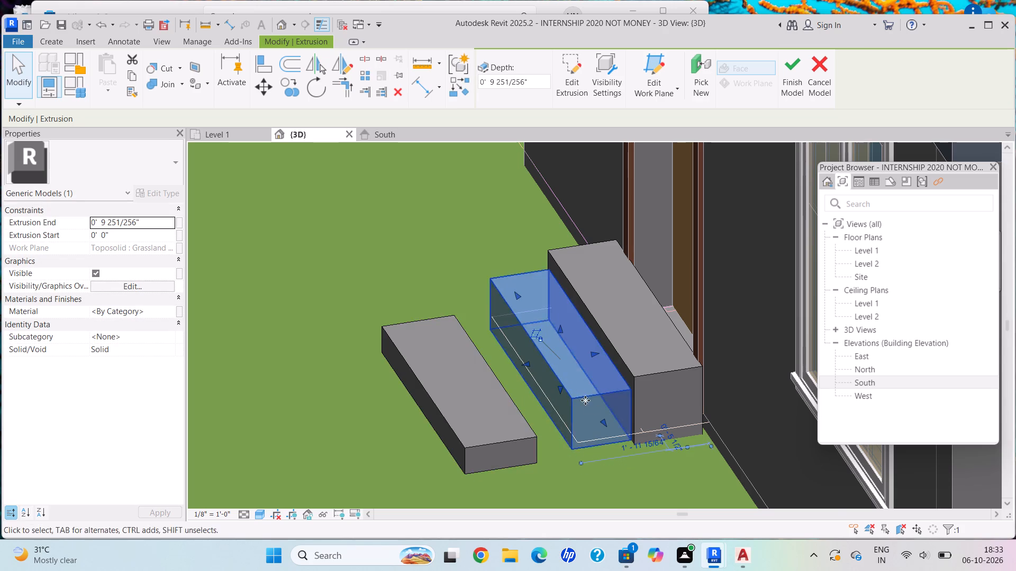
pyautogui.scroll(5, 601, 406)
pyautogui.keyDown('shift'); pyautogui.moveTo(568, 404); pyautogui.dragTo(666, 370, button='middle'); pyautogui.keyUp('shift')
pyautogui.scroll(-6, 632, 341)
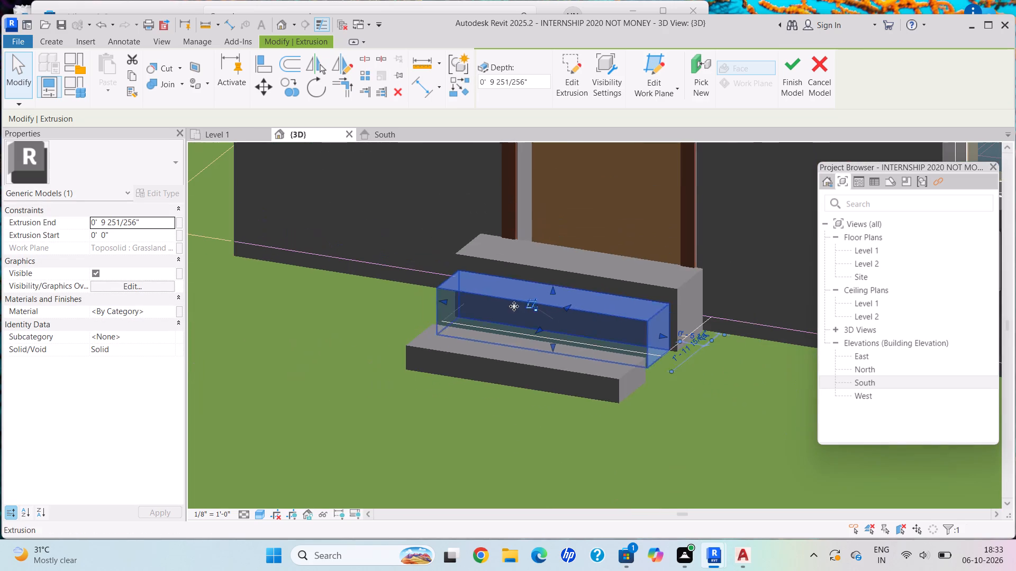
pyautogui.click(567, 306)
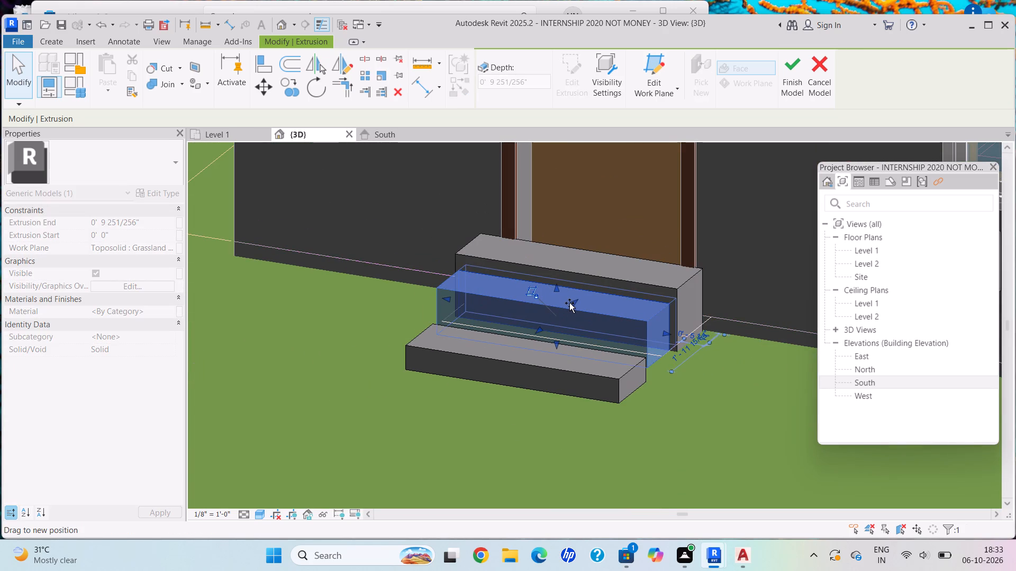
pyautogui.keyDown('shift'); pyautogui.moveTo(565, 328); pyautogui.dragTo(609, 457, button='middle'); pyautogui.keyUp('shift')
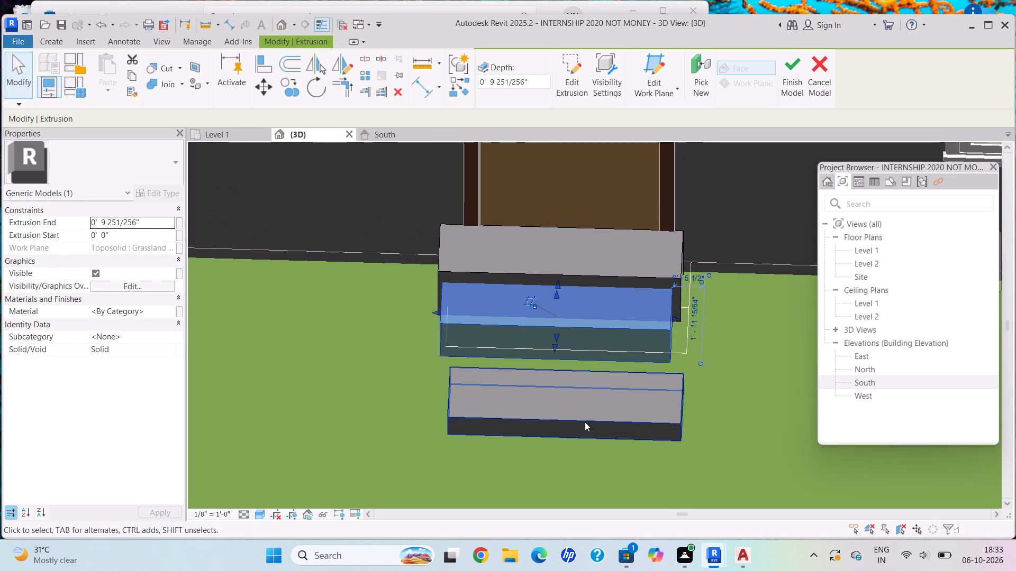
# Extend the outermost block's inner face back toward the middle block and draw in its overhanging end face.
pyautogui.scroll(3, 585, 422)
pyautogui.click(548, 418)
pyautogui.scroll(-1, 579, 348)
pyautogui.scroll(1, 580, 346)
pyautogui.scroll(-1, 580, 346)
pyautogui.scroll(3, 581, 346)
pyautogui.moveTo(554, 354); pyautogui.dragTo(554, 330)
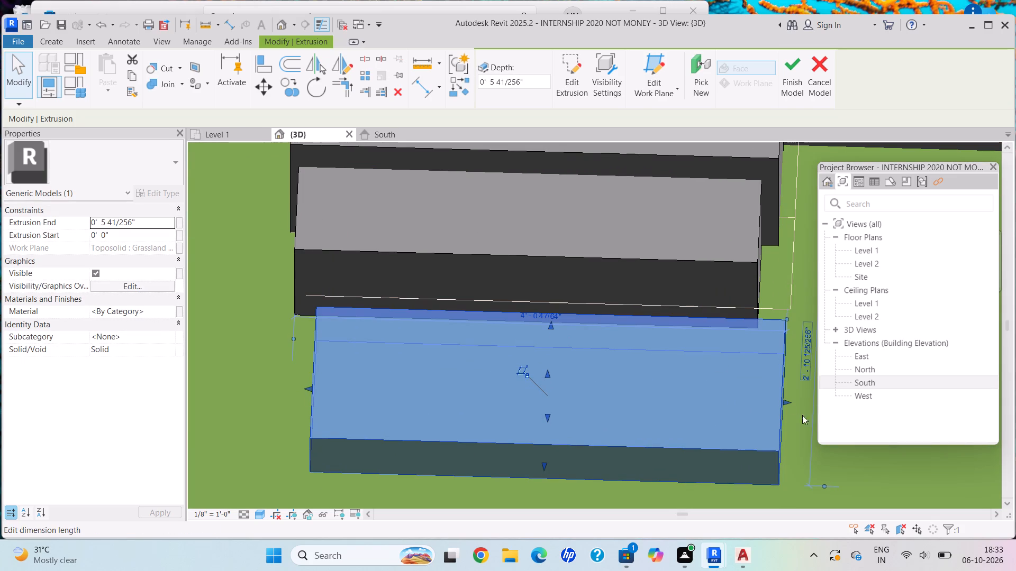
pyautogui.moveTo(790, 399); pyautogui.dragTo(721, 388)
pyautogui.scroll(-3, 705, 384)
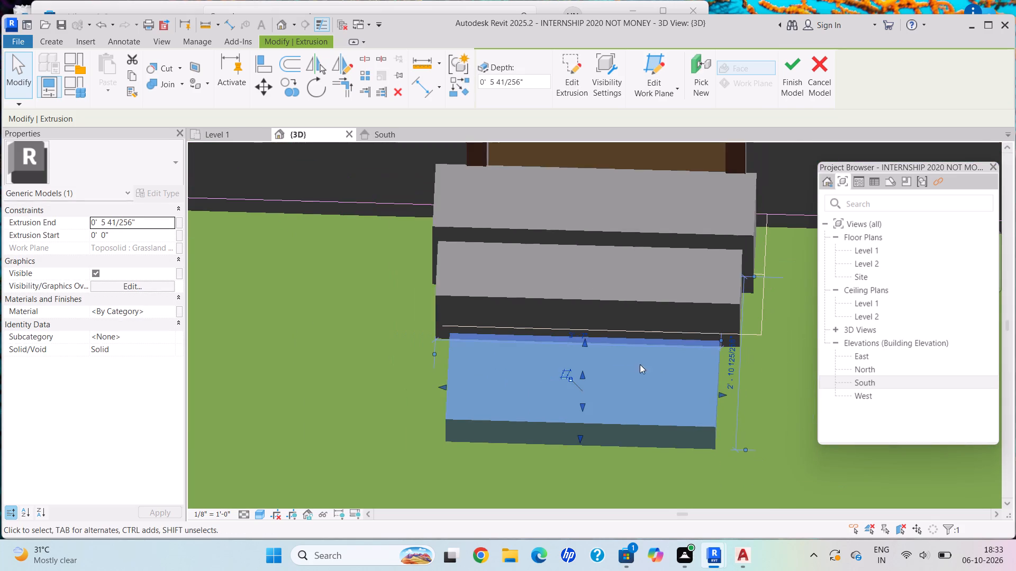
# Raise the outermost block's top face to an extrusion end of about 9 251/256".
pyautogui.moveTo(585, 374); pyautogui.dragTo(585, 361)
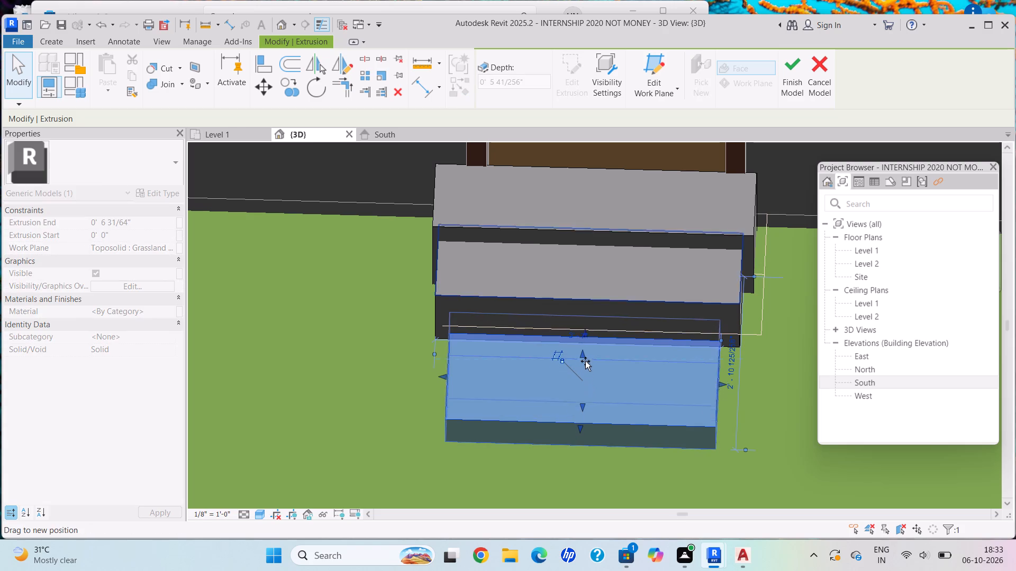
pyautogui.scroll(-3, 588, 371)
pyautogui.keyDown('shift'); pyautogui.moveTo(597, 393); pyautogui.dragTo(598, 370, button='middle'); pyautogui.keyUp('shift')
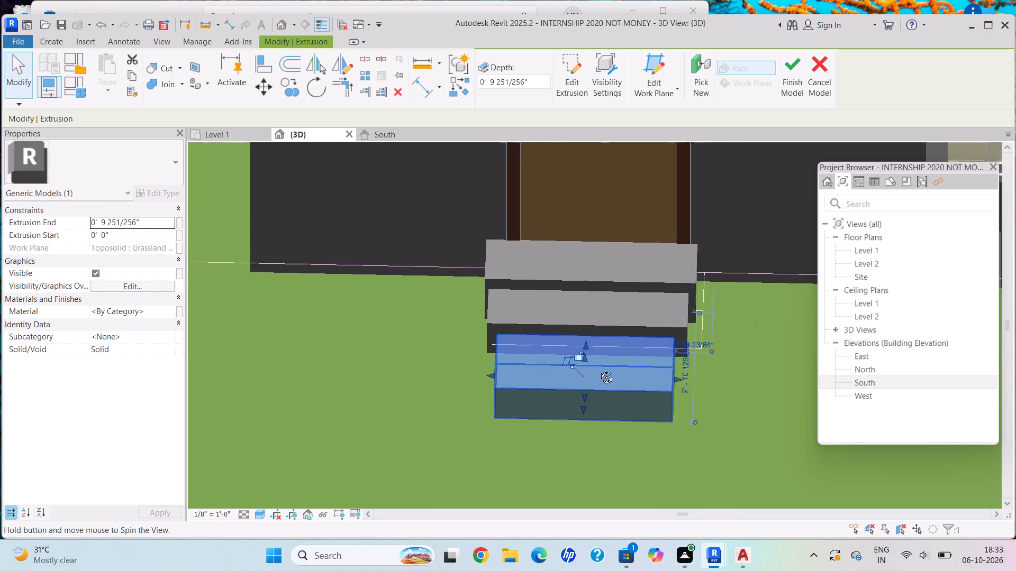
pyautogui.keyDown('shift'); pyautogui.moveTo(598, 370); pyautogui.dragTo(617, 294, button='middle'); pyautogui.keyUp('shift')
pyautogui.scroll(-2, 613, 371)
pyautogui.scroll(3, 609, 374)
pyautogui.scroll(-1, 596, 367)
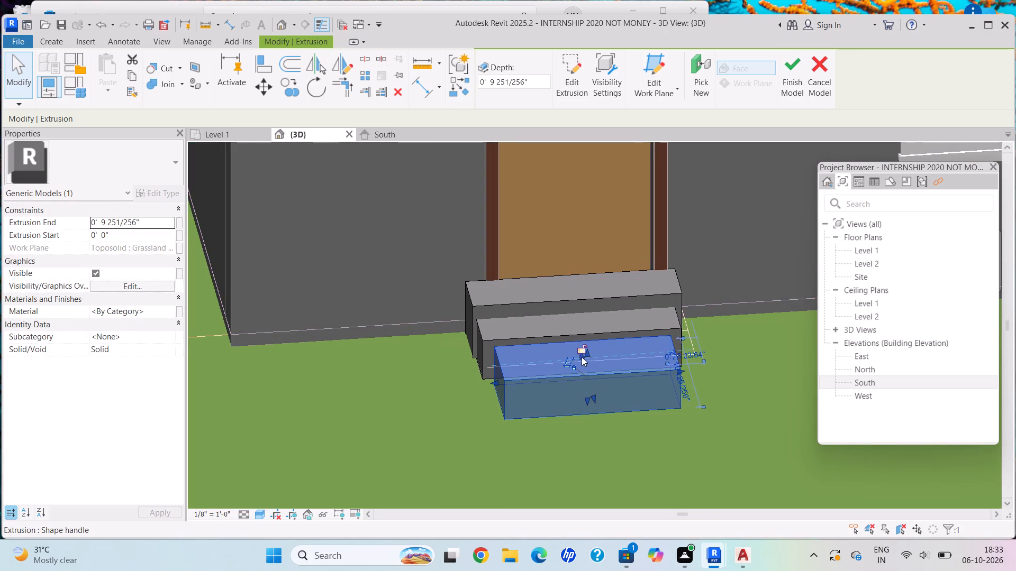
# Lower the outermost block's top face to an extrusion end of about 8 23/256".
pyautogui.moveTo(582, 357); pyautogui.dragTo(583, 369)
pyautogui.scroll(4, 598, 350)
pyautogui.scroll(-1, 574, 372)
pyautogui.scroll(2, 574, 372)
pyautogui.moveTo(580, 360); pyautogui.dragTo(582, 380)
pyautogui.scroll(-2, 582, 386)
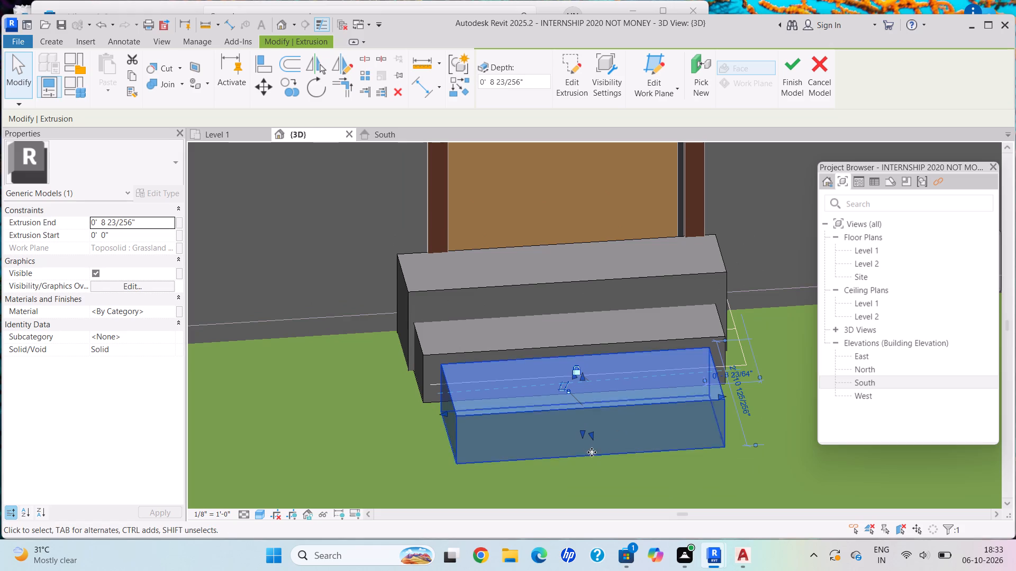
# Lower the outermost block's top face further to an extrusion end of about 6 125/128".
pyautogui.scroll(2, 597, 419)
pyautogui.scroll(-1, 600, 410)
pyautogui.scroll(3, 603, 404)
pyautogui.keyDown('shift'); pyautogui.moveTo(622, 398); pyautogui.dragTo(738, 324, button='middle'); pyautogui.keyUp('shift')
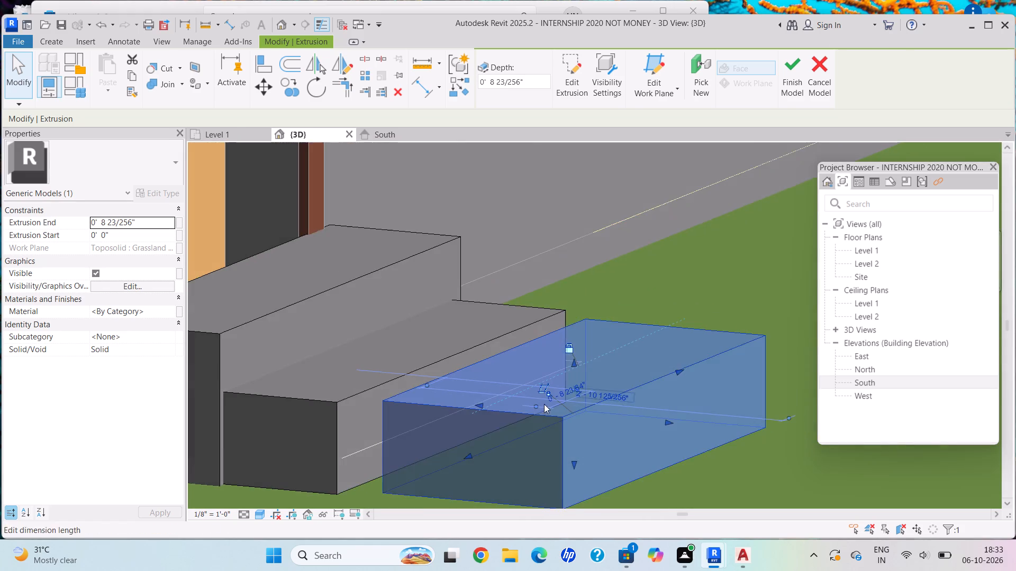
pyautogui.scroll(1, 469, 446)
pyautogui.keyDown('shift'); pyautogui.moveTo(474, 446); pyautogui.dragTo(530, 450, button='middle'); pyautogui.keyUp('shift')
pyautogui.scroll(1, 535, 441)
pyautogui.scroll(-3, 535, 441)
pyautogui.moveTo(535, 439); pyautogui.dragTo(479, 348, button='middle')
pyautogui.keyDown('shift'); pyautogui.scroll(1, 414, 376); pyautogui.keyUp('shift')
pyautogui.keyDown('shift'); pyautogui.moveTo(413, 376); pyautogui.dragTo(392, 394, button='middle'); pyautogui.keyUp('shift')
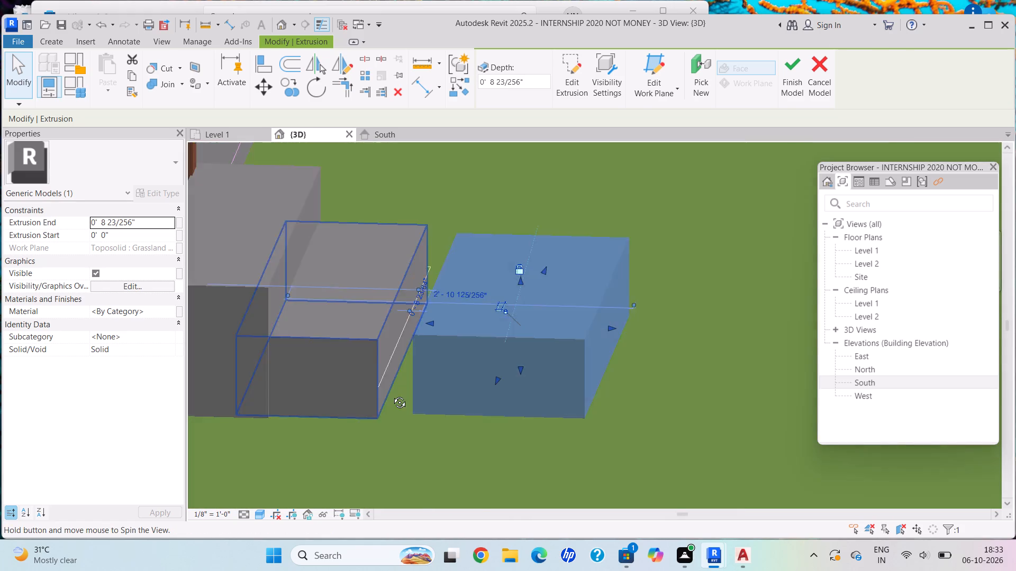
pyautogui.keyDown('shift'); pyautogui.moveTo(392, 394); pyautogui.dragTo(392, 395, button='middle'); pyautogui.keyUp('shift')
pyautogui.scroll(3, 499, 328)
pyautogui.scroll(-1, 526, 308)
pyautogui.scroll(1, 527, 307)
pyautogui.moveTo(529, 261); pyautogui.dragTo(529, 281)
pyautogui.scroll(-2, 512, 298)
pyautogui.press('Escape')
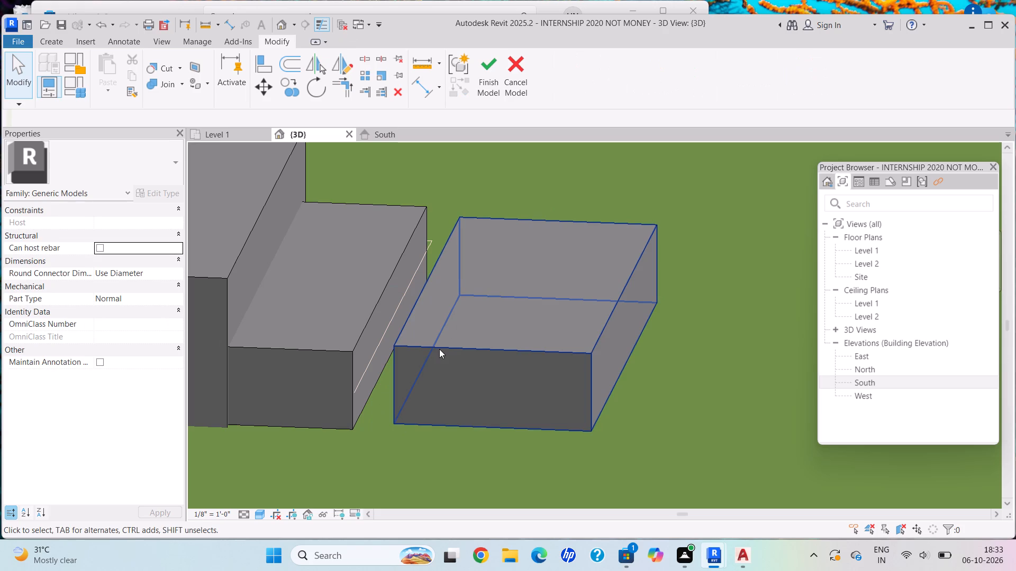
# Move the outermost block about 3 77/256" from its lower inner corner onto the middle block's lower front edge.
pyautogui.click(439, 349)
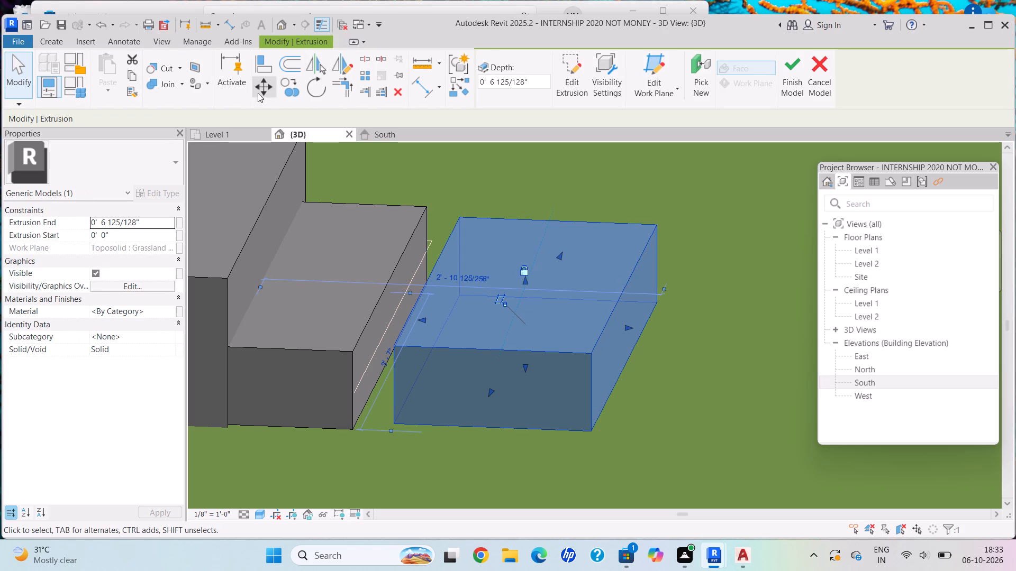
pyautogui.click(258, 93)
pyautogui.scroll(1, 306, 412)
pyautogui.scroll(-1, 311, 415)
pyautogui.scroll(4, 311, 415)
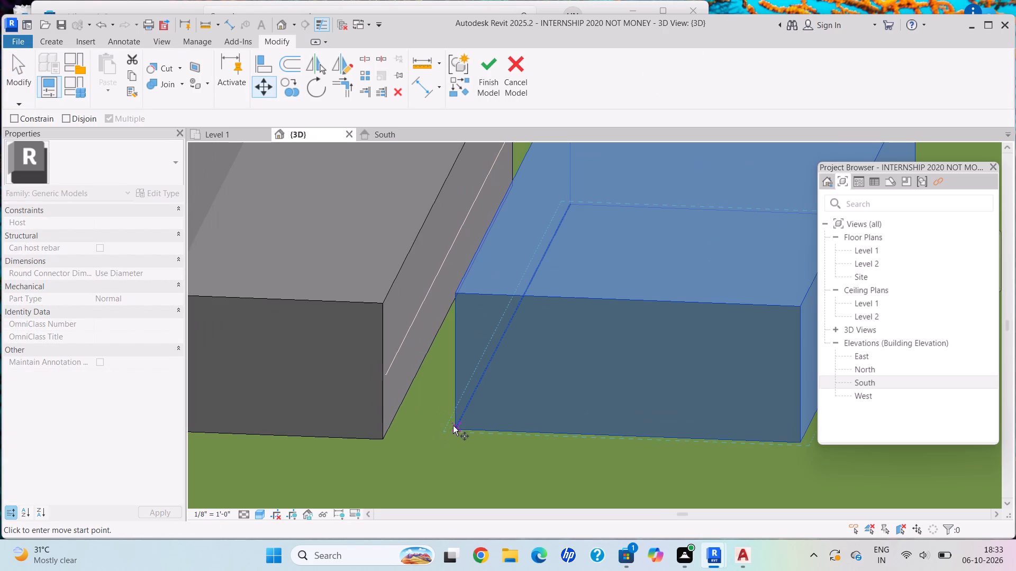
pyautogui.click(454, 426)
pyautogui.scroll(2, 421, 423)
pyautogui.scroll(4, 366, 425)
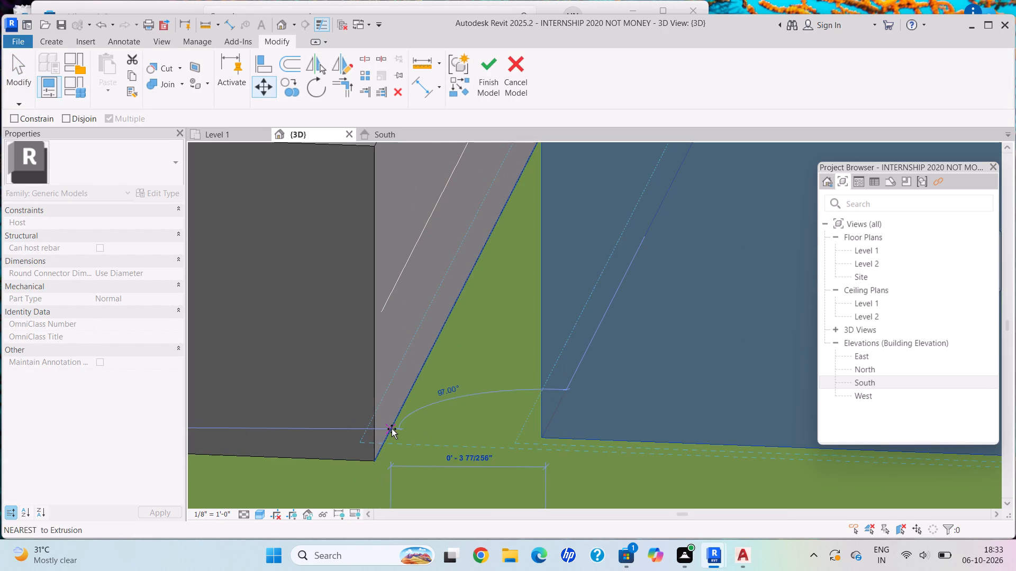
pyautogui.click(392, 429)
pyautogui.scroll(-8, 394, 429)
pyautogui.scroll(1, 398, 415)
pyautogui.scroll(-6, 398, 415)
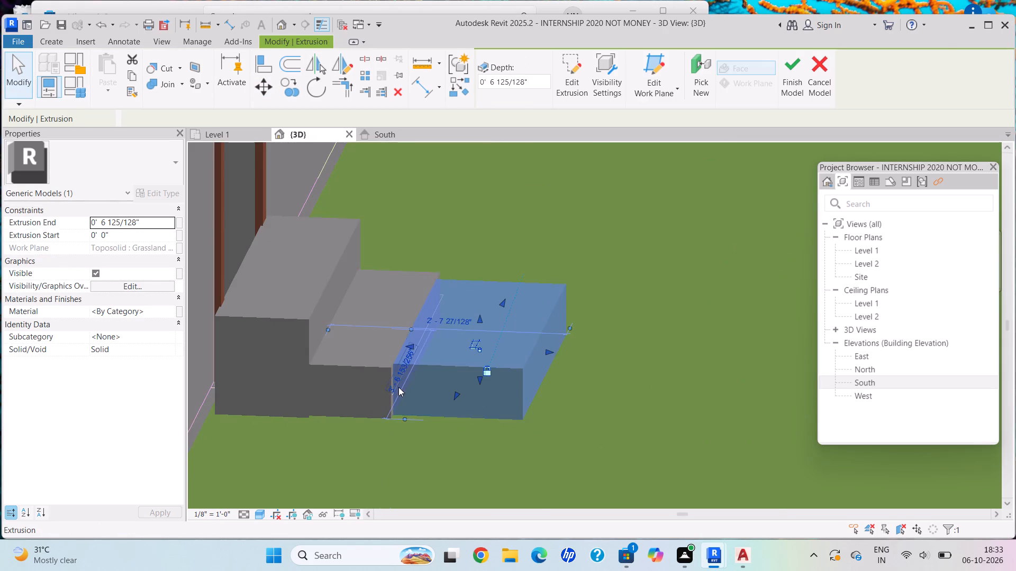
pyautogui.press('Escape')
# Examine from several sides how the three step blocks meet and line up.
pyautogui.scroll(-3, 508, 391)
pyautogui.keyDown('shift'); pyautogui.moveTo(530, 382); pyautogui.dragTo(386, 344, button='middle'); pyautogui.keyUp('shift')
pyautogui.scroll(5, 597, 363)
pyautogui.scroll(-1, 604, 333)
pyautogui.keyDown('shift'); pyautogui.moveTo(599, 328); pyautogui.dragTo(540, 418, button='middle'); pyautogui.keyUp('shift')
pyautogui.keyDown('shift'); pyautogui.scroll(-1, 540, 418); pyautogui.keyUp('shift')
pyautogui.keyDown('shift'); pyautogui.scroll(1, 540, 418); pyautogui.keyUp('shift')
pyautogui.scroll(-1, 585, 396)
pyautogui.keyDown('shift'); pyautogui.moveTo(585, 396); pyautogui.dragTo(551, 409, button='middle'); pyautogui.keyUp('shift')
pyautogui.scroll(-1, 601, 326)
pyautogui.scroll(5, 602, 324)
pyautogui.scroll(-1, 615, 333)
pyautogui.scroll(2, 615, 333)
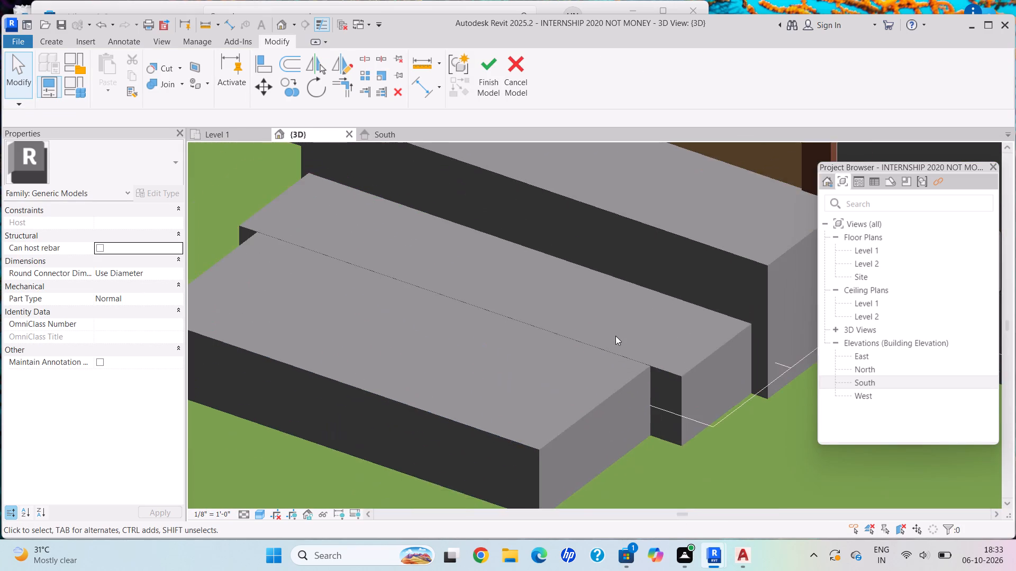
pyautogui.keyDown('shift'); pyautogui.moveTo(610, 338); pyautogui.dragTo(591, 328, button='middle'); pyautogui.keyUp('shift')
pyautogui.scroll(-1, 536, 381)
pyautogui.scroll(1, 536, 383)
pyautogui.scroll(-4, 541, 396)
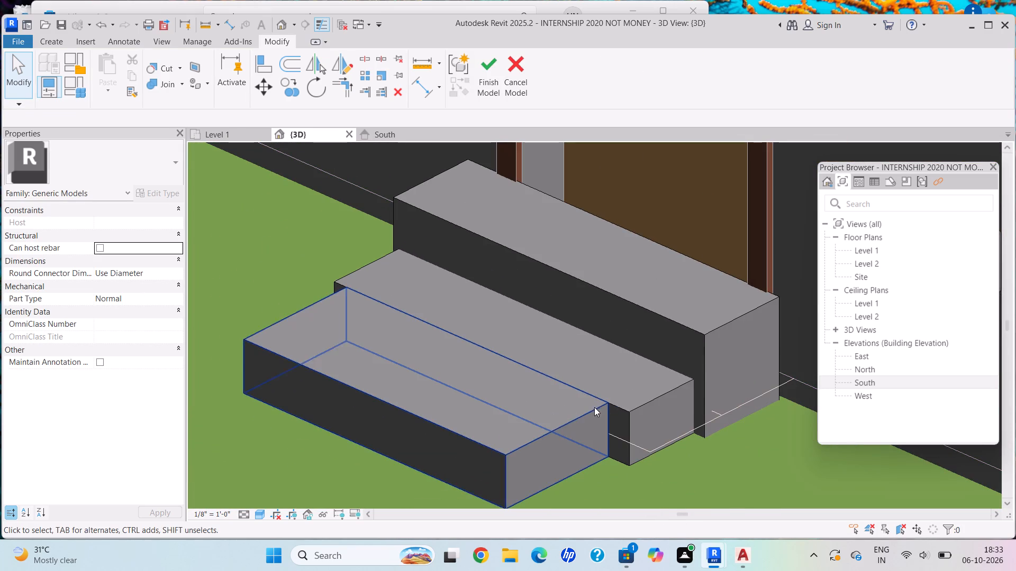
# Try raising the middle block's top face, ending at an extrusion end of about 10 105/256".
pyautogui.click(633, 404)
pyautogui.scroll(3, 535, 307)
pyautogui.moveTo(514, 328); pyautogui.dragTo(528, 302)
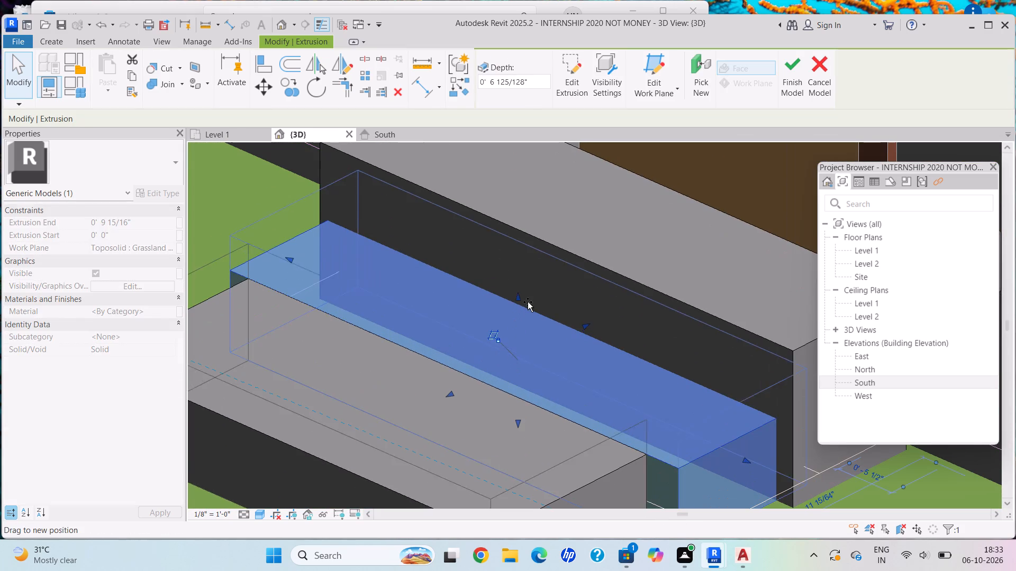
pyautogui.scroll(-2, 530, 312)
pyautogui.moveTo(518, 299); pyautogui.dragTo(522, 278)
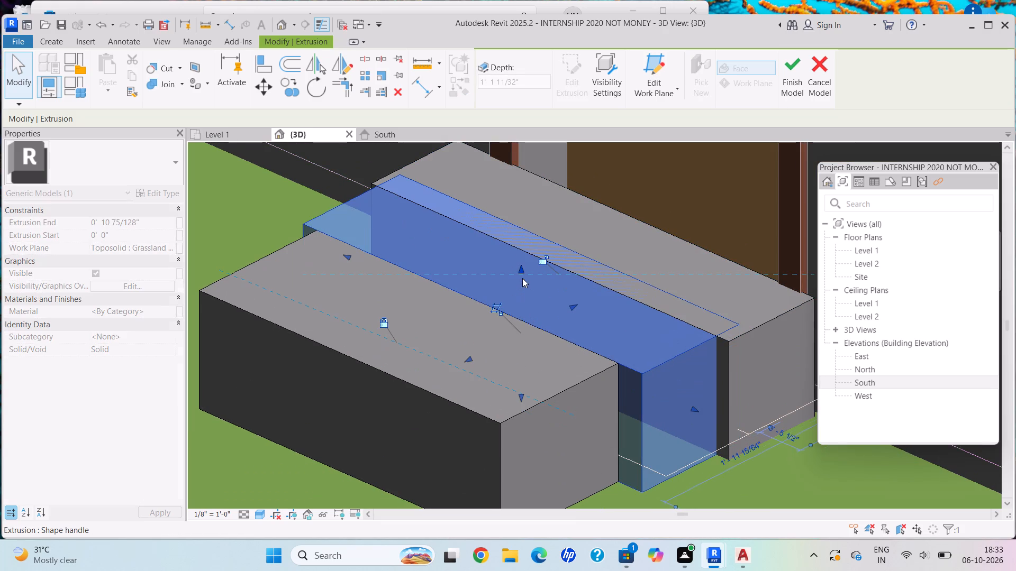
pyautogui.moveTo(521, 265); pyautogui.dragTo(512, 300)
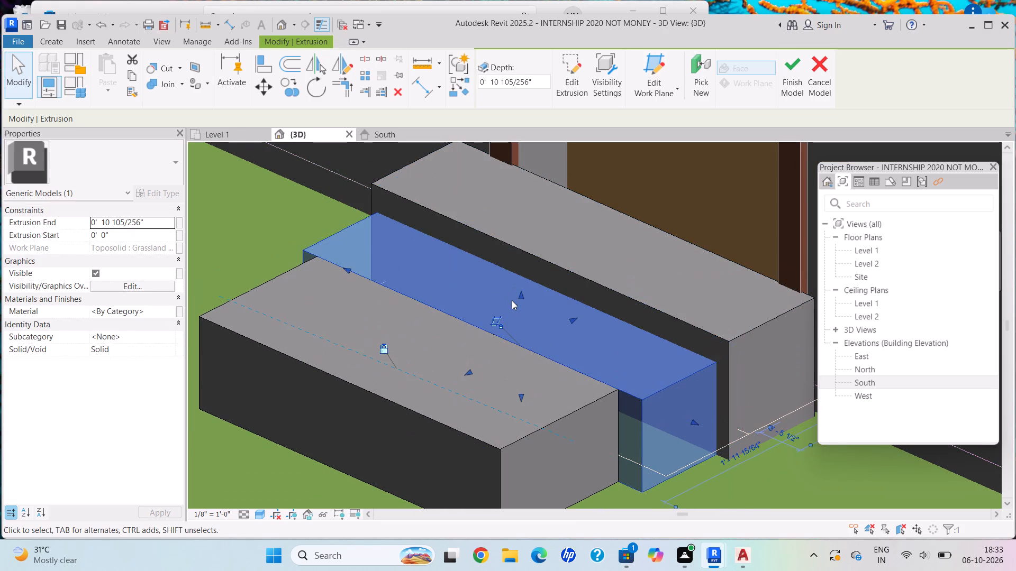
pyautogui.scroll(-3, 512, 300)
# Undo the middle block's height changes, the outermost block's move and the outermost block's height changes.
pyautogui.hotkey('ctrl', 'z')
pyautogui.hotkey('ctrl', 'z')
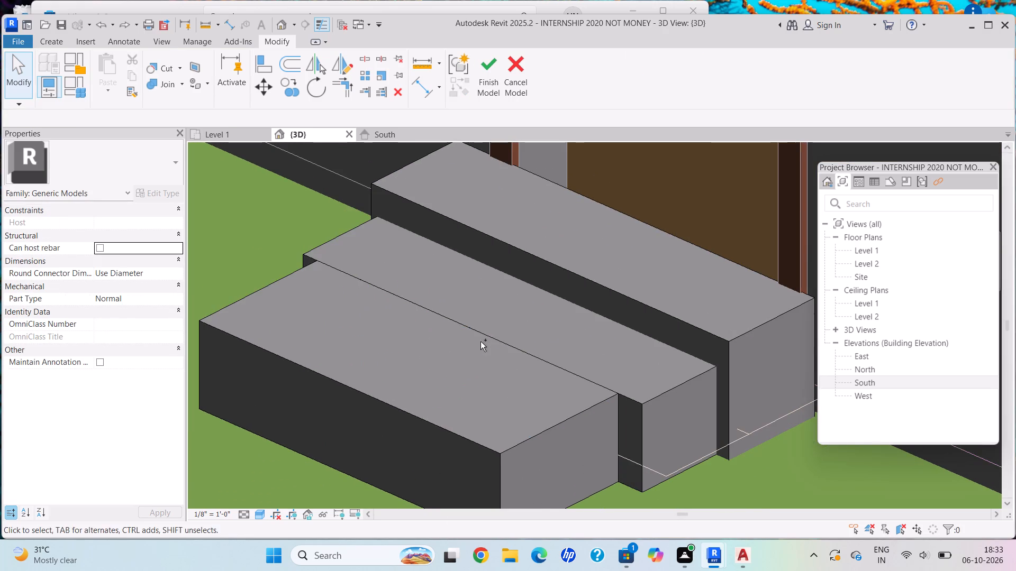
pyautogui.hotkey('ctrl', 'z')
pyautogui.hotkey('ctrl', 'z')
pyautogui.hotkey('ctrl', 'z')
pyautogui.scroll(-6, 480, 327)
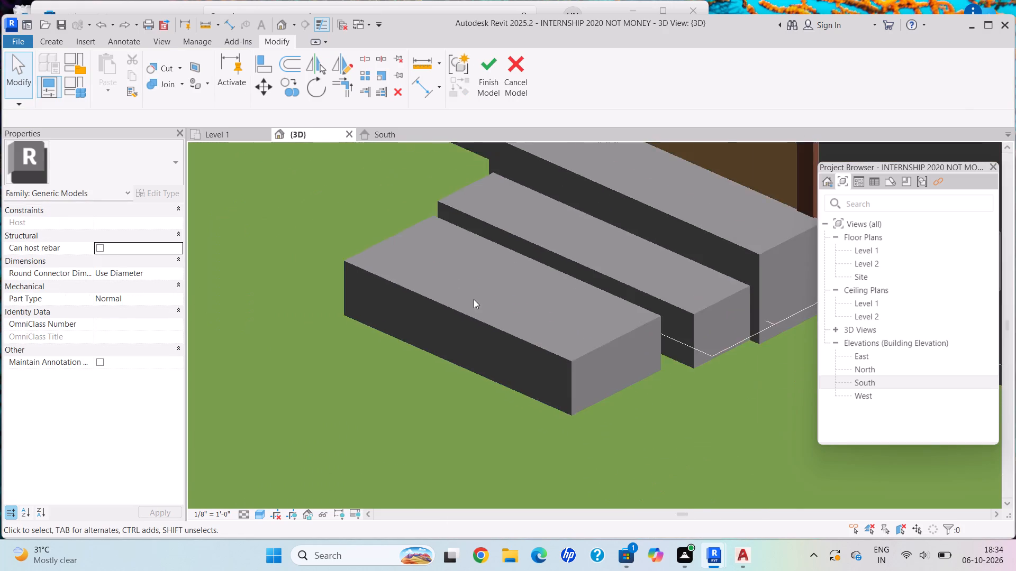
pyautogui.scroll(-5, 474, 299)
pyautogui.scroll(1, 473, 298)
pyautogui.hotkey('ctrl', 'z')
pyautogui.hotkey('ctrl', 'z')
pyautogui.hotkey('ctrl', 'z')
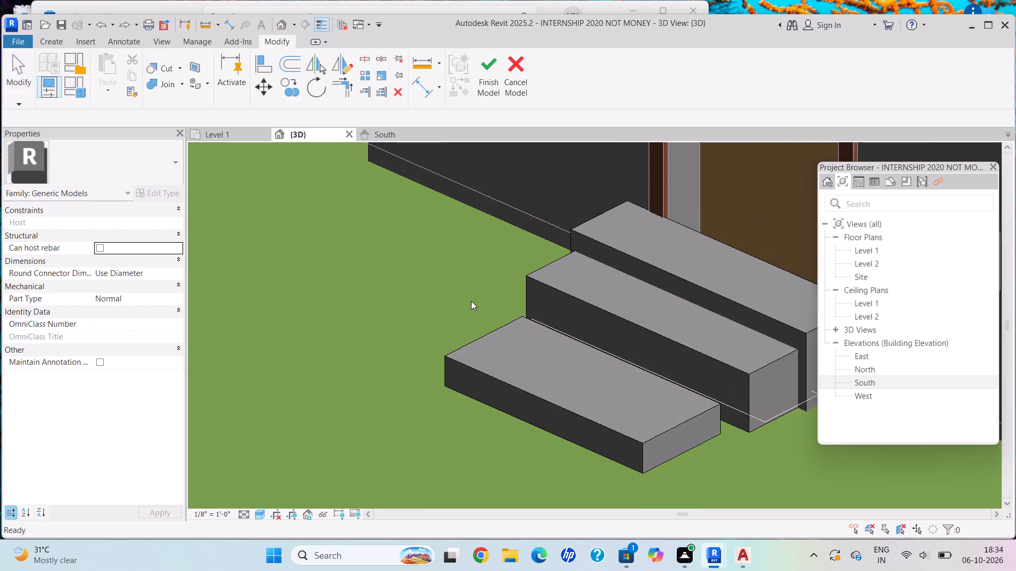
# Widen the outermost block by extending its inner face toward the middle block's front face.
pyautogui.scroll(-3, 471, 301)
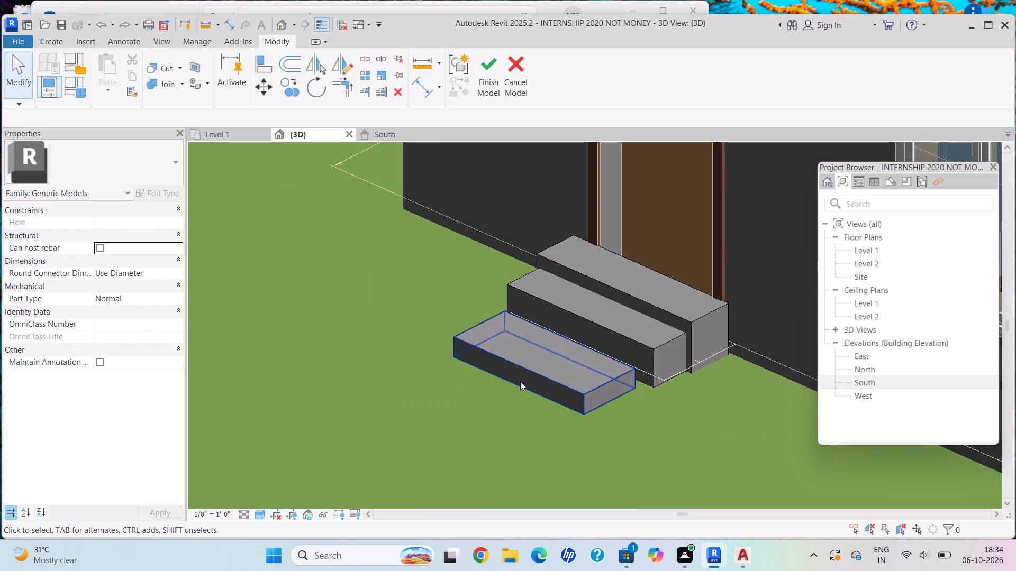
pyautogui.scroll(2, 629, 375)
pyautogui.scroll(-2, 633, 369)
pyautogui.scroll(1, 636, 365)
pyautogui.keyDown('shift'); pyautogui.moveTo(622, 368); pyautogui.dragTo(556, 374, button='middle'); pyautogui.keyUp('shift')
pyautogui.scroll(4, 589, 373)
pyautogui.scroll(-1, 607, 366)
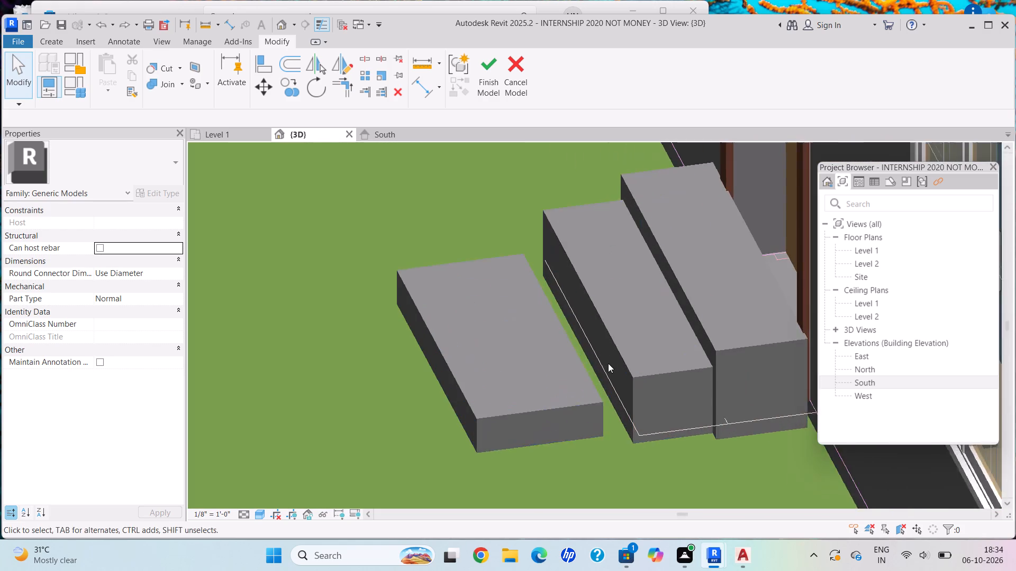
pyautogui.scroll(3, 613, 377)
pyautogui.keyDown('shift'); pyautogui.moveTo(567, 424); pyautogui.dragTo(545, 412, button='middle'); pyautogui.keyUp('shift')
pyautogui.click(541, 411)
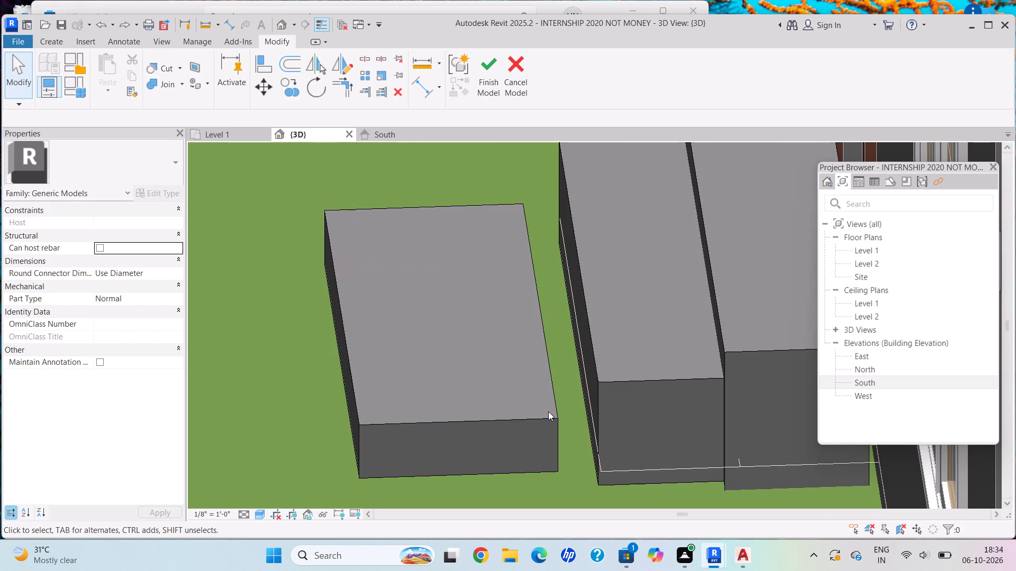
pyautogui.click(548, 417)
pyautogui.scroll(1, 569, 337)
pyautogui.scroll(-2, 569, 336)
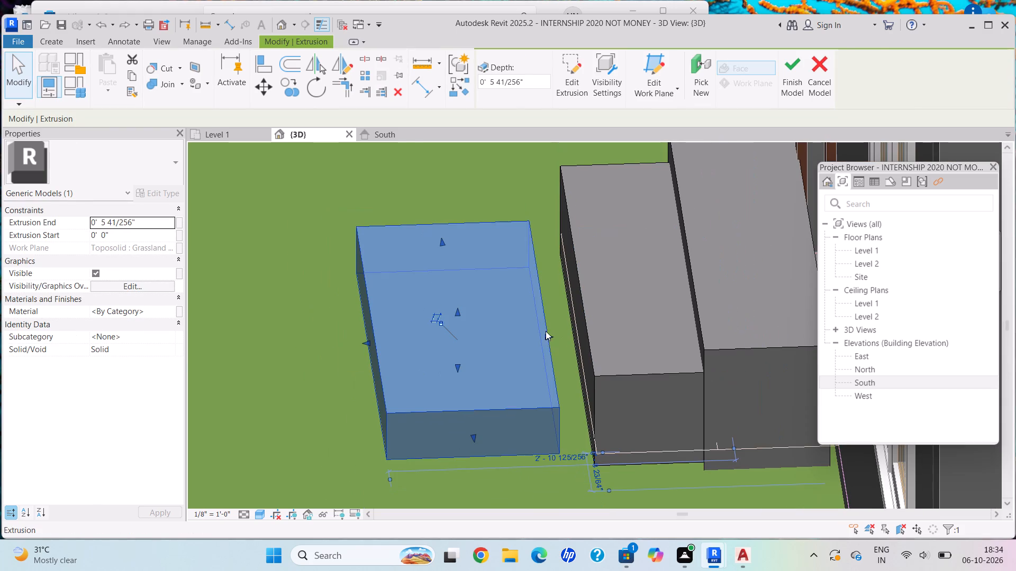
pyautogui.moveTo(547, 332); pyautogui.dragTo(570, 335)
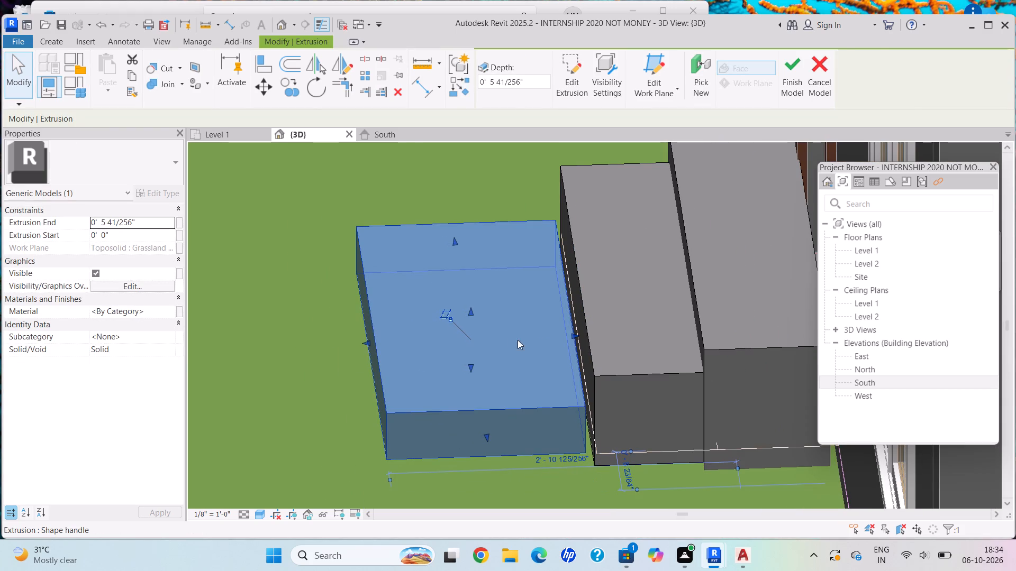
# Adjust the outermost block's top face to an extrusion end of about 5 27/128".
pyautogui.moveTo(474, 309); pyautogui.dragTo(480, 262)
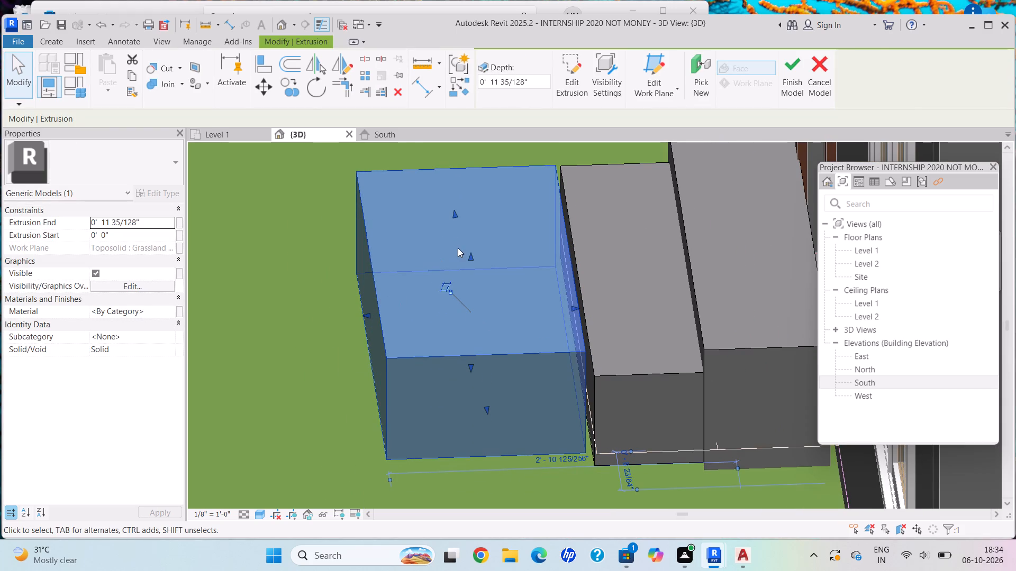
pyautogui.moveTo(472, 253); pyautogui.dragTo(466, 316)
pyautogui.scroll(-1, 441, 331)
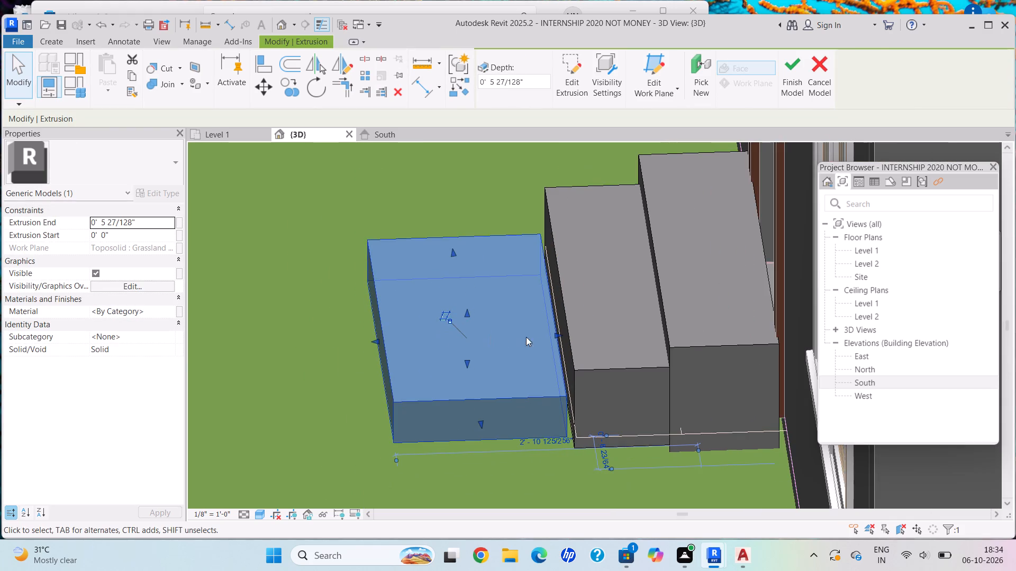
# Extend the outermost block's inner face slightly further to close in on the middle block's front face.
pyautogui.scroll(6, 550, 338)
pyautogui.moveTo(548, 335); pyautogui.dragTo(554, 335)
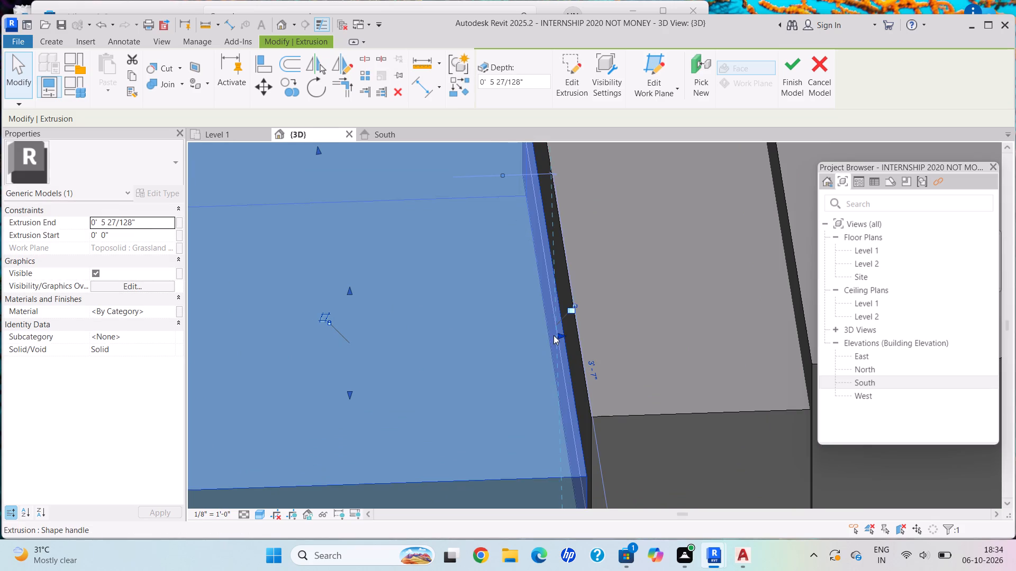
# Raise the underside of the outermost step block to an extrusion start of 5".
pyautogui.scroll(1, 467, 359)
pyautogui.moveTo(348, 363); pyautogui.dragTo(480, 285, button='middle')
pyautogui.scroll(-5, 457, 336)
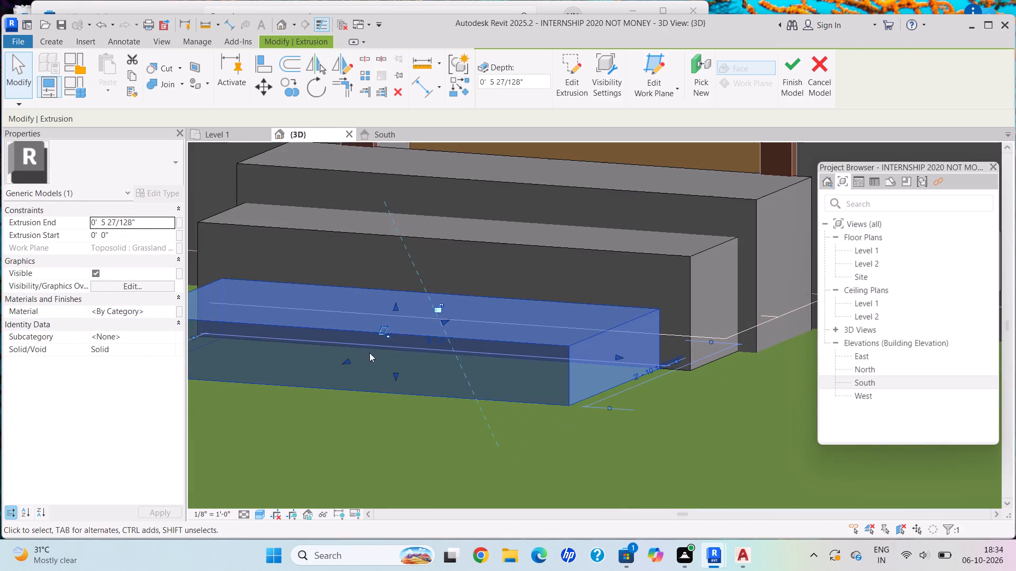
pyautogui.scroll(-1, 456, 324)
pyautogui.keyDown('shift'); pyautogui.moveTo(462, 326); pyautogui.dragTo(496, 419, button='middle'); pyautogui.keyUp('shift')
pyautogui.moveTo(400, 361); pyautogui.dragTo(406, 335)
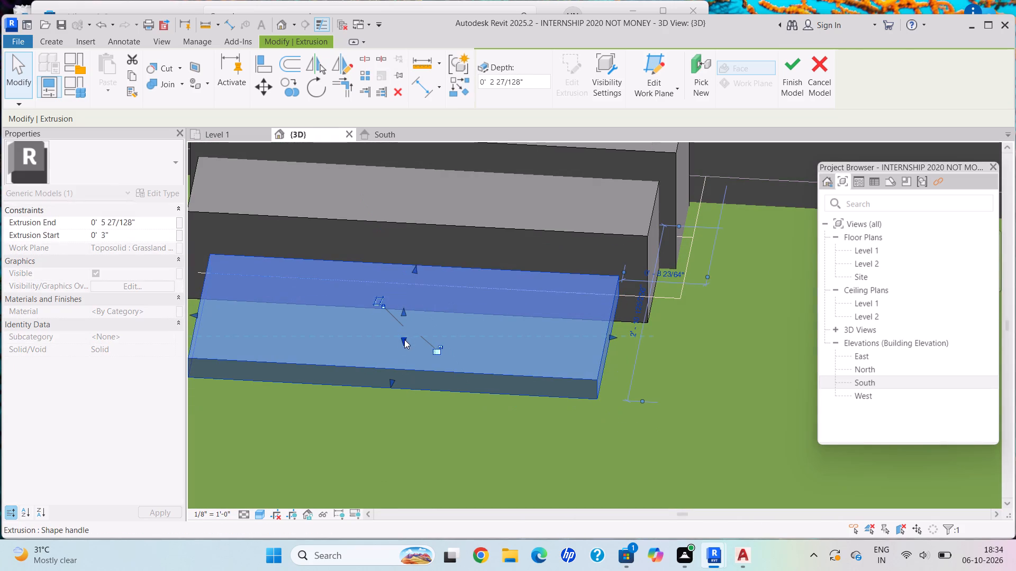
pyautogui.moveTo(401, 334); pyautogui.dragTo(410, 319)
pyautogui.scroll(-3, 410, 323)
pyautogui.scroll(1, 410, 323)
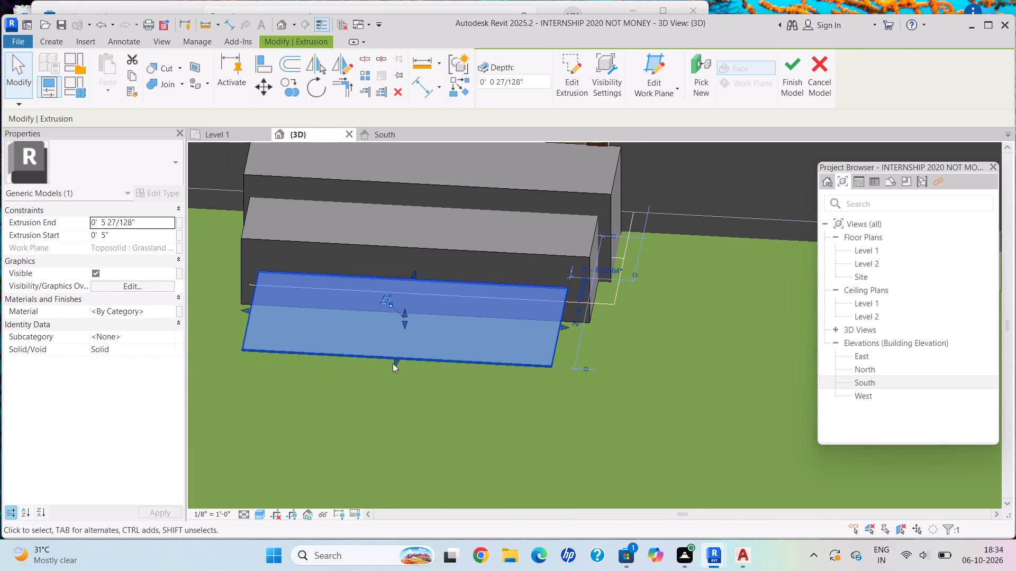
# Pull in the outermost block's front face and lower its extrusion end to about -0' 4 3/64".
pyautogui.moveTo(393, 363); pyautogui.dragTo(410, 330)
pyautogui.moveTo(406, 306); pyautogui.dragTo(406, 364)
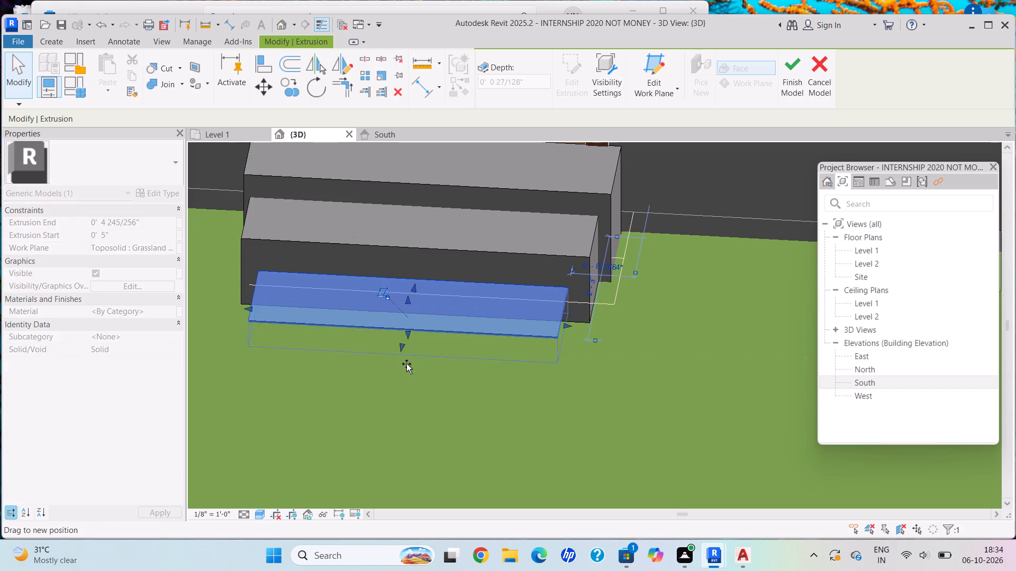
pyautogui.moveTo(406, 364); pyautogui.dragTo(406, 365)
pyautogui.scroll(-2, 403, 349)
pyautogui.keyDown('shift'); pyautogui.moveTo(398, 329); pyautogui.dragTo(422, 340, button='middle'); pyautogui.keyUp('shift')
pyautogui.scroll(-1, 533, 293)
pyautogui.scroll(1, 534, 293)
pyautogui.scroll(-1, 535, 293)
pyautogui.scroll(1, 535, 293)
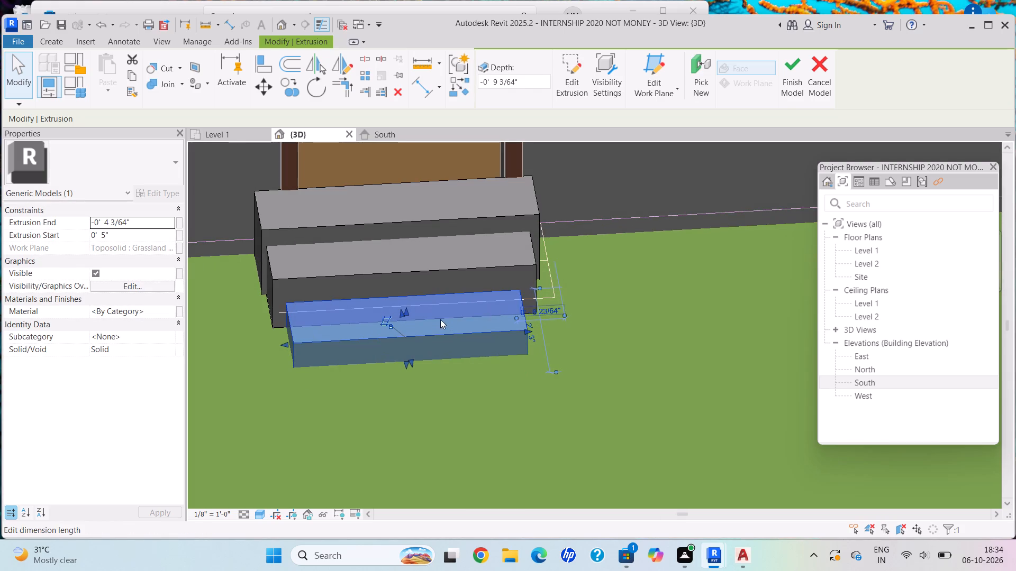
pyautogui.press('Escape')
# Finish the in-place model of the entry steps and return to the project.
pyautogui.scroll(-1, 455, 217)
pyautogui.scroll(1, 455, 217)
pyautogui.moveTo(455, 217); pyautogui.dragTo(393, 406, button='middle')
pyautogui.scroll(-4, 393, 403)
pyautogui.scroll(1, 462, 332)
pyautogui.scroll(-3, 462, 332)
pyautogui.moveTo(471, 319); pyautogui.dragTo(287, 405, button='middle')
pyautogui.scroll(-1, 403, 335)
pyautogui.scroll(1, 404, 335)
pyautogui.scroll(-1, 405, 336)
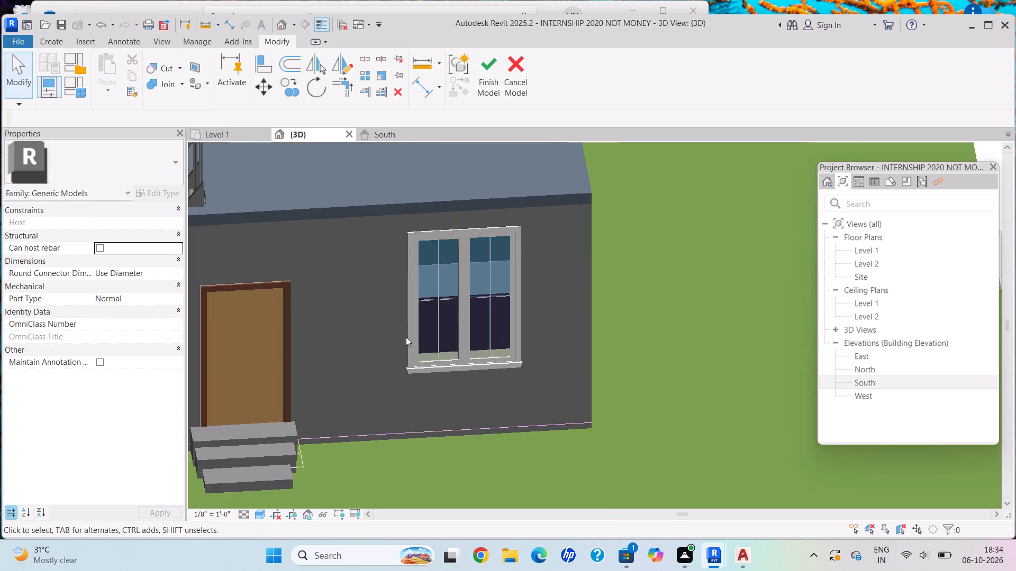
pyautogui.moveTo(495, 343); pyautogui.dragTo(534, 487, button='middle')
pyautogui.scroll(-2, 633, 402)
pyautogui.scroll(1, 633, 402)
pyautogui.click(497, 354)
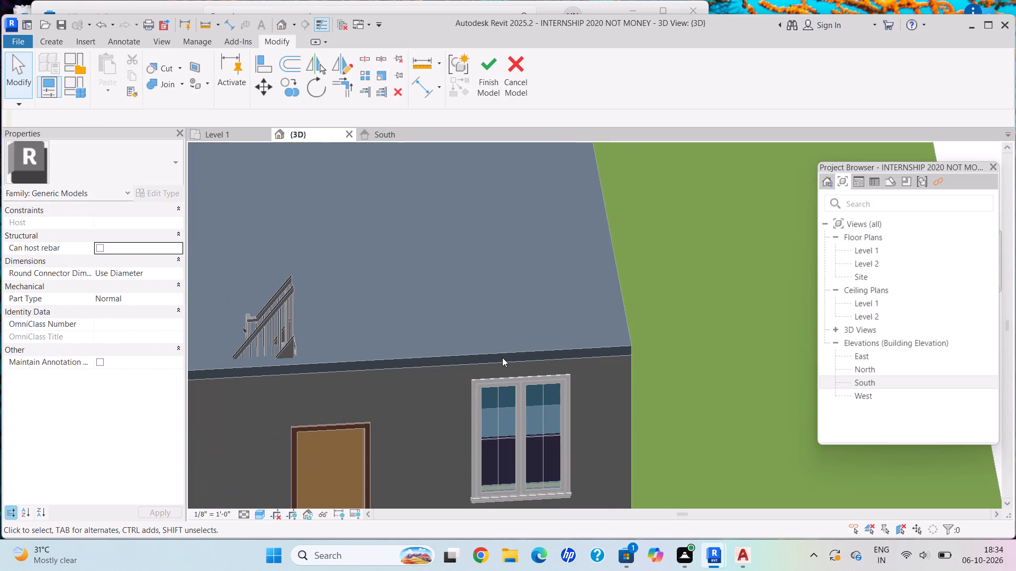
pyautogui.click(630, 419)
pyautogui.click(625, 417)
pyautogui.scroll(4, 624, 395)
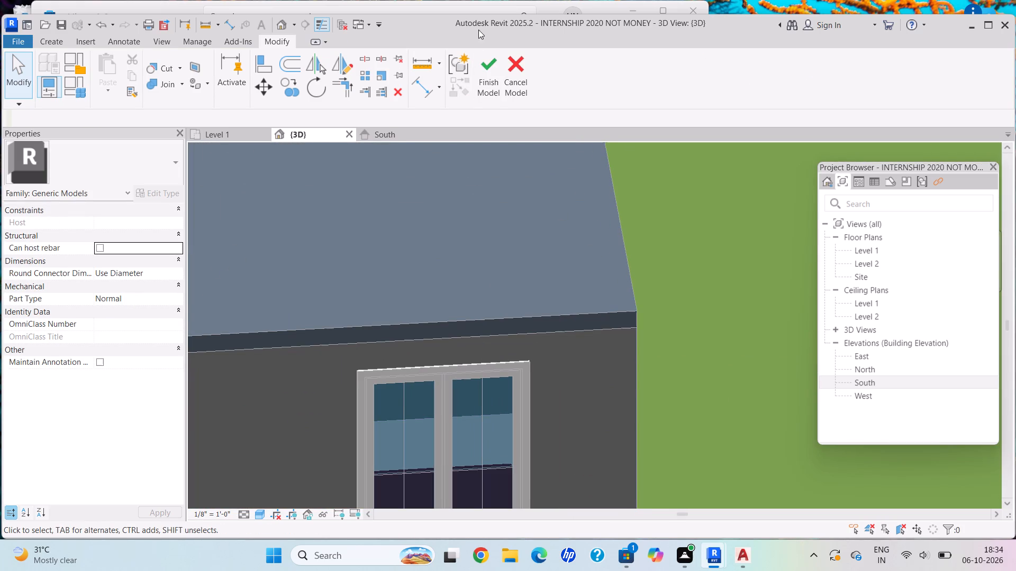
pyautogui.click(492, 67)
# Assign the Wood Planks material to the structure layer of the Generic - 8" wall type and apply the change.
pyautogui.click(639, 394)
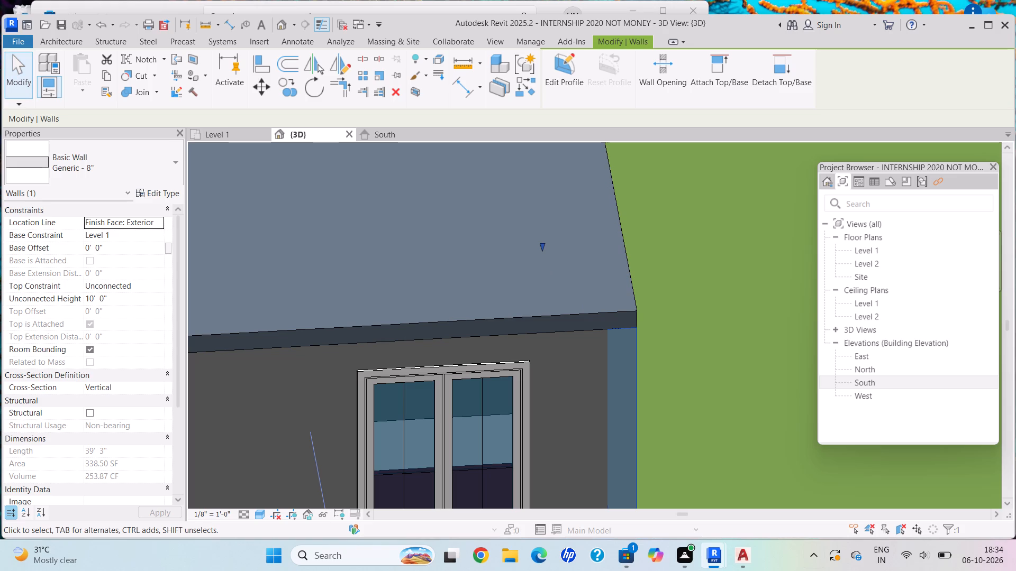
pyautogui.scroll(-4, 465, 306)
pyautogui.moveTo(460, 308); pyautogui.dragTo(518, 292, button='middle')
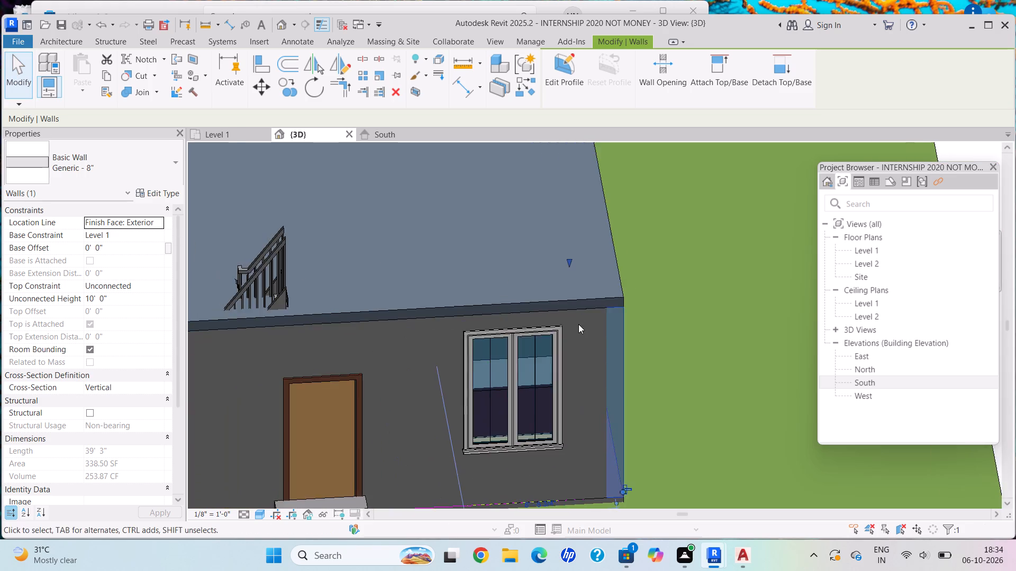
pyautogui.scroll(-2, 551, 343)
pyautogui.moveTo(539, 335); pyautogui.dragTo(524, 254, button='middle')
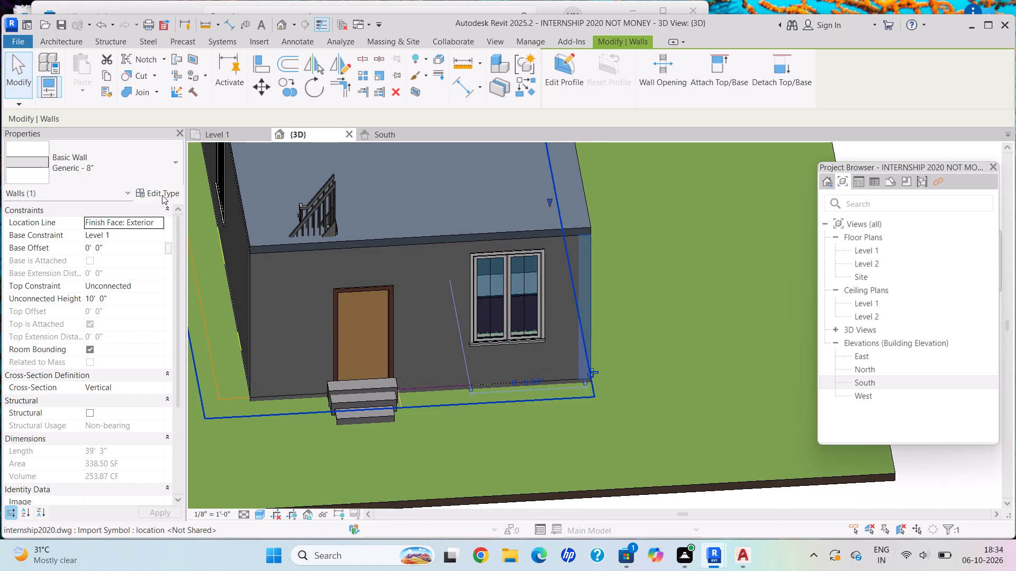
pyautogui.click(162, 185)
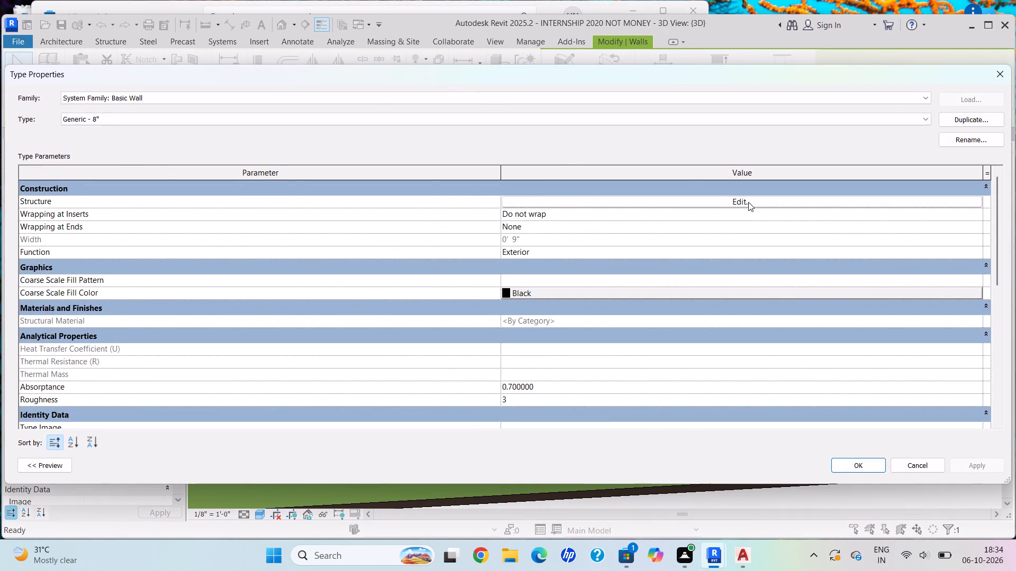
pyautogui.click(748, 202)
pyautogui.click(427, 200)
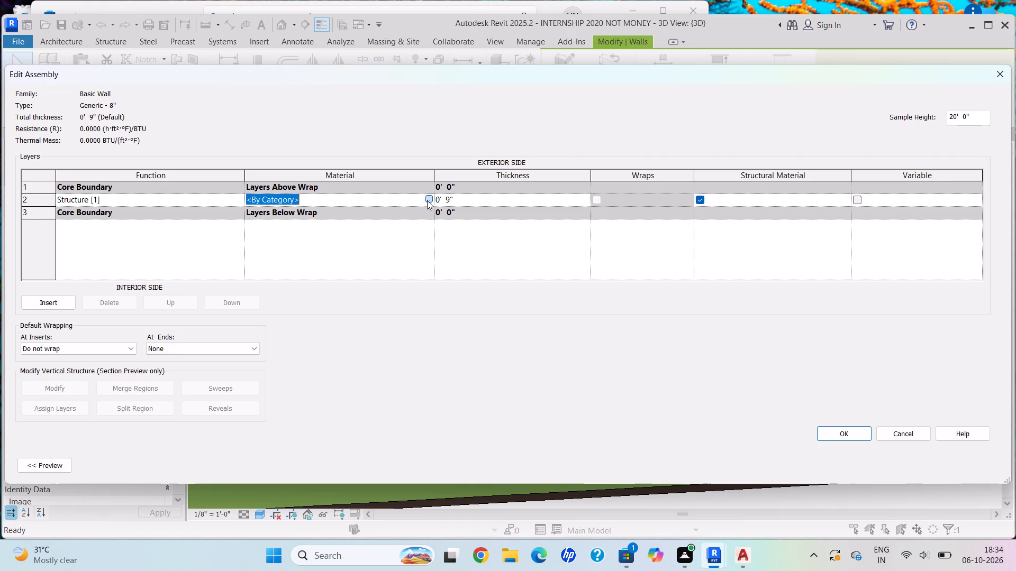
pyautogui.click(429, 199)
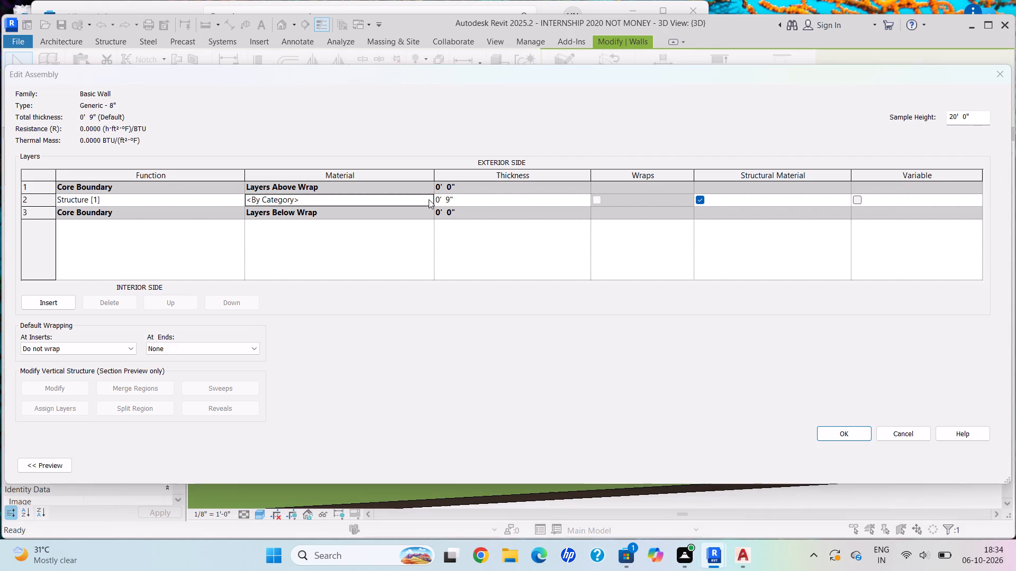
pyautogui.scroll(-4, 398, 309)
pyautogui.scroll(1, 398, 310)
pyautogui.scroll(-1, 398, 310)
pyautogui.scroll(-1, 448, 288)
pyautogui.scroll(2, 449, 287)
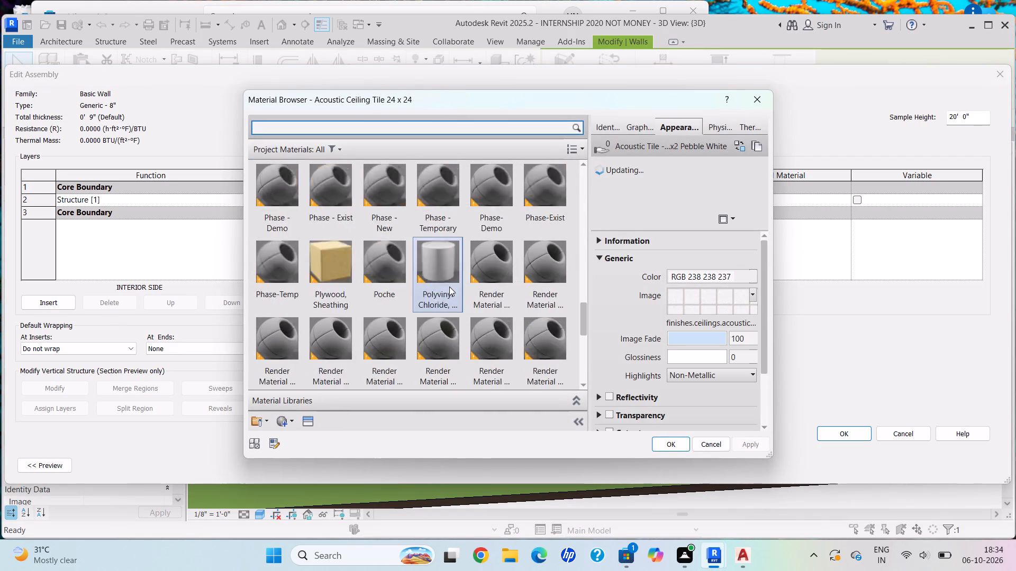
pyautogui.scroll(4, 395, 245)
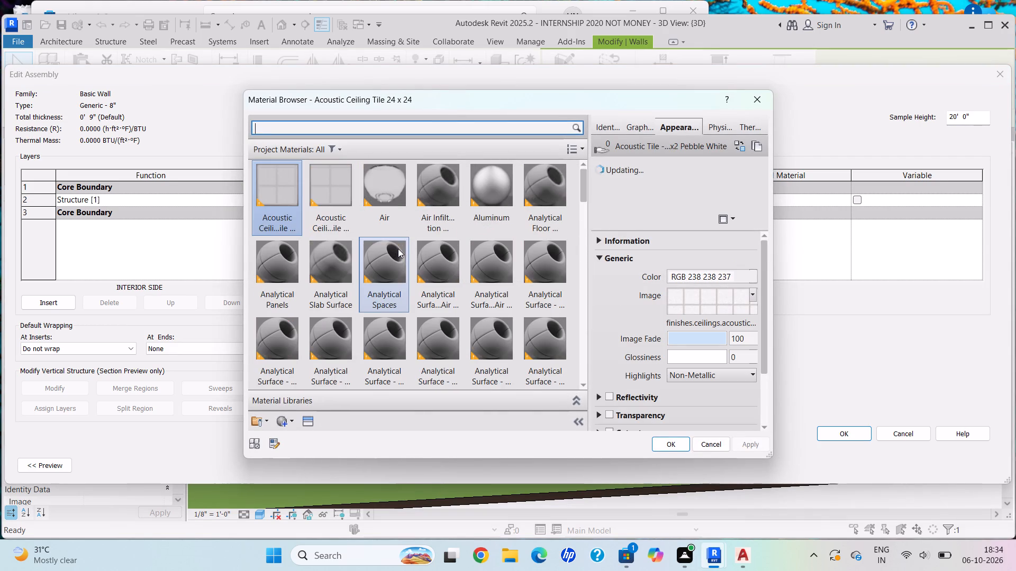
pyautogui.scroll(-6, 398, 248)
pyautogui.scroll(3, 402, 255)
pyautogui.scroll(-3, 403, 255)
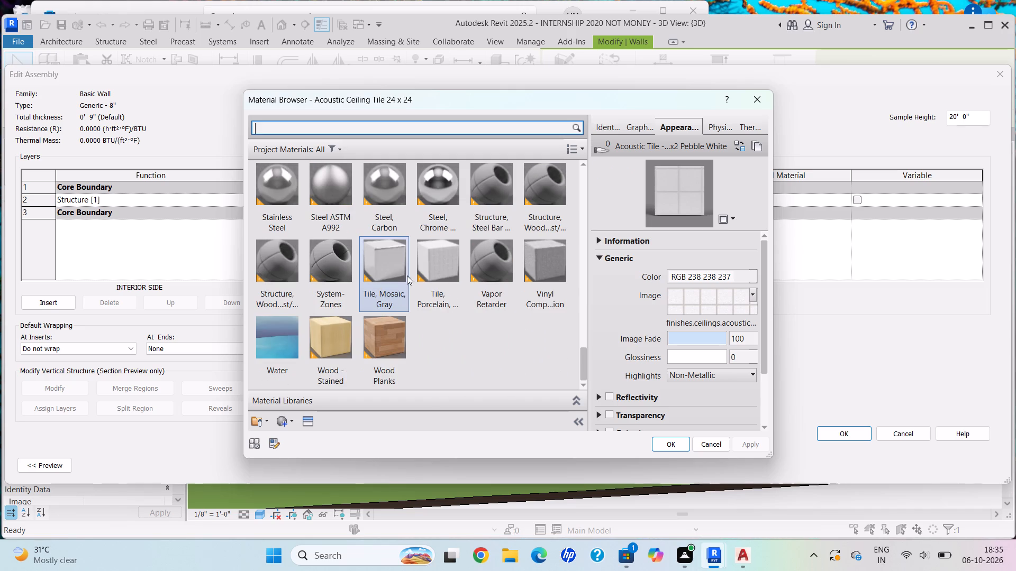
pyautogui.click(394, 334)
pyautogui.click(665, 442)
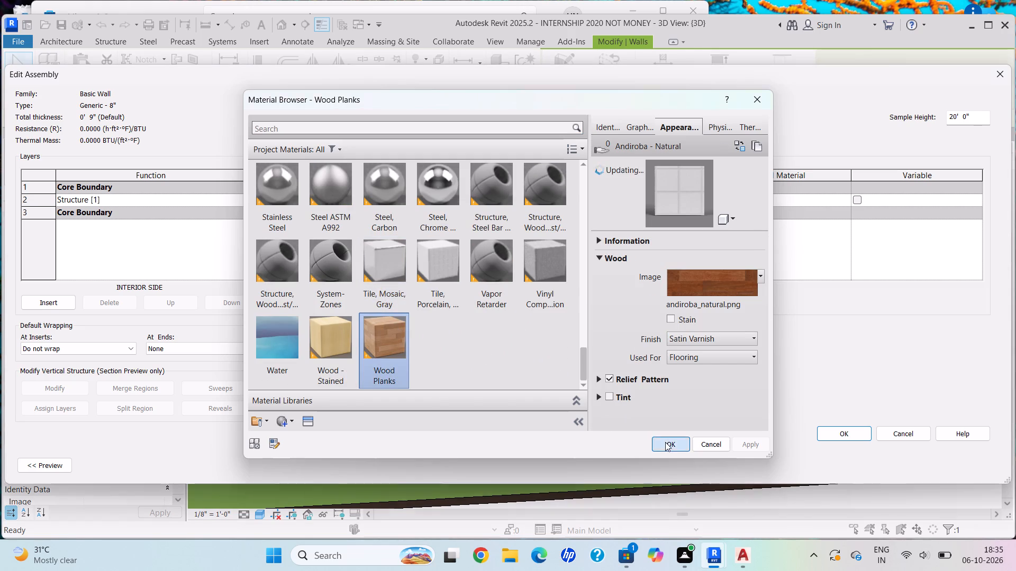
pyautogui.click(861, 436)
pyautogui.click(981, 462)
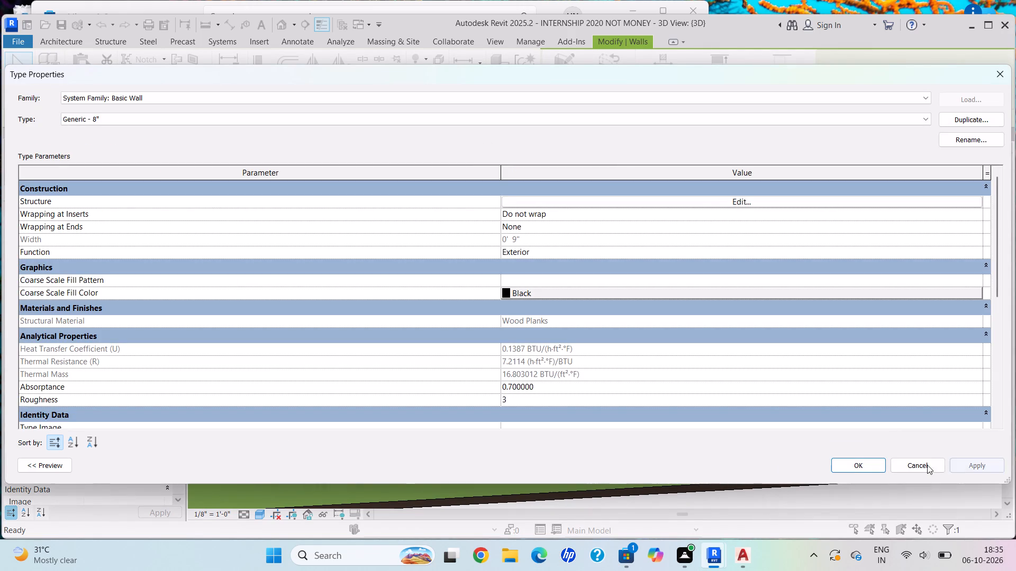
pyautogui.click(863, 461)
pyautogui.scroll(-4, 556, 412)
pyautogui.middleClick(543, 383)
pyautogui.scroll(1, 543, 383)
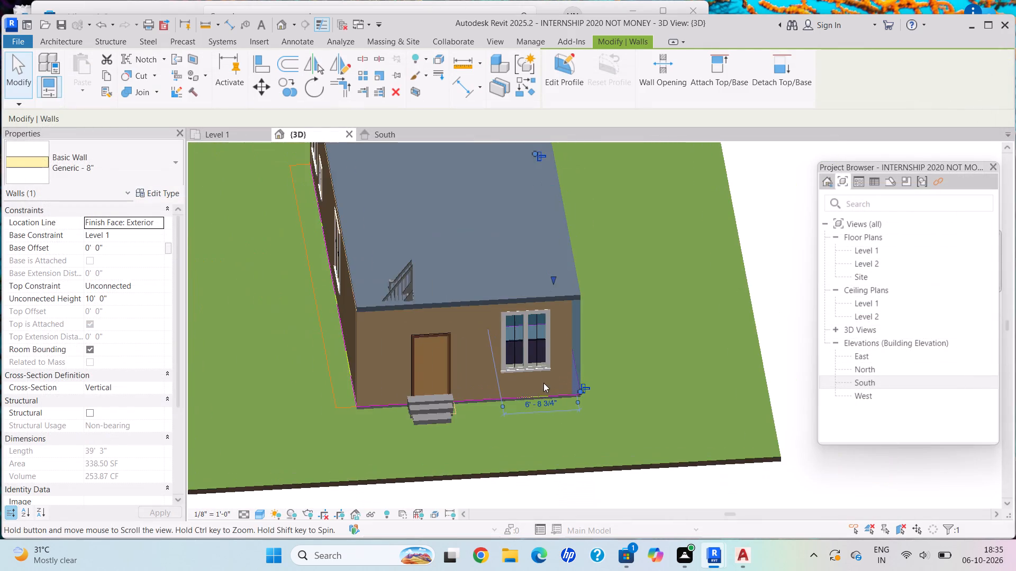
pyautogui.scroll(-1, 543, 383)
pyautogui.press('Escape')
# Assign the Plywood, Sheathing material to the structure layer of the Generic - 12" roof type and apply the change.
pyautogui.scroll(1, 492, 367)
pyautogui.keyDown('shift'); pyautogui.moveTo(490, 367); pyautogui.dragTo(516, 231, button='middle'); pyautogui.keyUp('shift')
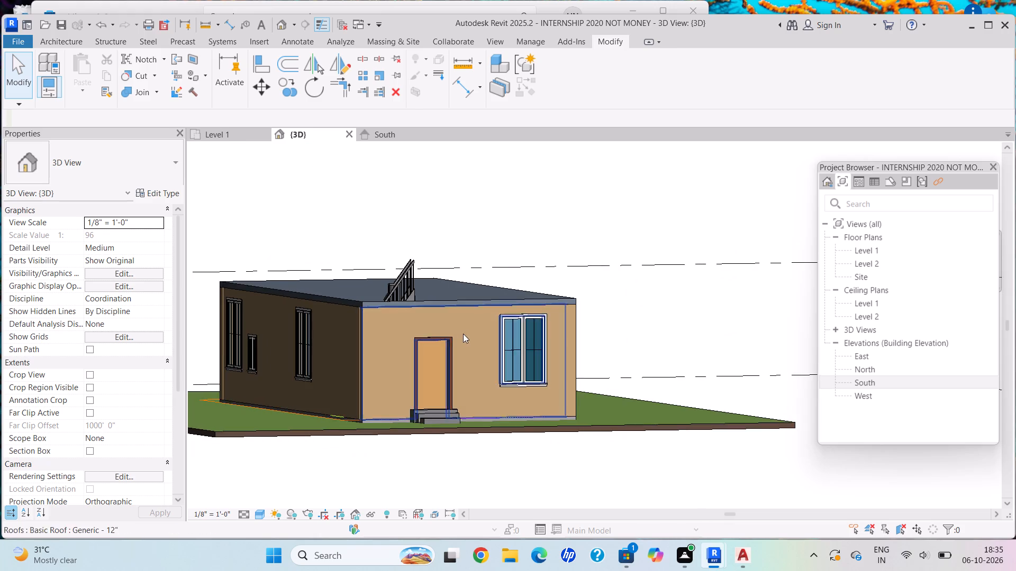
pyautogui.scroll(4, 457, 334)
pyautogui.keyDown('shift'); pyautogui.moveTo(434, 301); pyautogui.dragTo(382, 312, button='middle'); pyautogui.keyUp('shift')
pyautogui.scroll(2, 485, 291)
pyautogui.scroll(-1, 509, 287)
pyautogui.scroll(1, 520, 285)
pyautogui.scroll(-1, 525, 284)
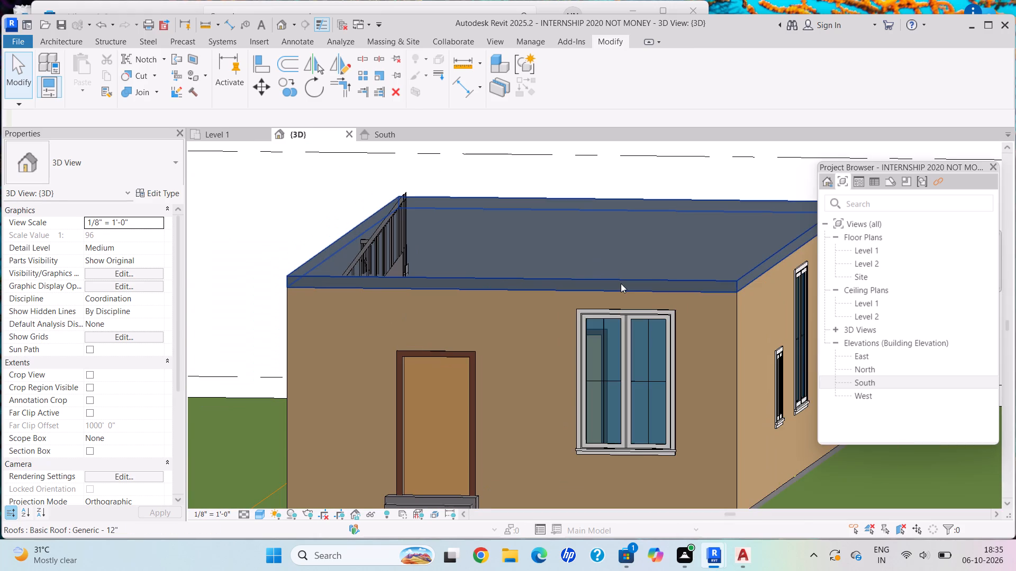
pyautogui.click(621, 283)
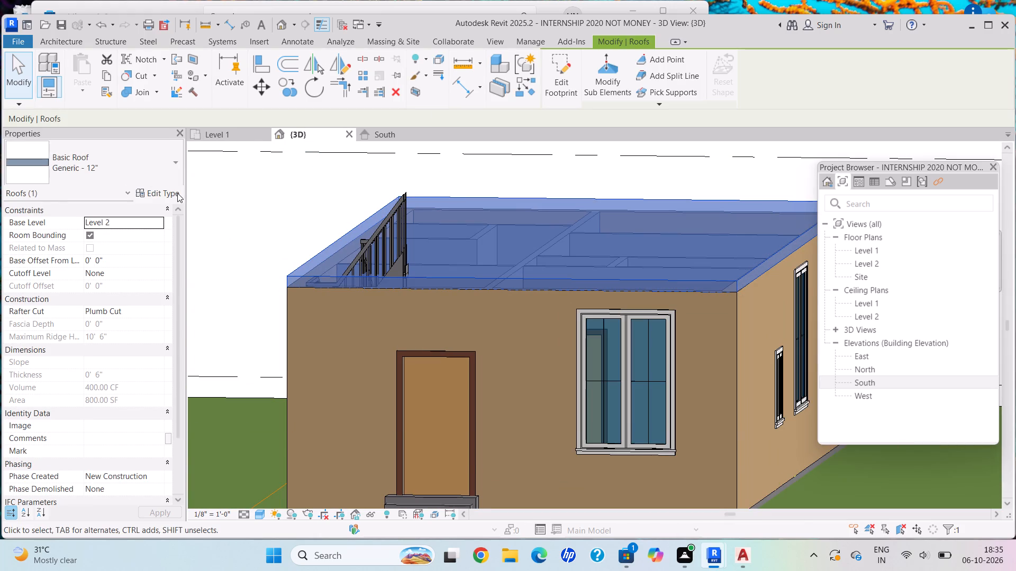
pyautogui.click(176, 193)
pyautogui.click(739, 198)
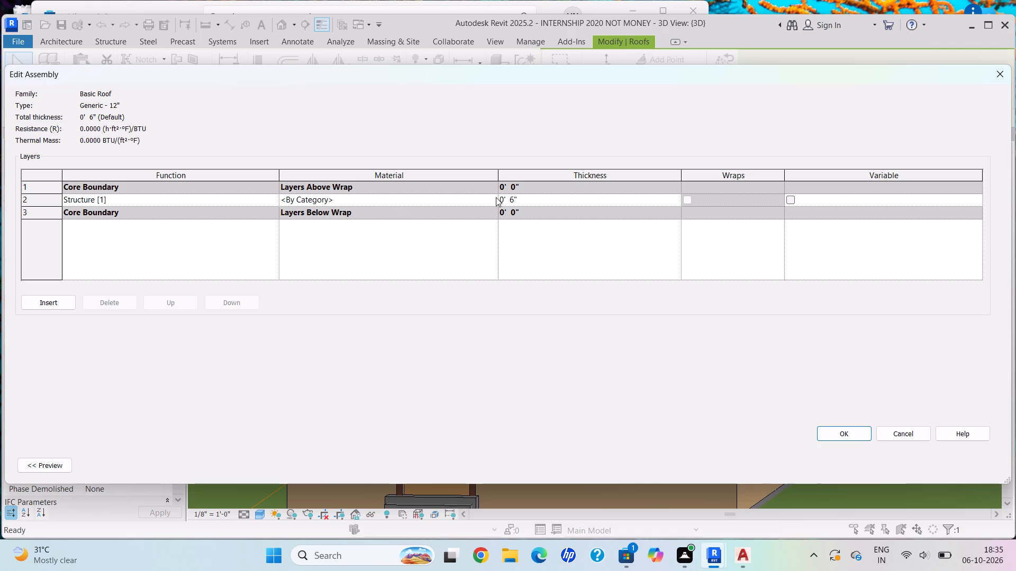
pyautogui.click(494, 197)
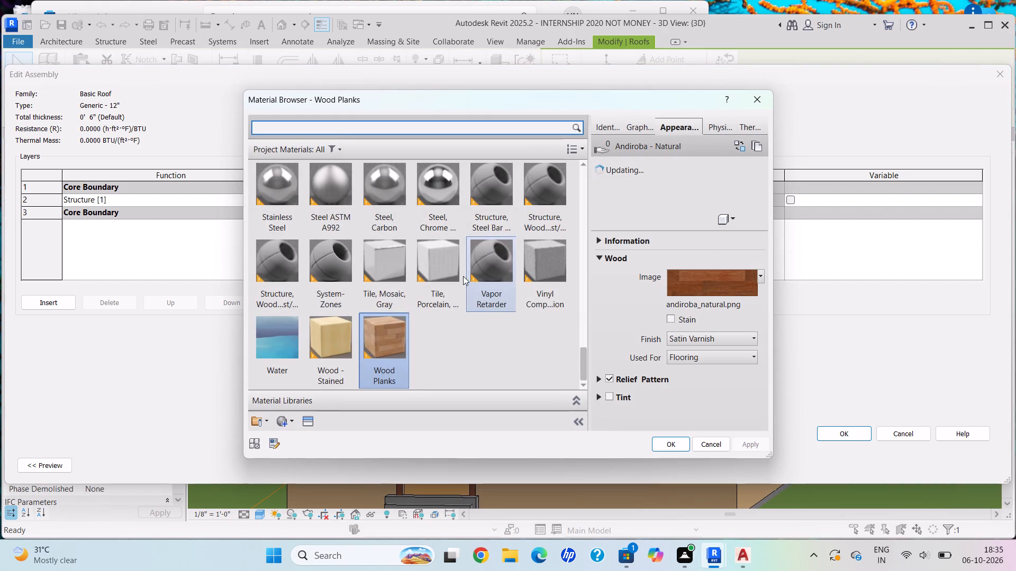
pyautogui.scroll(6, 463, 274)
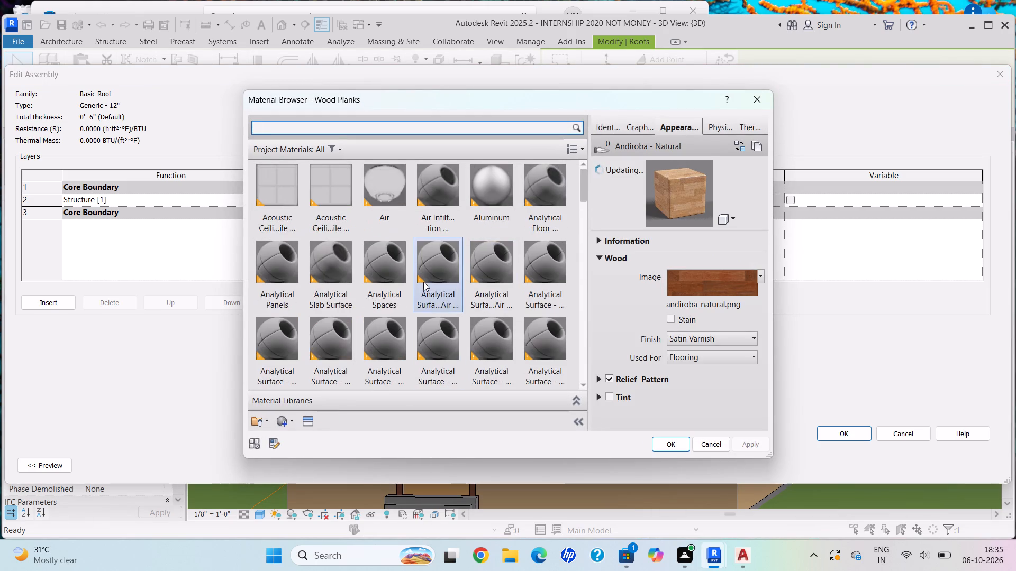
pyautogui.scroll(-2, 423, 282)
pyautogui.scroll(3, 423, 281)
pyautogui.scroll(-4, 425, 281)
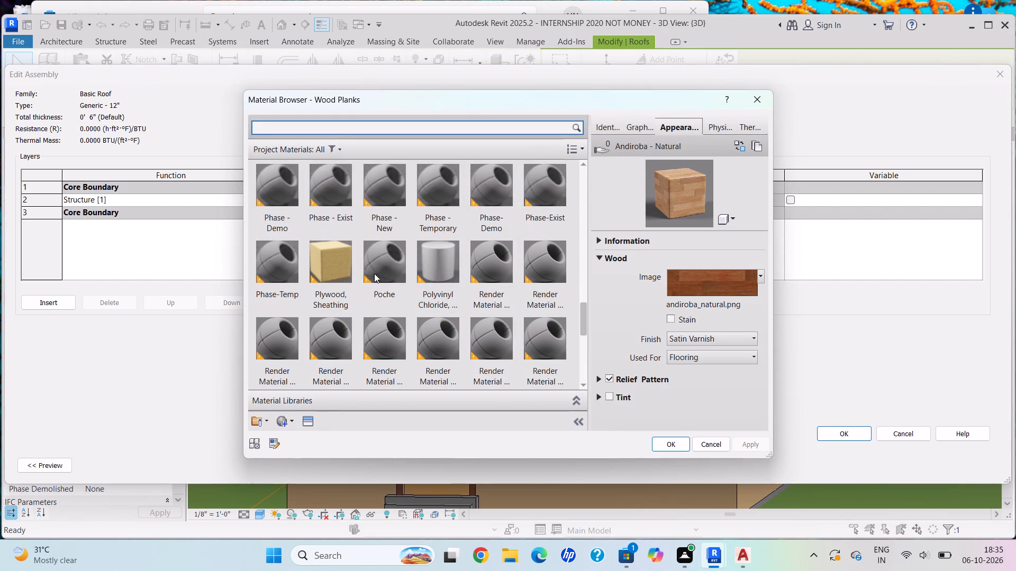
pyautogui.click(338, 260)
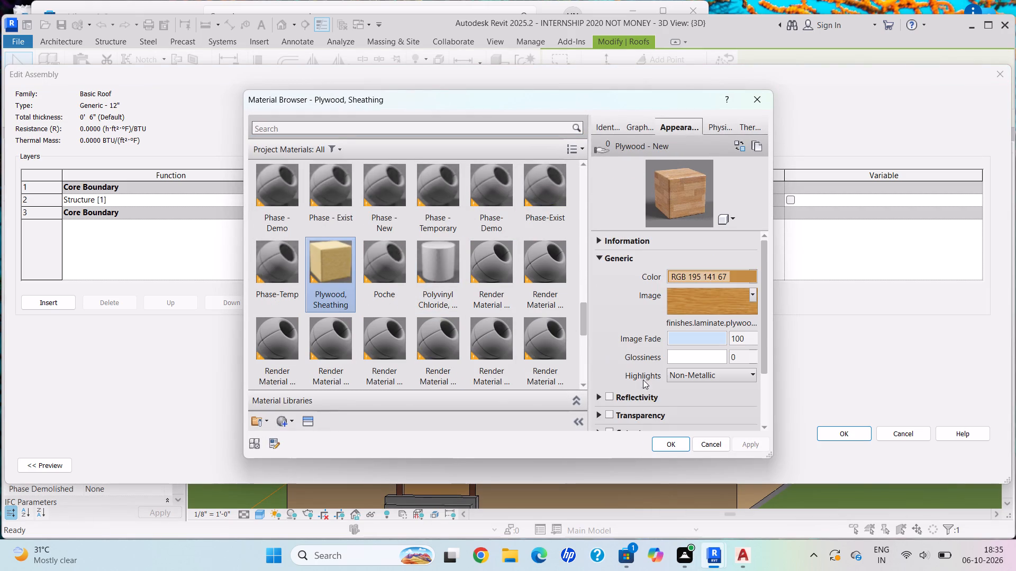
pyautogui.click(677, 443)
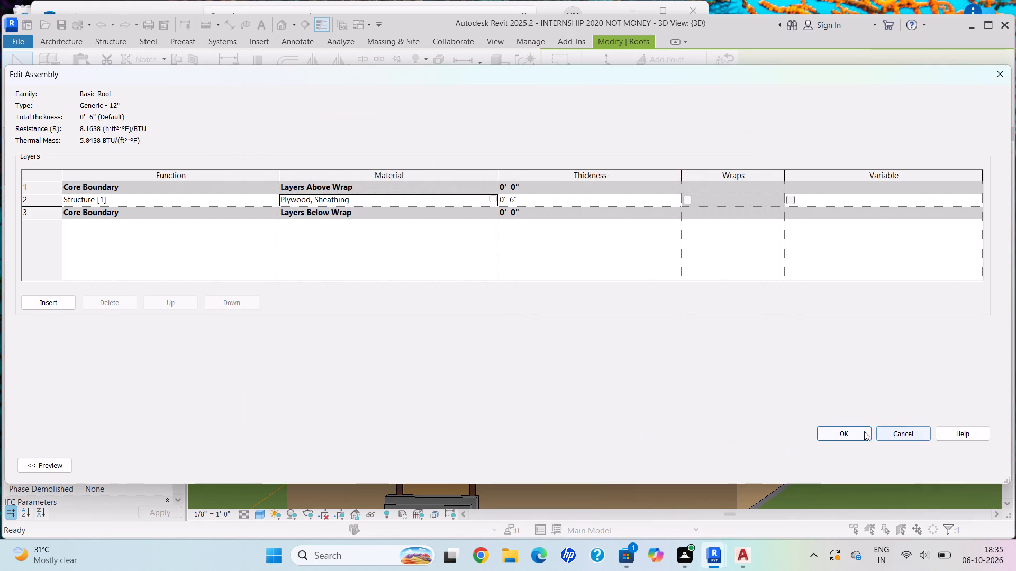
pyautogui.click(859, 431)
pyautogui.click(969, 464)
pyautogui.click(870, 466)
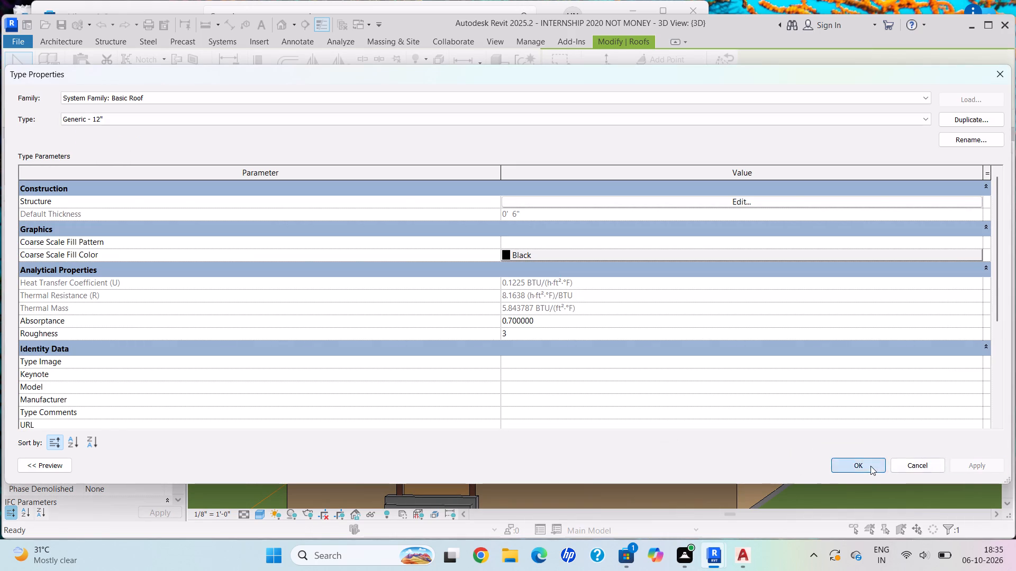
pyautogui.scroll(-2, 563, 321)
pyautogui.press('Escape')
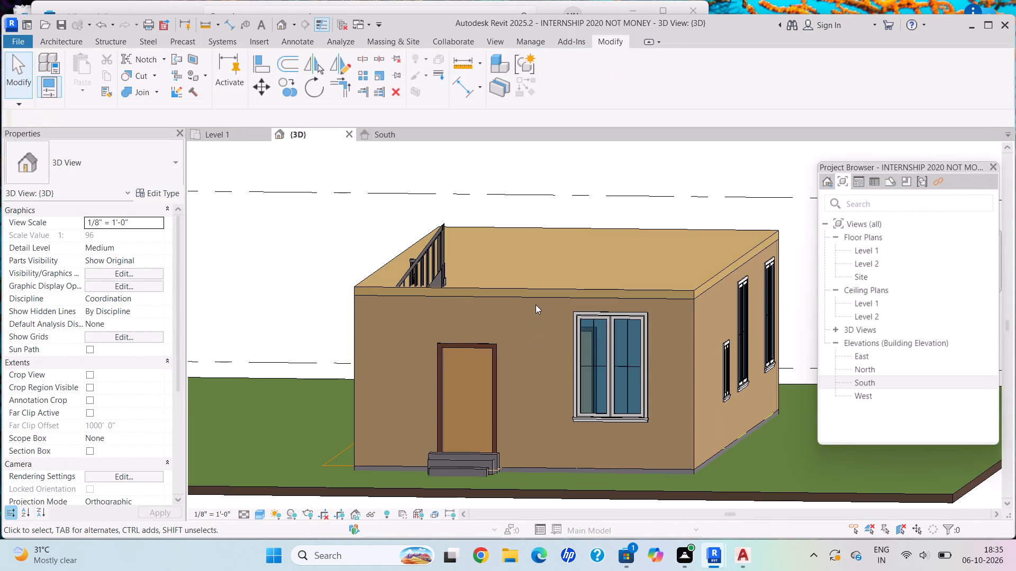
# Assign the Door - Frame material to the structure layer of the Generic - 8" wall type and apply the change.
pyautogui.scroll(-1, 605, 337)
pyautogui.scroll(4, 606, 337)
pyautogui.moveTo(668, 339); pyautogui.dragTo(394, 160, button='middle')
pyautogui.scroll(1, 395, 161)
pyautogui.scroll(-2, 440, 242)
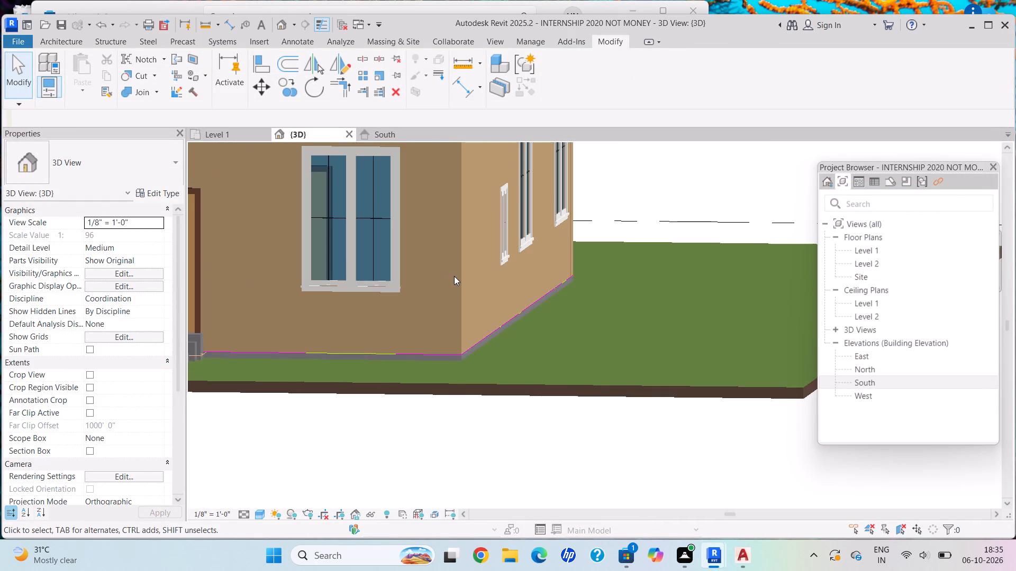
pyautogui.click(458, 281)
pyautogui.click(157, 192)
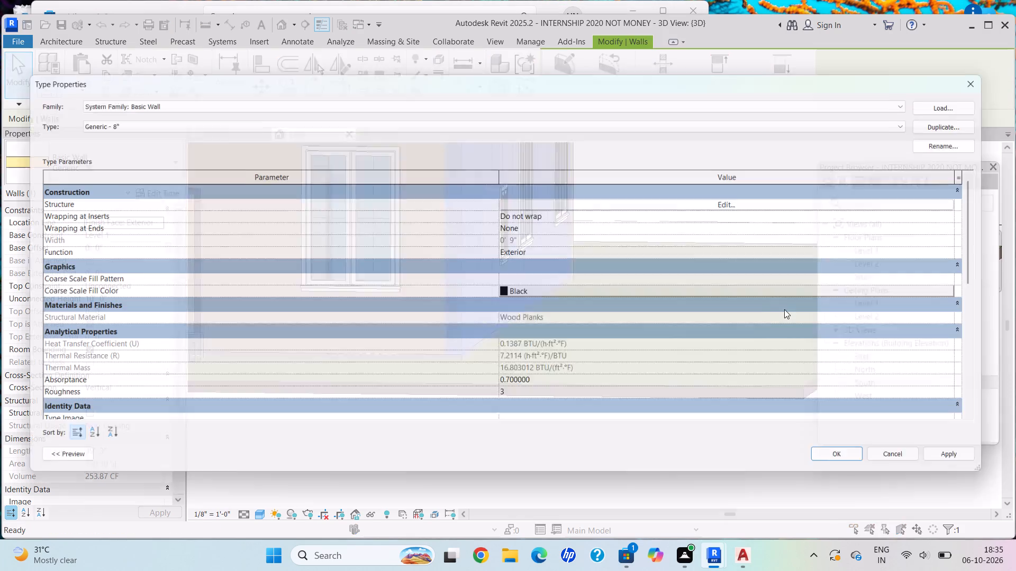
pyautogui.click(737, 204)
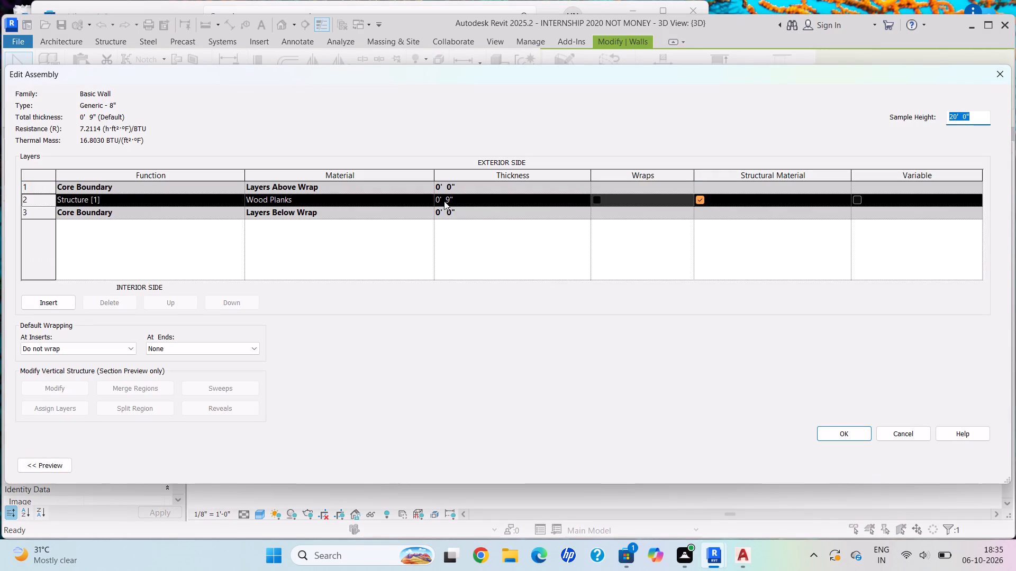
pyautogui.click(427, 202)
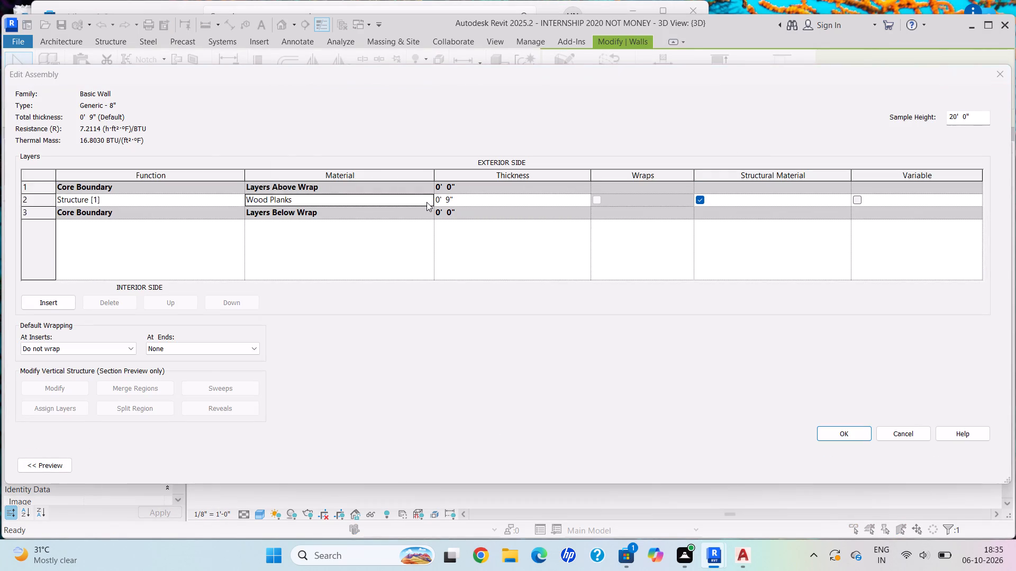
pyautogui.scroll(-2, 420, 331)
pyautogui.scroll(3, 420, 331)
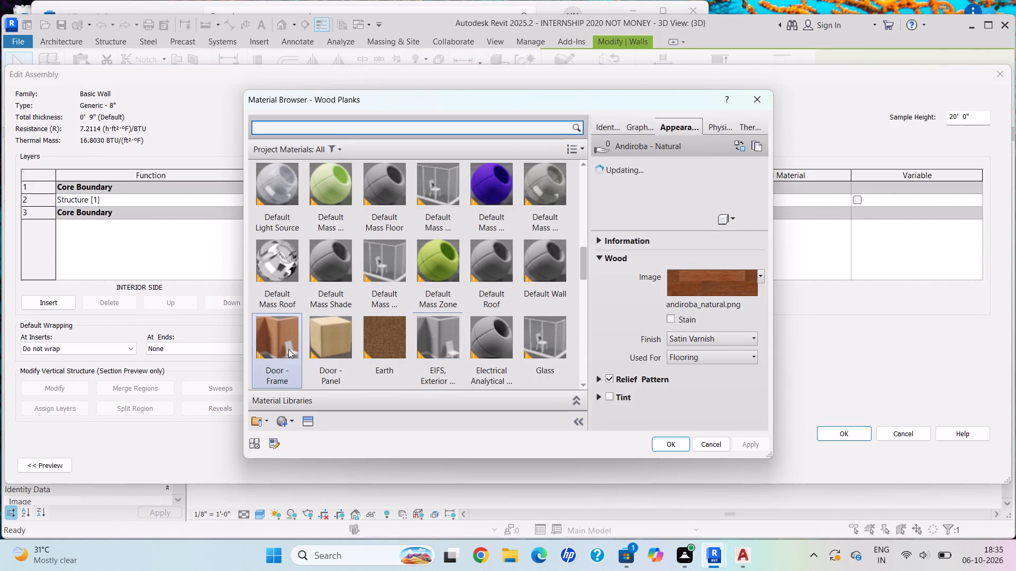
pyautogui.click(274, 335)
pyautogui.click(660, 444)
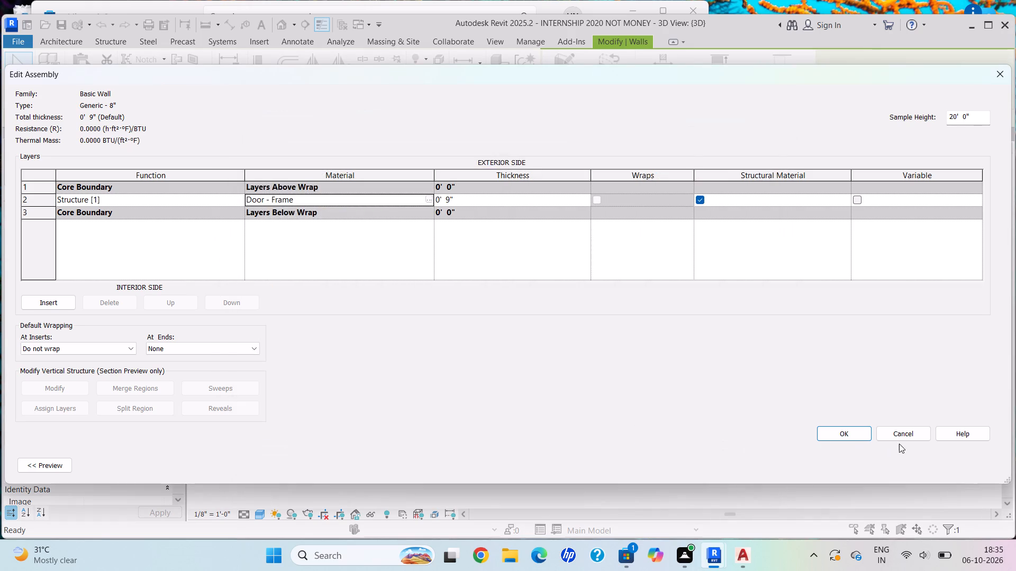
pyautogui.click(859, 431)
pyautogui.click(979, 466)
pyautogui.click(843, 466)
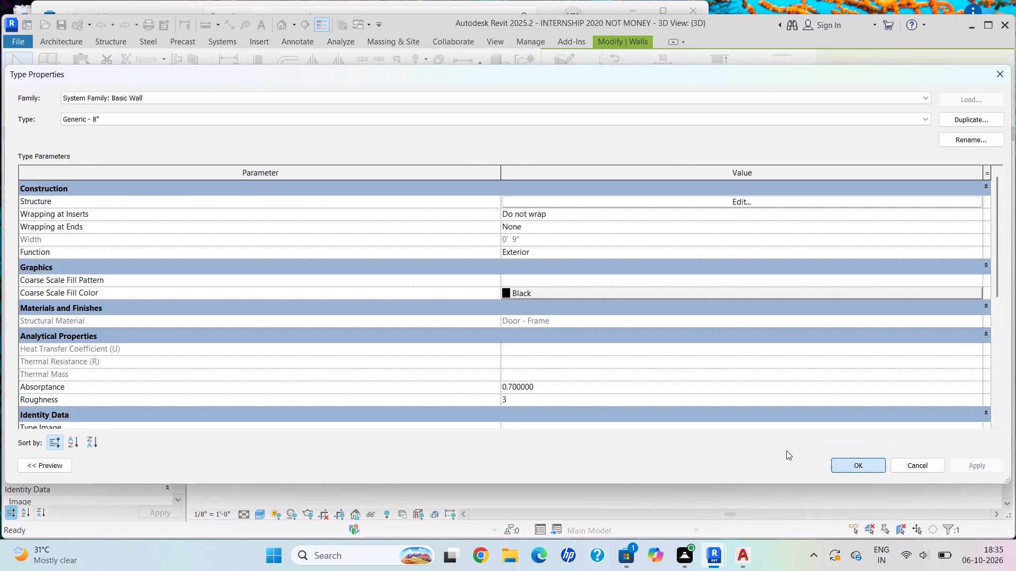
pyautogui.scroll(1, 407, 346)
pyautogui.scroll(-3, 407, 346)
pyautogui.press('Escape')
pyautogui.scroll(-1, 418, 302)
pyautogui.scroll(1, 418, 302)
pyautogui.scroll(-1, 418, 302)
pyautogui.press('Escape')
# Pull the middle entry step's front face slightly inward and extend the lowest step's back face toward it.
pyautogui.moveTo(392, 276); pyautogui.dragTo(409, 284, button='middle')
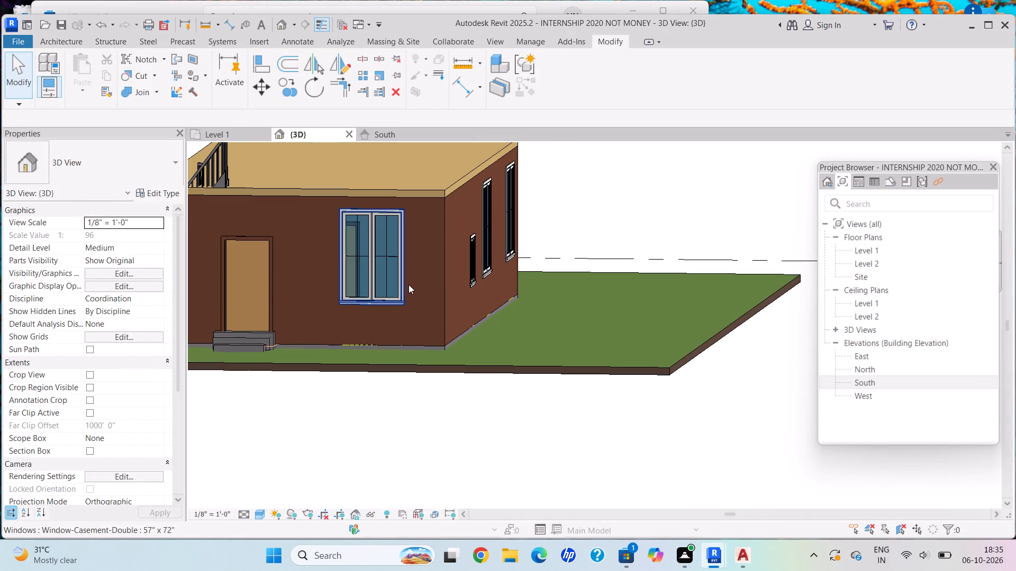
pyautogui.moveTo(409, 284); pyautogui.dragTo(454, 289, button='middle')
pyautogui.scroll(-3, 386, 268)
pyautogui.moveTo(394, 273); pyautogui.dragTo(469, 305, button='middle')
pyautogui.keyDown('shift'); pyautogui.moveTo(370, 330); pyautogui.dragTo(395, 272, button='middle'); pyautogui.keyUp('shift')
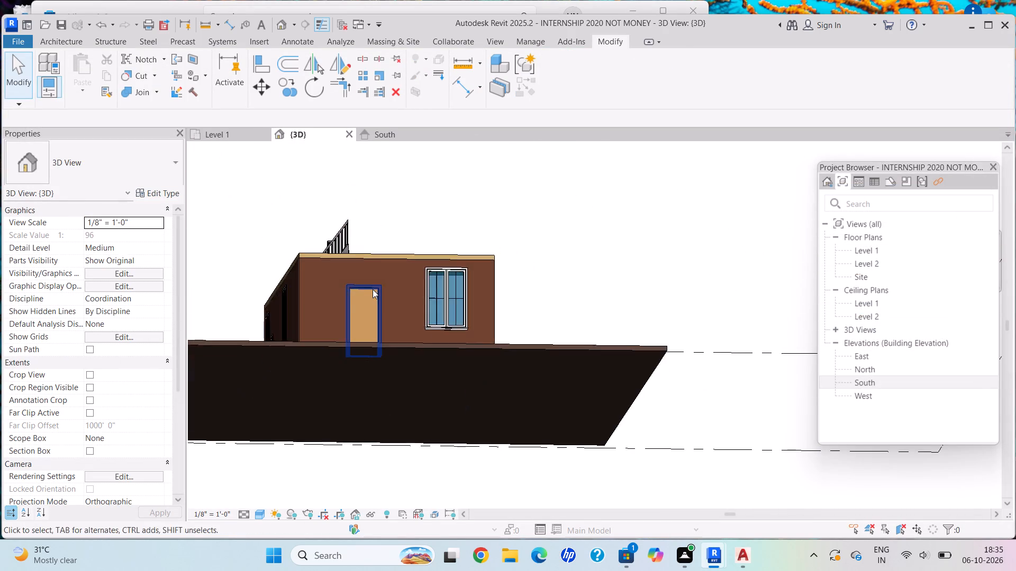
pyautogui.scroll(7, 371, 290)
pyautogui.keyDown('shift'); pyautogui.moveTo(377, 317); pyautogui.dragTo(488, 392, button='middle'); pyautogui.keyUp('shift')
pyautogui.scroll(-4, 361, 377)
pyautogui.moveTo(355, 380); pyautogui.dragTo(602, 377, button='middle')
pyautogui.scroll(1, 602, 377)
pyautogui.keyDown('shift'); pyautogui.moveTo(510, 375); pyautogui.dragTo(460, 409, button='middle'); pyautogui.keyUp('shift')
pyautogui.scroll(4, 551, 403)
pyautogui.scroll(-1, 559, 407)
pyautogui.scroll(4, 586, 425)
pyautogui.keyDown('shift'); pyautogui.moveTo(610, 461); pyautogui.dragTo(634, 477, button='middle'); pyautogui.keyUp('shift')
pyautogui.keyDown('shift'); pyautogui.scroll(1, 634, 477); pyautogui.keyUp('shift')
pyautogui.scroll(-1, 633, 474)
pyautogui.scroll(1, 604, 461)
pyautogui.scroll(-1, 604, 461)
pyautogui.scroll(7, 604, 461)
pyautogui.keyDown('shift'); pyautogui.moveTo(609, 448); pyautogui.dragTo(647, 472, button='middle'); pyautogui.keyUp('shift')
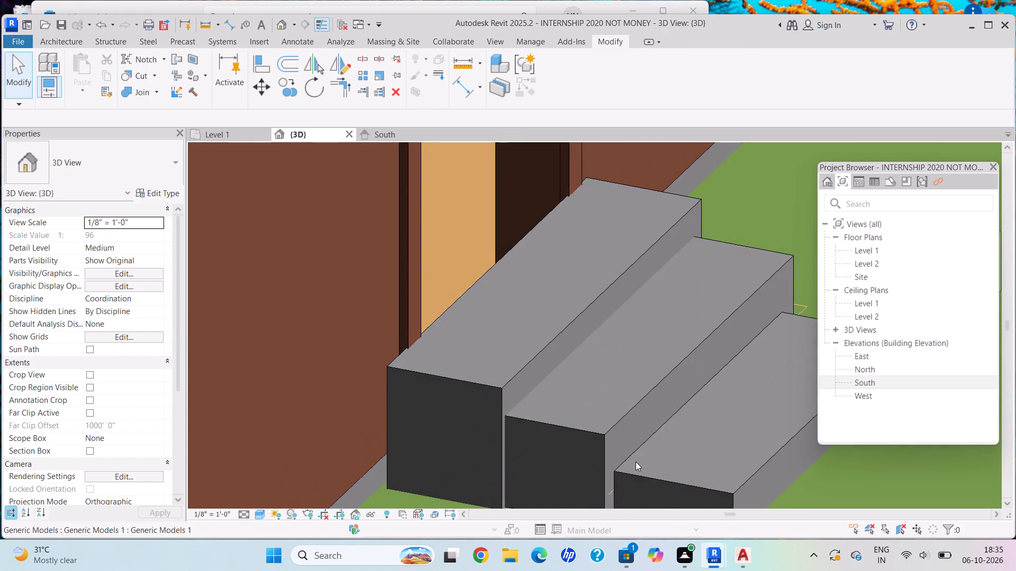
pyautogui.click(628, 472)
pyautogui.scroll(3, 700, 431)
pyautogui.scroll(-1, 700, 431)
pyautogui.scroll(2, 700, 431)
pyautogui.scroll(-3, 700, 423)
pyautogui.moveTo(700, 423); pyautogui.dragTo(597, 339, button='middle')
pyautogui.scroll(-2, 585, 336)
pyautogui.scroll(1, 585, 337)
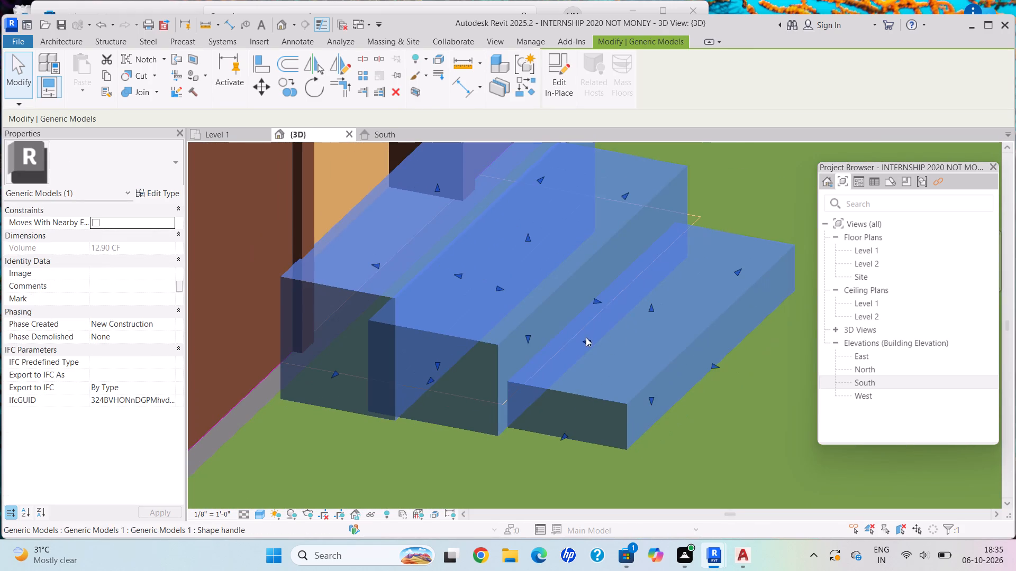
pyautogui.moveTo(592, 299); pyautogui.dragTo(586, 299)
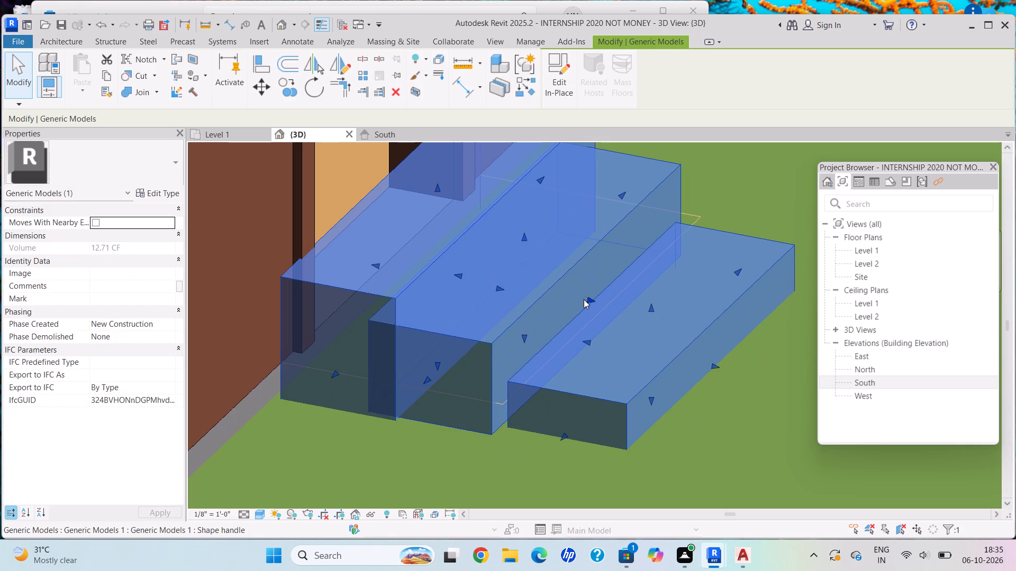
pyautogui.click(585, 344)
pyautogui.moveTo(585, 344); pyautogui.dragTo(576, 342)
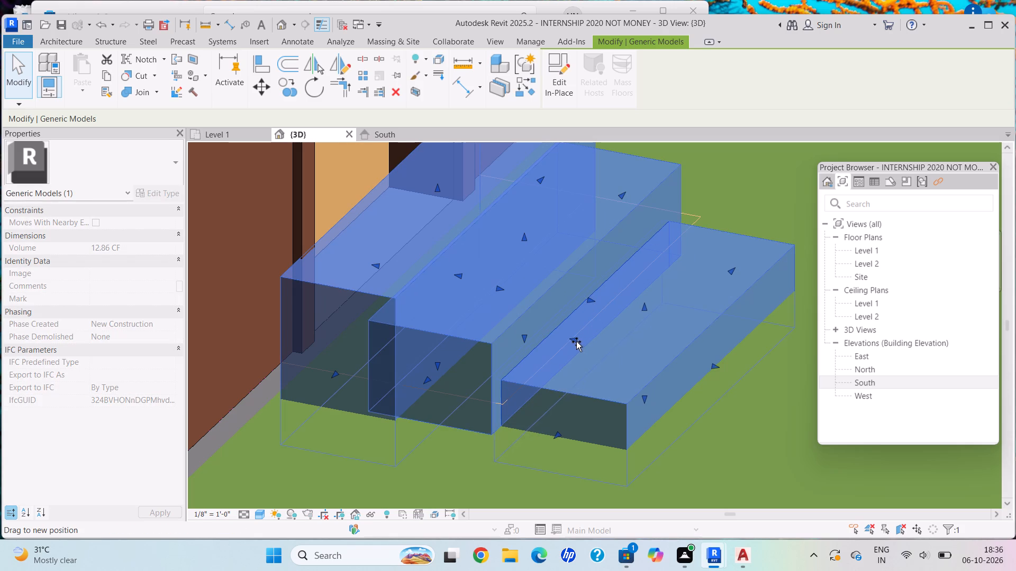
pyautogui.moveTo(576, 342); pyautogui.dragTo(571, 340)
pyautogui.press('Escape')
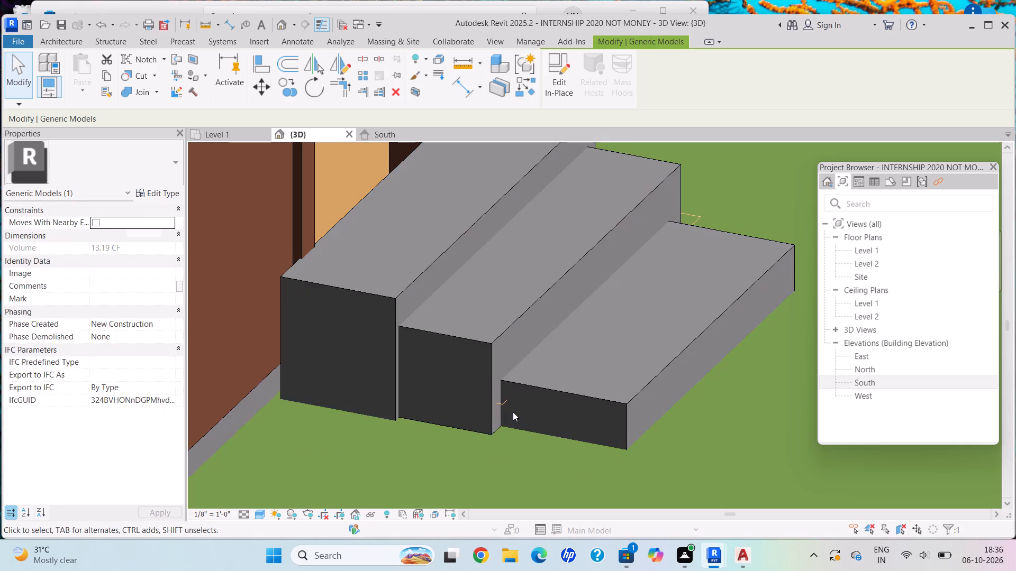
# Trim the lowest entry step's back face slightly and shorten its end nearest the front window.
pyautogui.scroll(-4, 521, 376)
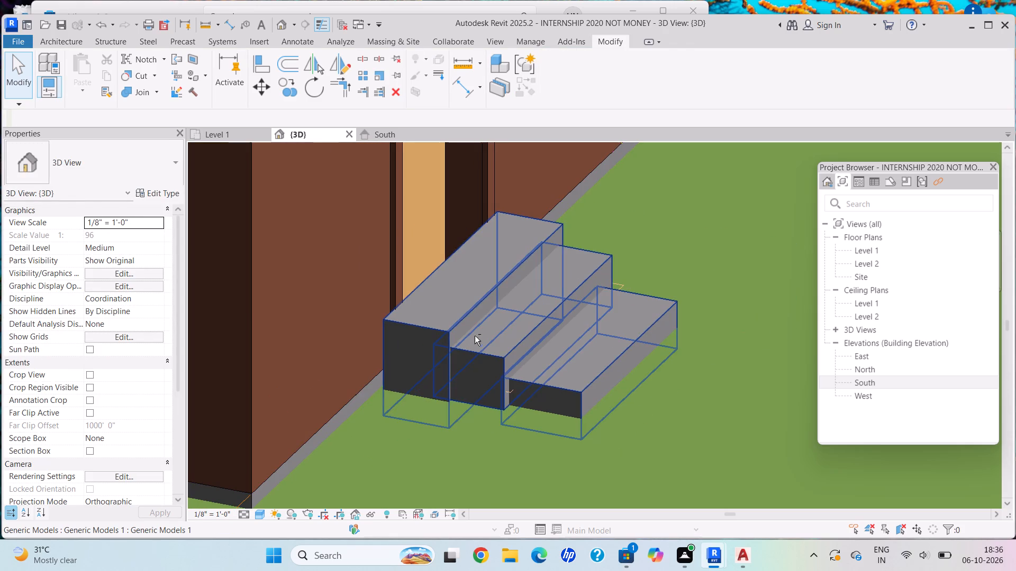
pyautogui.keyDown('shift'); pyautogui.moveTo(493, 349); pyautogui.dragTo(525, 376, button='middle'); pyautogui.keyUp('shift')
pyautogui.scroll(2, 563, 416)
pyautogui.scroll(-1, 563, 416)
pyautogui.scroll(2, 563, 416)
pyautogui.keyDown('shift'); pyautogui.moveTo(540, 388); pyautogui.dragTo(567, 411, button='middle'); pyautogui.keyUp('shift')
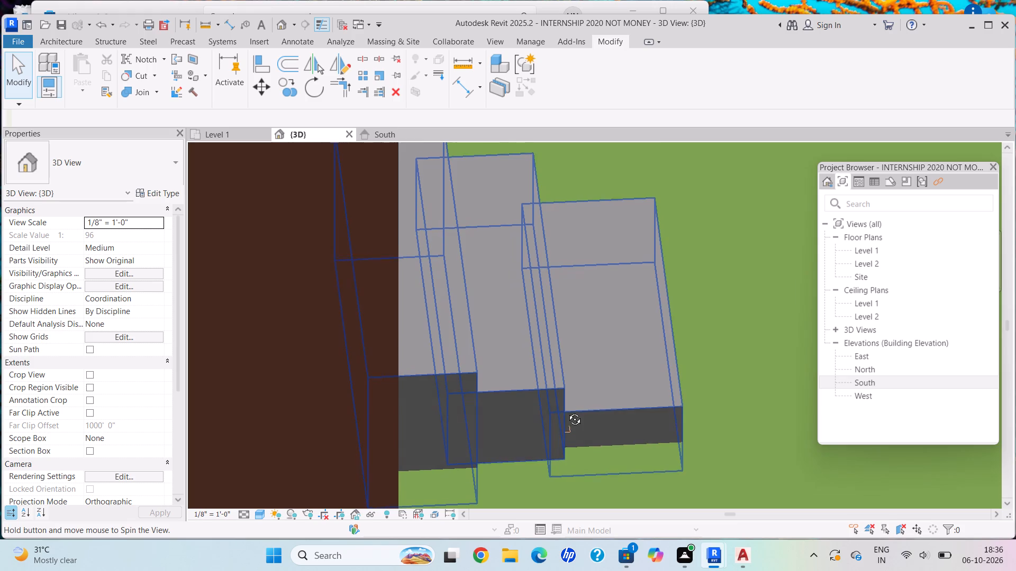
pyautogui.keyDown('shift'); pyautogui.moveTo(567, 411); pyautogui.dragTo(566, 422, button='middle'); pyautogui.keyUp('shift')
pyautogui.scroll(-1, 539, 399)
pyautogui.scroll(-1, 567, 293)
pyautogui.click(571, 231)
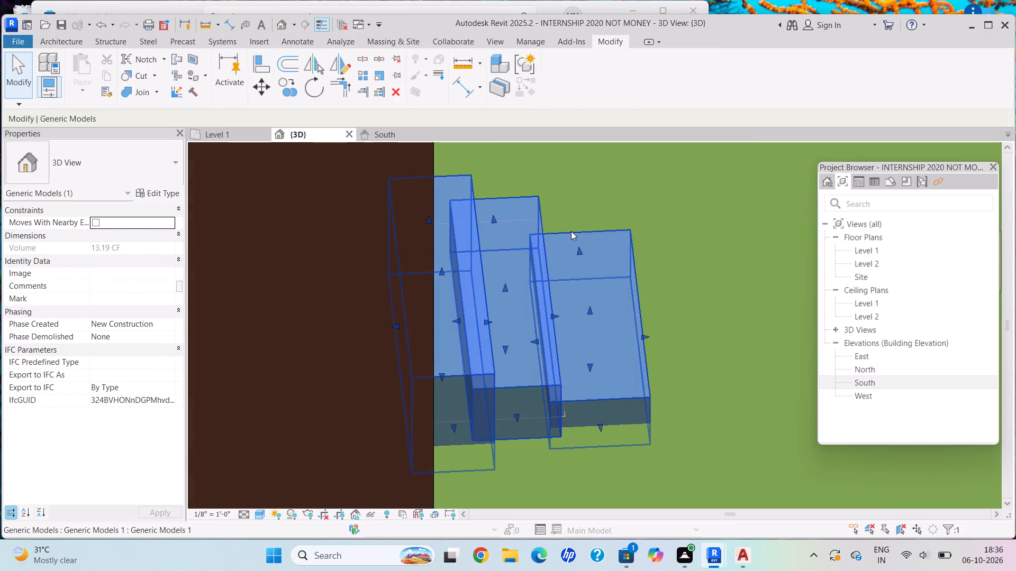
pyautogui.keyDown('shift'); pyautogui.moveTo(594, 260); pyautogui.dragTo(504, 393, button='middle'); pyautogui.keyUp('shift')
pyautogui.scroll(-2, 594, 301)
pyautogui.keyDown('shift'); pyautogui.moveTo(591, 299); pyautogui.dragTo(462, 292, button='middle'); pyautogui.keyUp('shift')
pyautogui.moveTo(635, 337); pyautogui.dragTo(614, 315, button='middle')
pyautogui.scroll(1, 624, 379)
pyautogui.scroll(-1, 627, 382)
pyautogui.scroll(1, 627, 382)
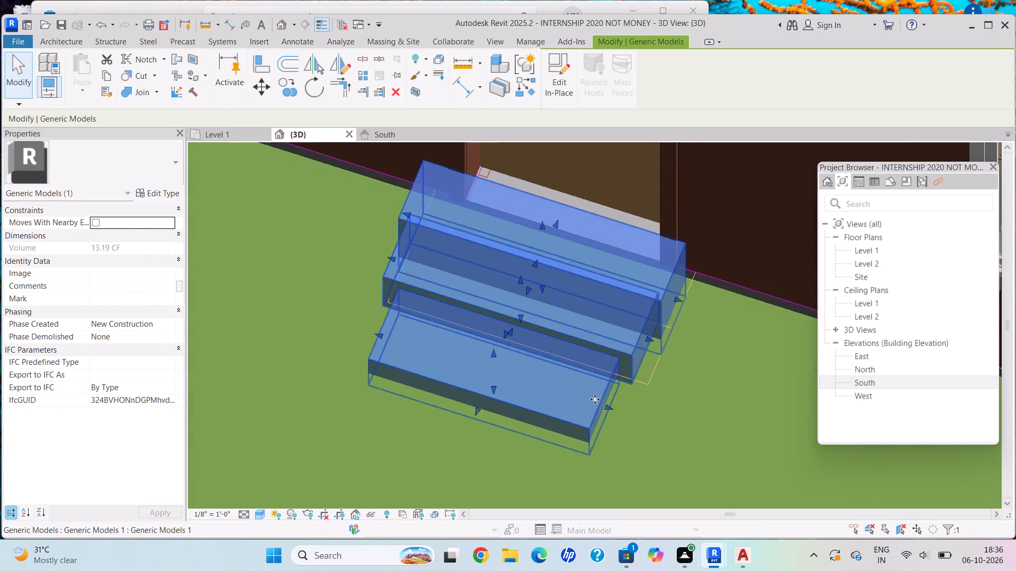
pyautogui.keyDown('shift'); pyautogui.moveTo(558, 408); pyautogui.dragTo(450, 367, button='middle'); pyautogui.keyUp('shift')
pyautogui.scroll(6, 536, 399)
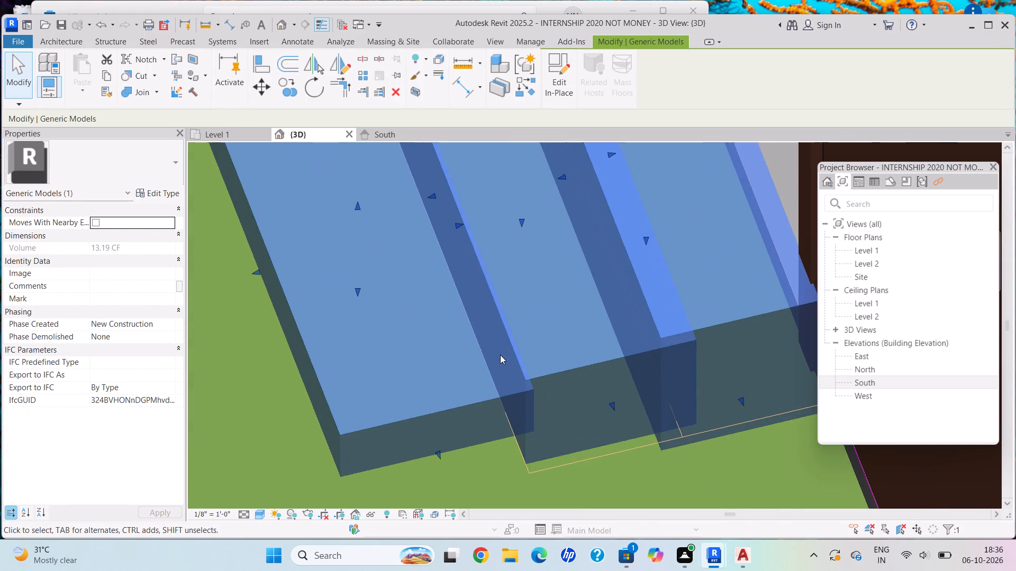
pyautogui.moveTo(456, 222); pyautogui.dragTo(450, 222)
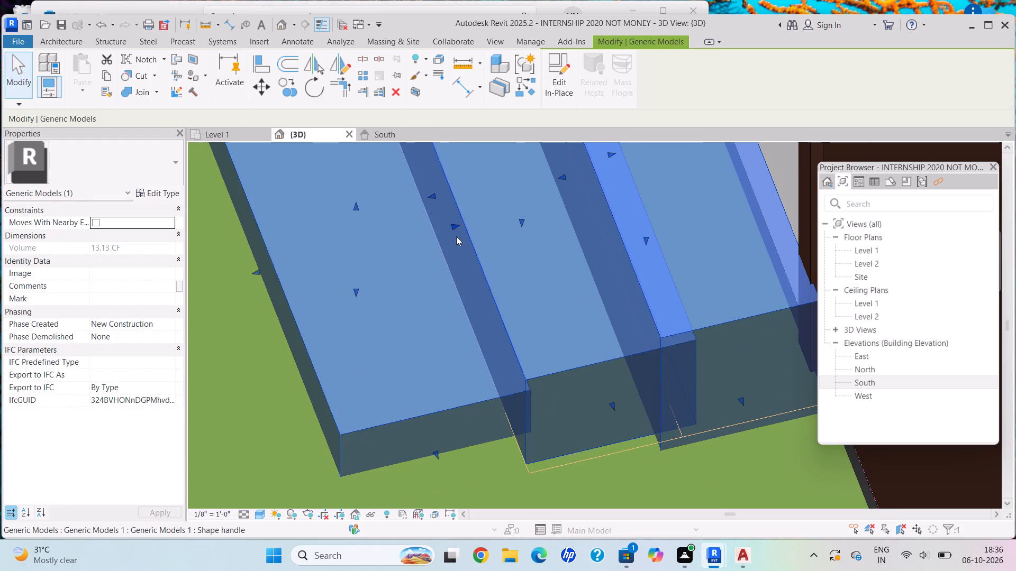
pyautogui.click(521, 404)
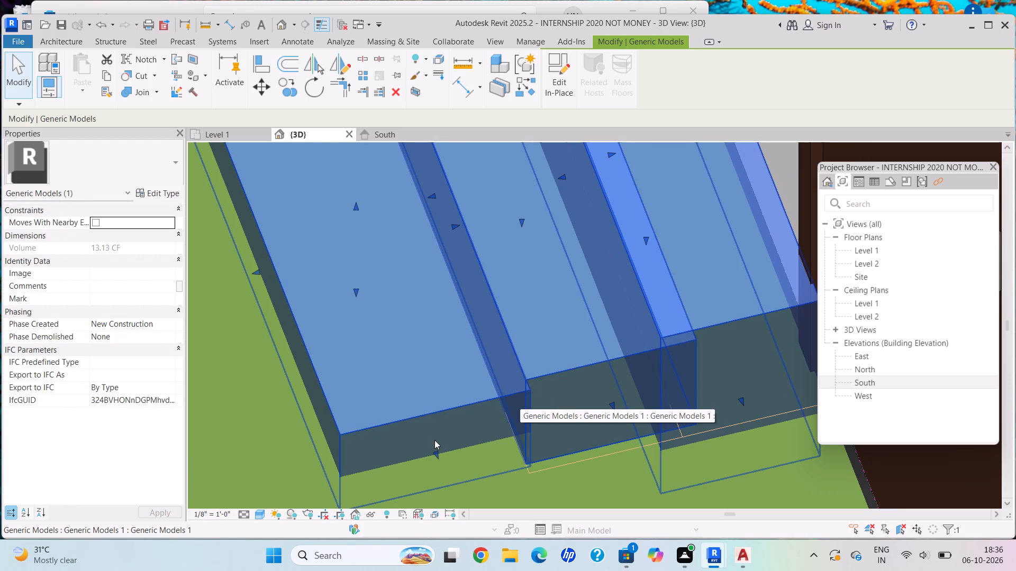
pyautogui.moveTo(437, 453); pyautogui.dragTo(436, 433)
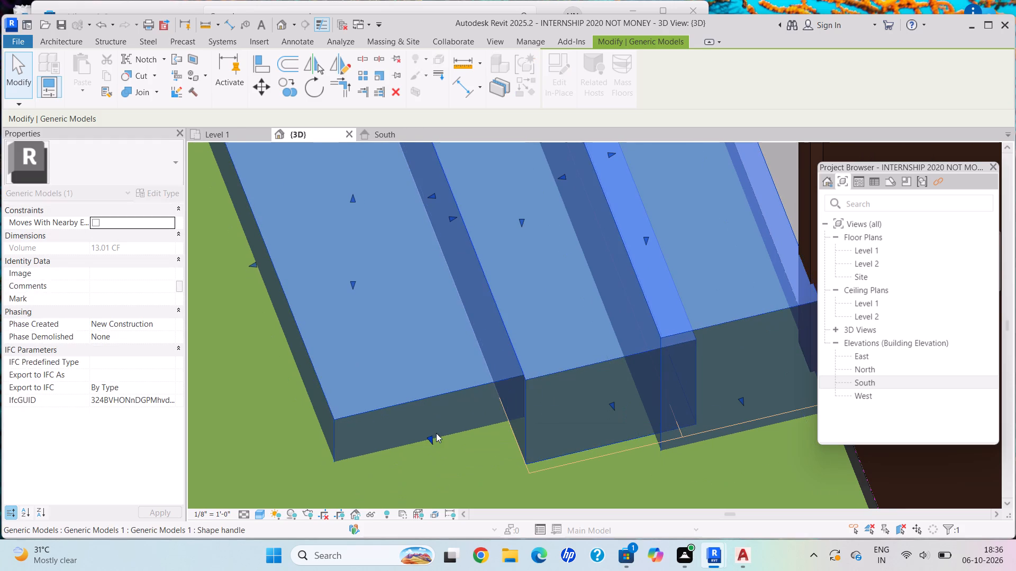
pyautogui.scroll(-5, 438, 433)
pyautogui.press('Escape')
# Reposition the lowest entry step's front face to fine-tune its tread depth.
pyautogui.scroll(-2, 452, 420)
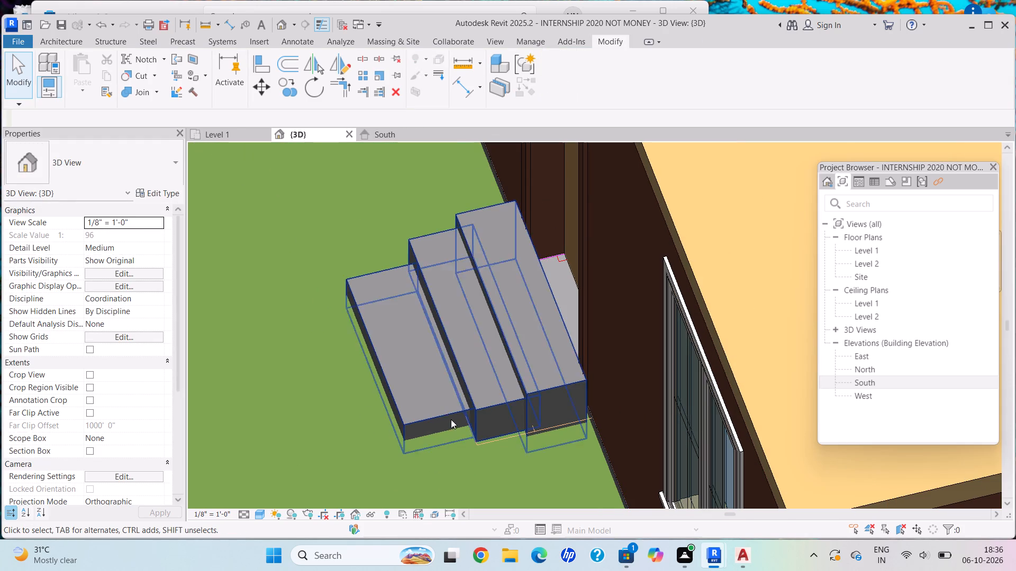
pyautogui.keyDown('shift'); pyautogui.moveTo(444, 406); pyautogui.dragTo(458, 311, button='middle'); pyautogui.keyUp('shift')
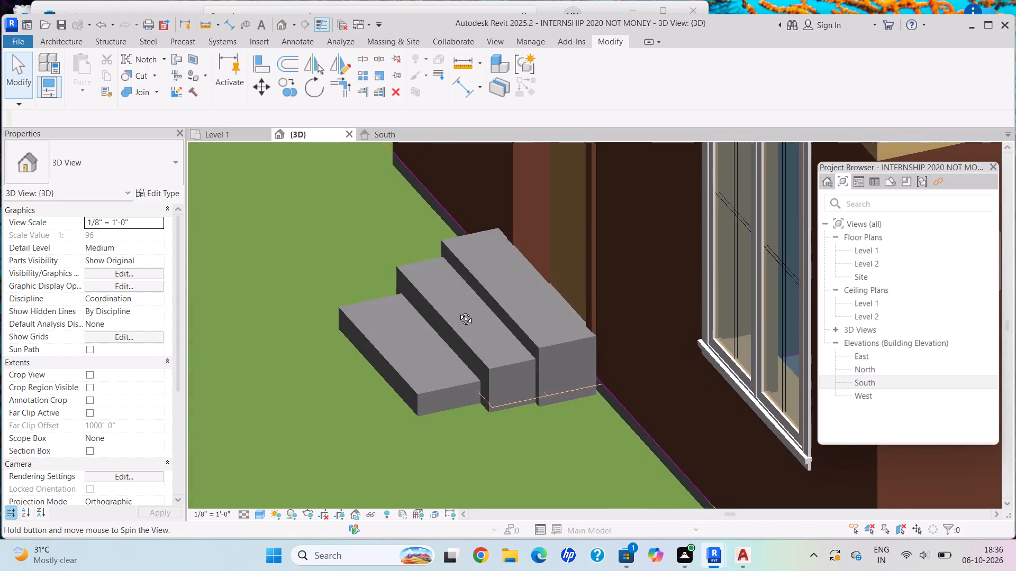
pyautogui.keyDown('shift'); pyautogui.moveTo(458, 311); pyautogui.dragTo(419, 337, button='middle'); pyautogui.keyUp('shift')
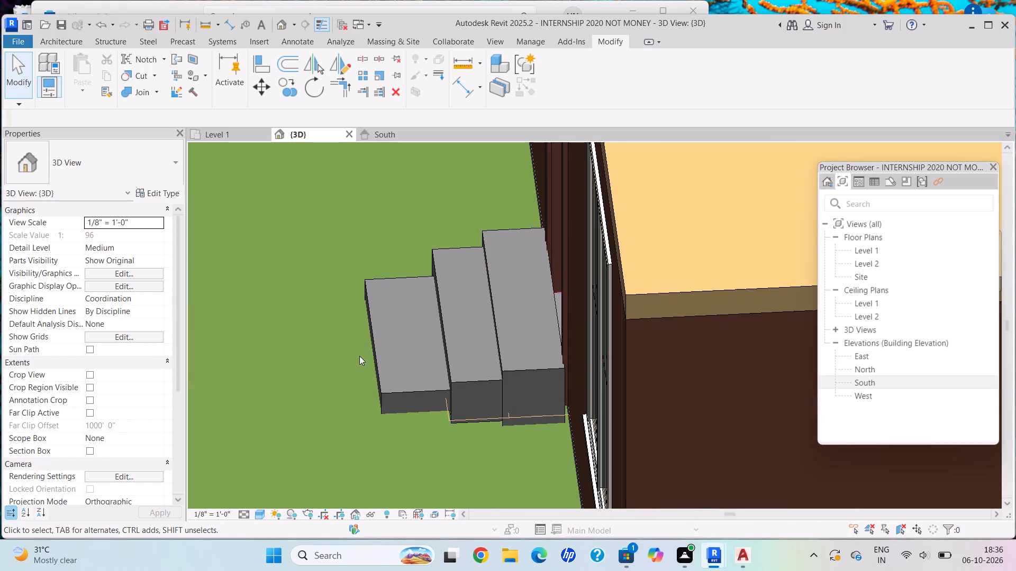
pyautogui.keyDown('shift'); pyautogui.moveTo(385, 371); pyautogui.dragTo(386, 439, button='middle'); pyautogui.keyUp('shift')
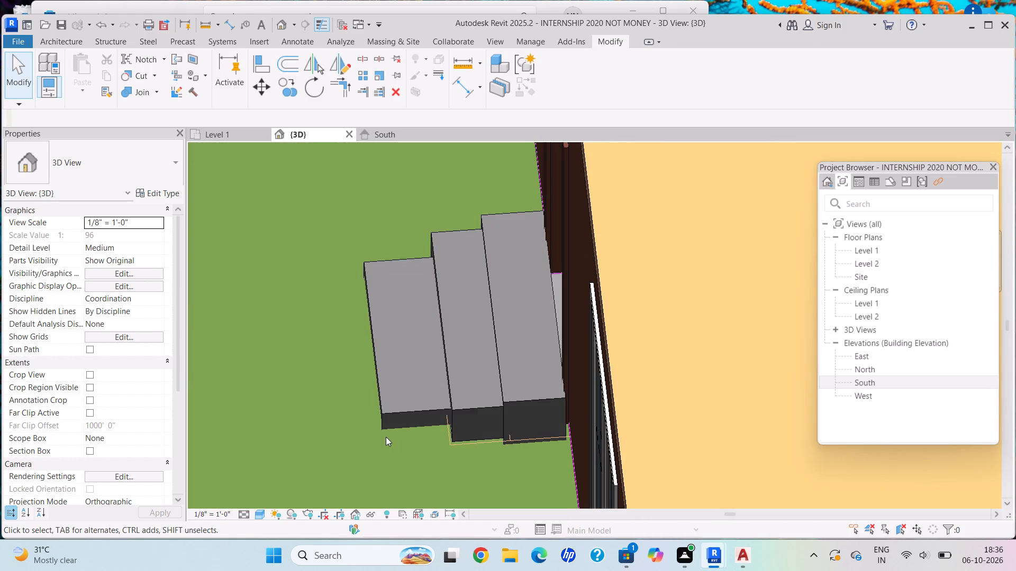
pyautogui.click(389, 409)
pyautogui.scroll(4, 374, 362)
pyautogui.moveTo(375, 343); pyautogui.dragTo(383, 343)
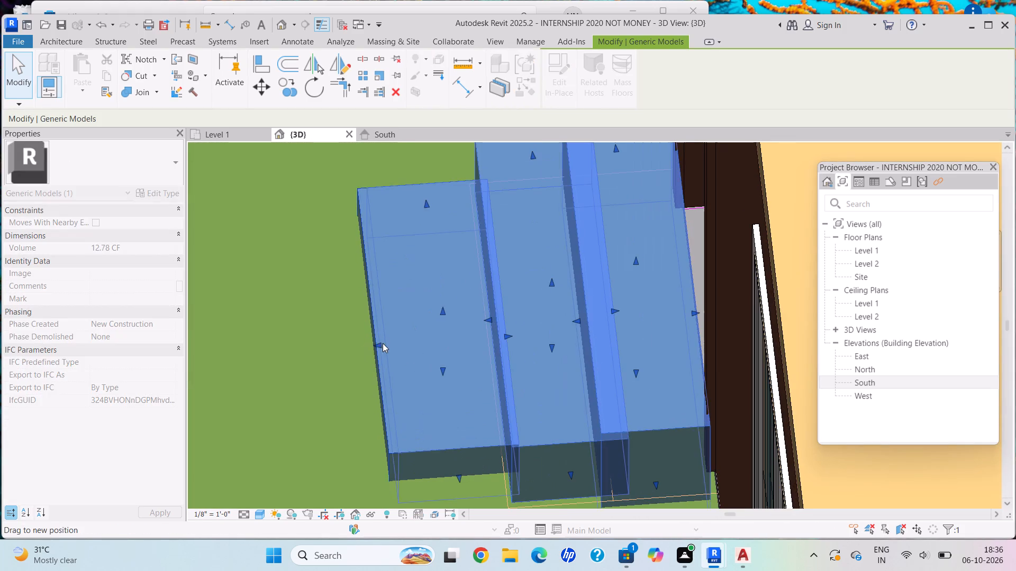
pyautogui.scroll(-7, 383, 343)
pyautogui.click(376, 343)
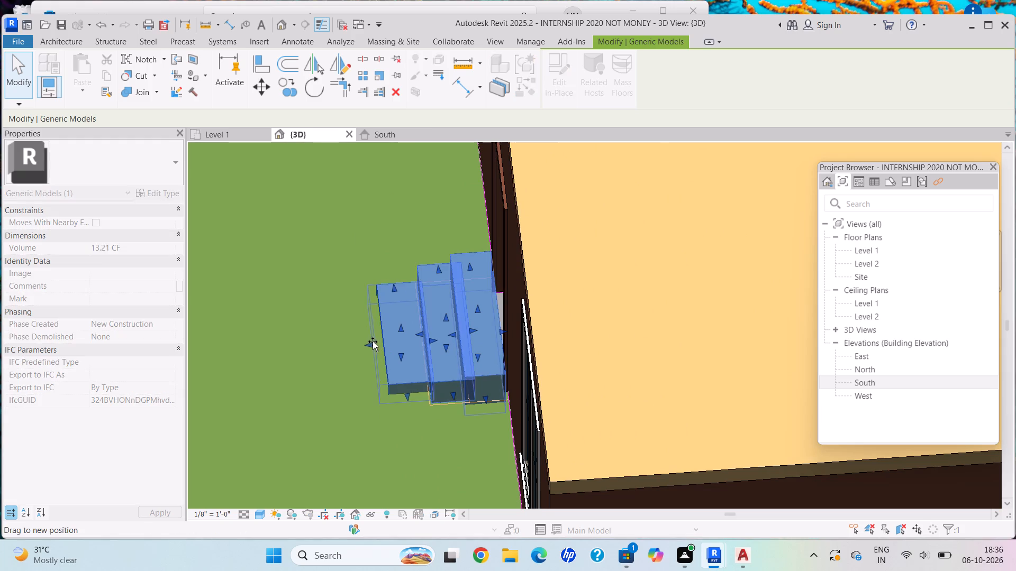
pyautogui.scroll(-2, 373, 342)
pyautogui.moveTo(368, 340); pyautogui.dragTo(370, 340)
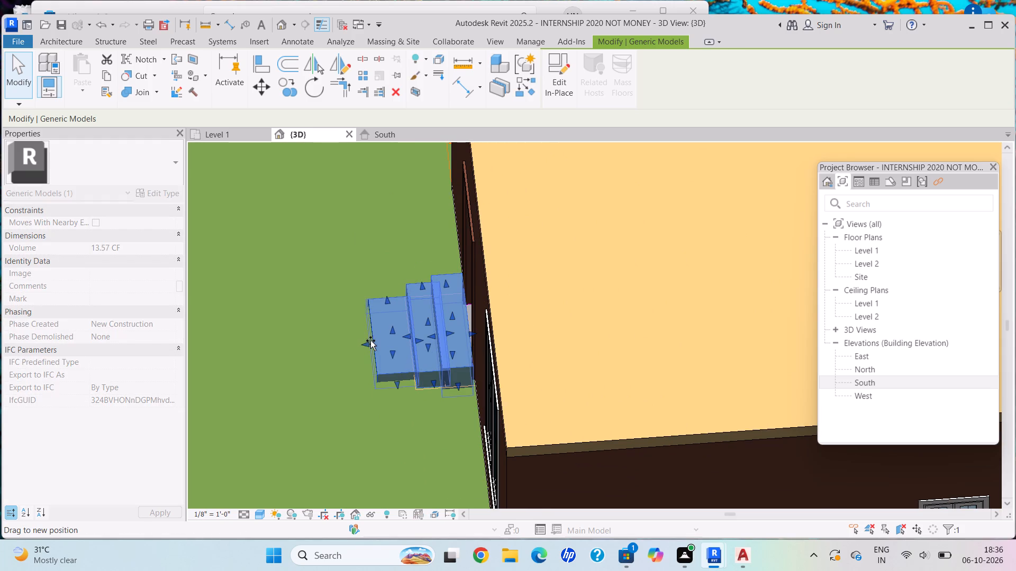
pyautogui.moveTo(370, 340); pyautogui.dragTo(377, 344)
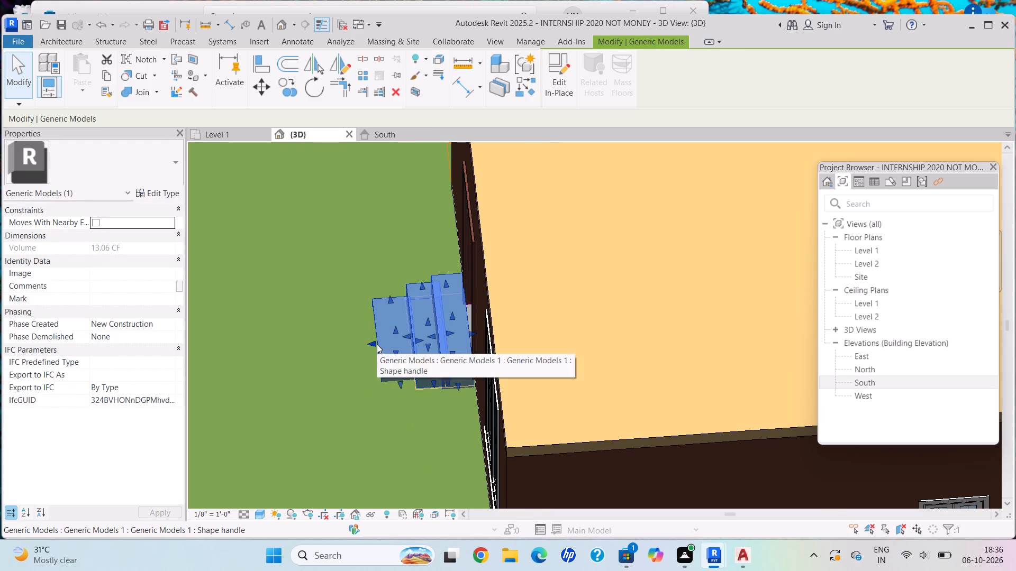
pyautogui.press('Escape')
# Examine the type properties of the entry steps model for a material parameter, leaving them unedited.
pyautogui.scroll(-2, 377, 344)
pyautogui.click(409, 360)
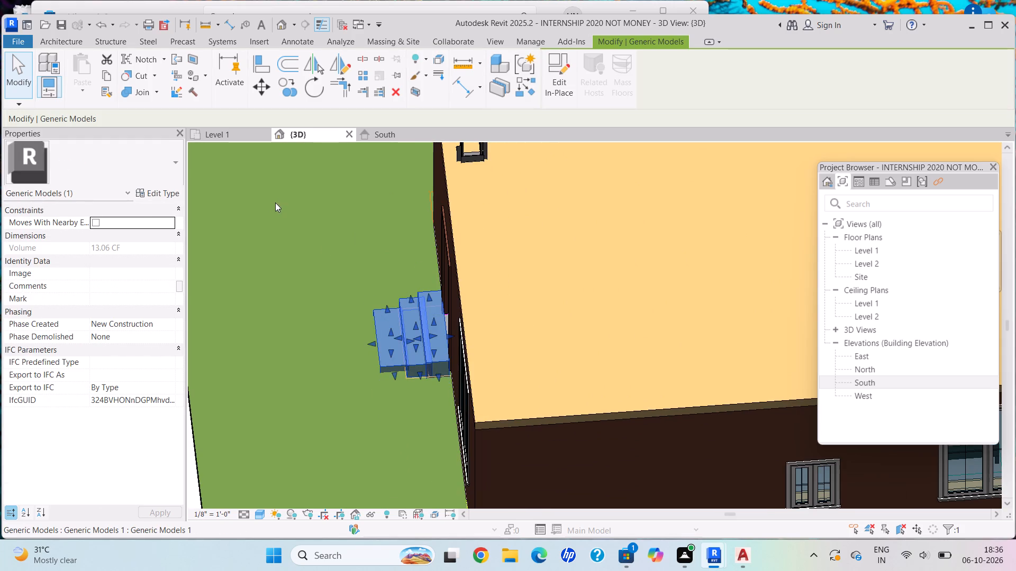
pyautogui.click(179, 193)
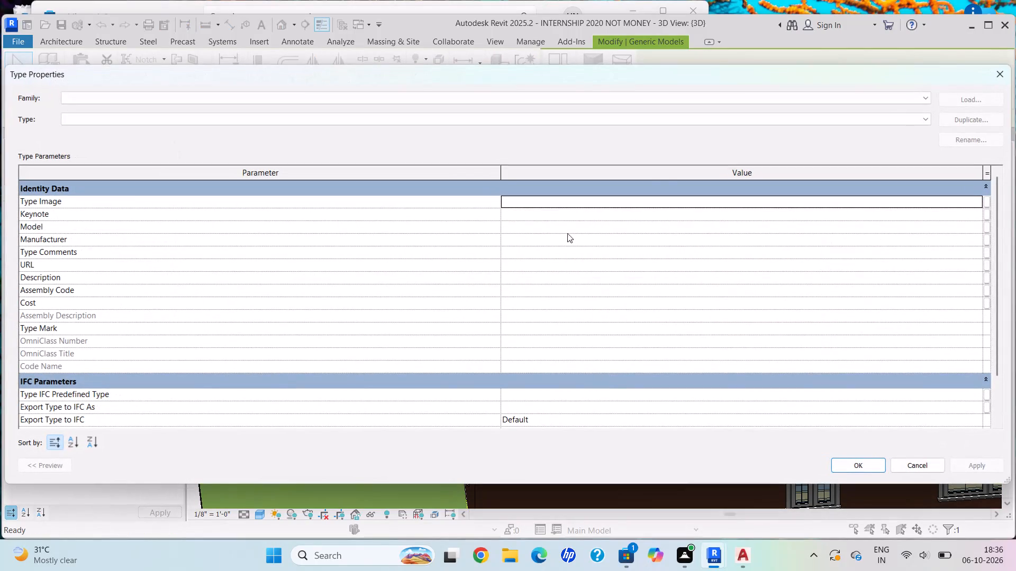
pyautogui.scroll(4, 856, 223)
pyautogui.scroll(-6, 856, 223)
pyautogui.scroll(4, 855, 223)
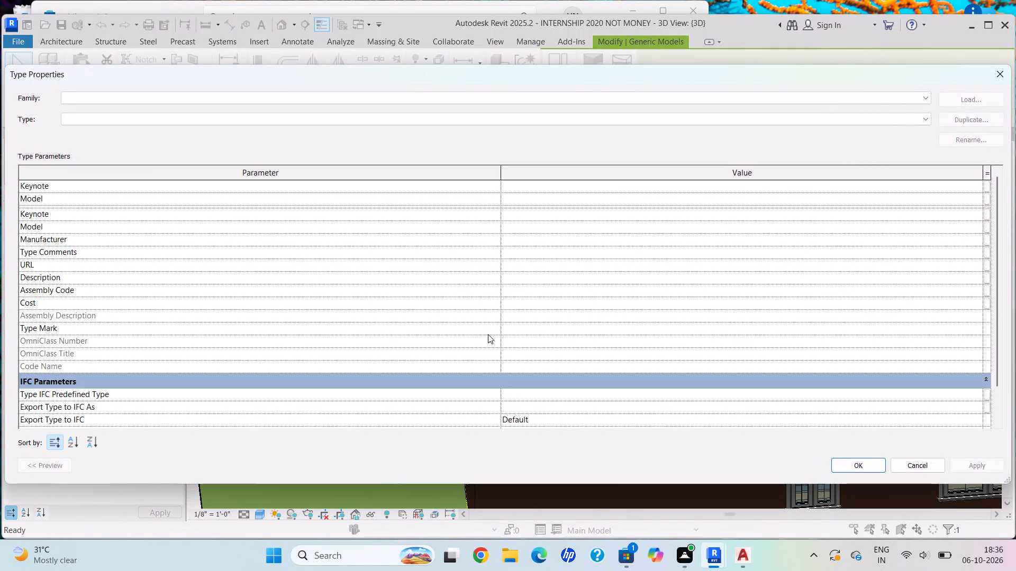
pyautogui.press('Escape')
pyautogui.press('Escape')
pyautogui.press('Escape')
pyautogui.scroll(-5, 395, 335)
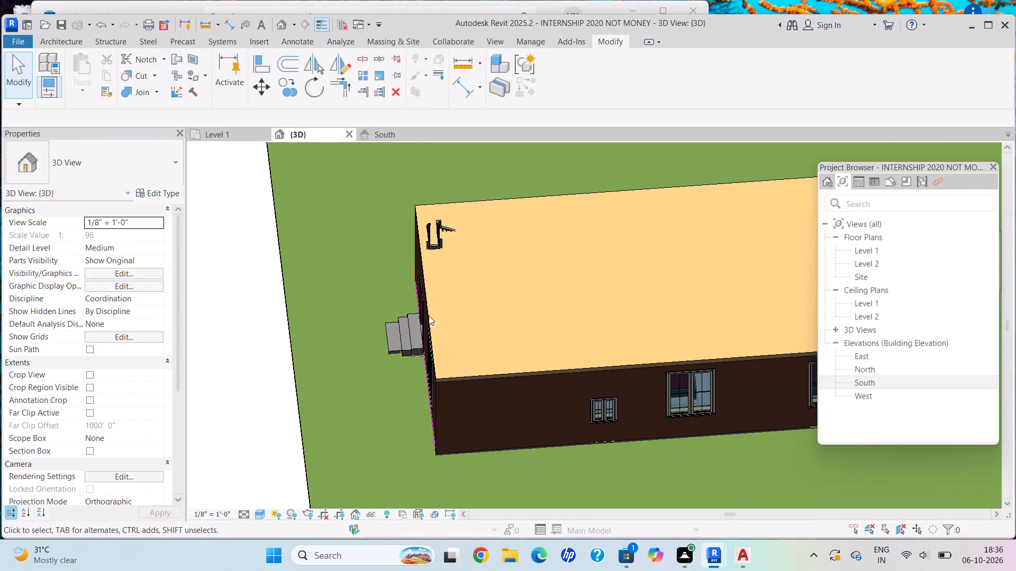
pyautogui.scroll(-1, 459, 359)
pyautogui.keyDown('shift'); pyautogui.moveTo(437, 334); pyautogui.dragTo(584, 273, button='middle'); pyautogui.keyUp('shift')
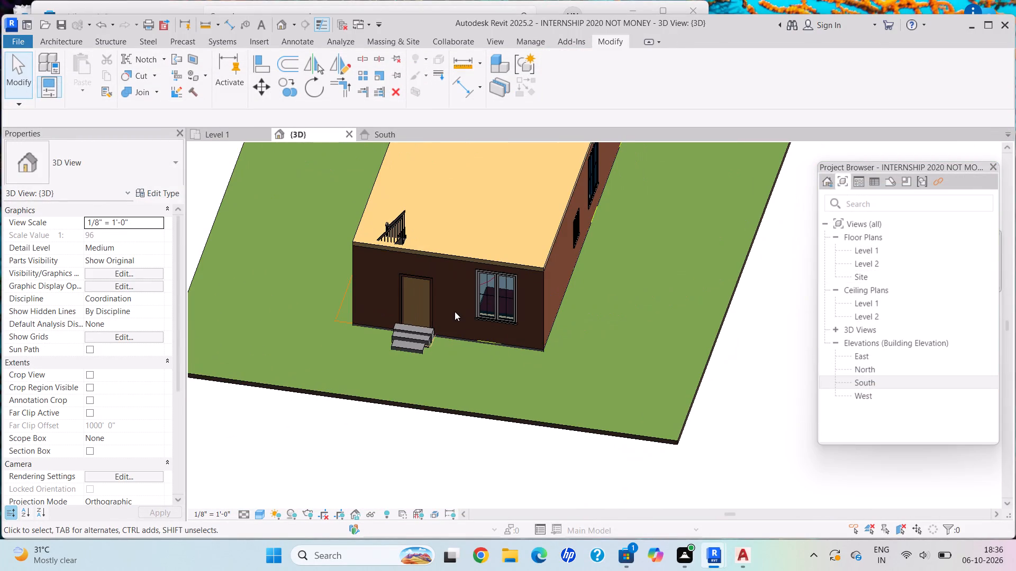
# Assign the Door - Panel material to the structure layer of the house's Generic - 12" floor type.
pyautogui.keyDown('shift'); pyautogui.moveTo(457, 286); pyautogui.dragTo(507, 178, button='middle'); pyautogui.keyUp('shift')
pyautogui.scroll(-3, 401, 282)
pyautogui.scroll(1, 402, 283)
pyautogui.moveTo(417, 289); pyautogui.dragTo(468, 376, button='middle')
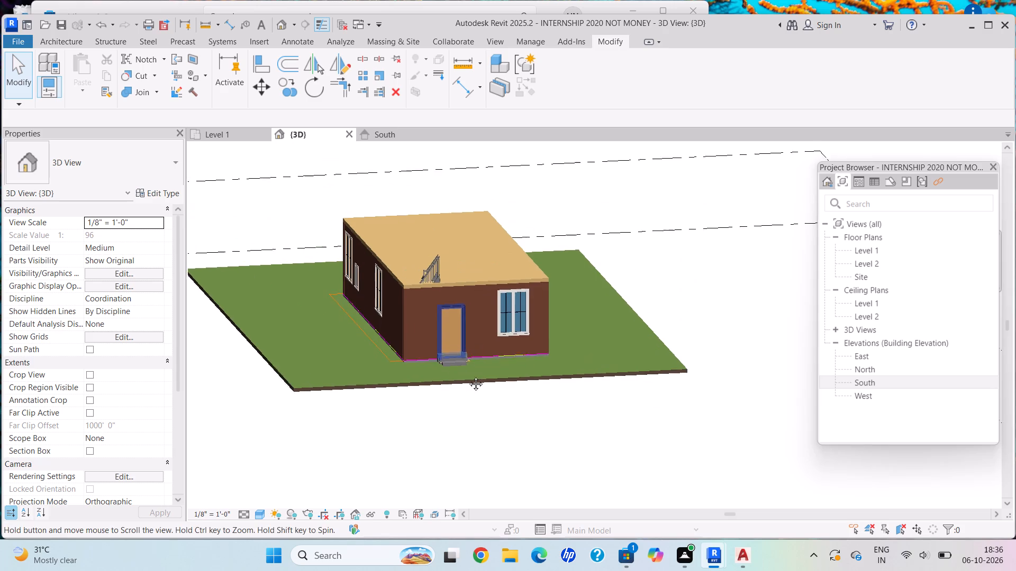
pyautogui.moveTo(468, 376); pyautogui.dragTo(459, 401, button='middle')
pyautogui.scroll(2, 511, 399)
pyautogui.scroll(-1, 569, 442)
pyautogui.scroll(6, 569, 440)
pyautogui.scroll(-1, 537, 413)
pyautogui.scroll(8, 536, 413)
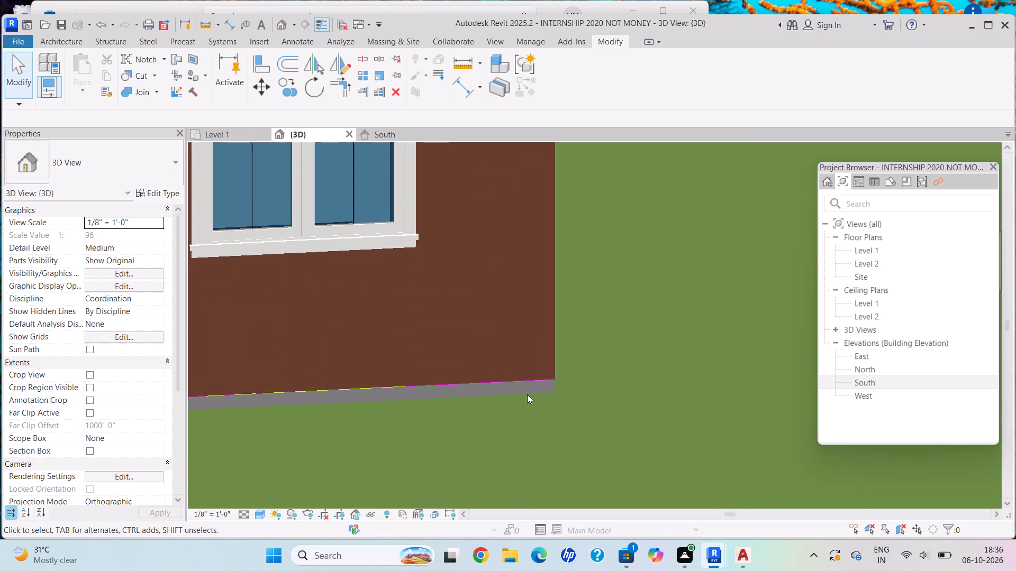
pyautogui.click(524, 380)
pyautogui.scroll(6, 547, 403)
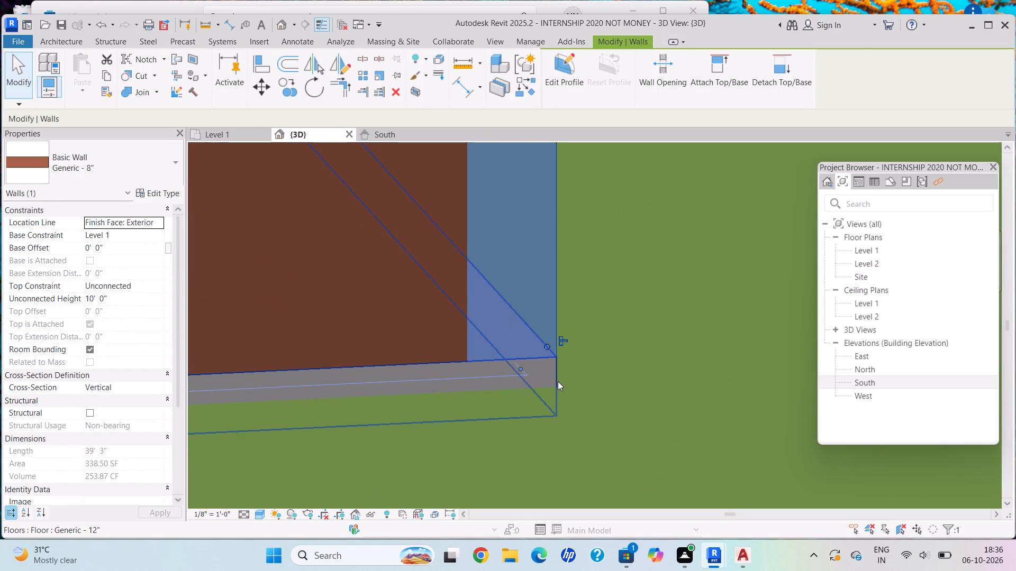
pyautogui.click(556, 381)
pyautogui.press('Escape')
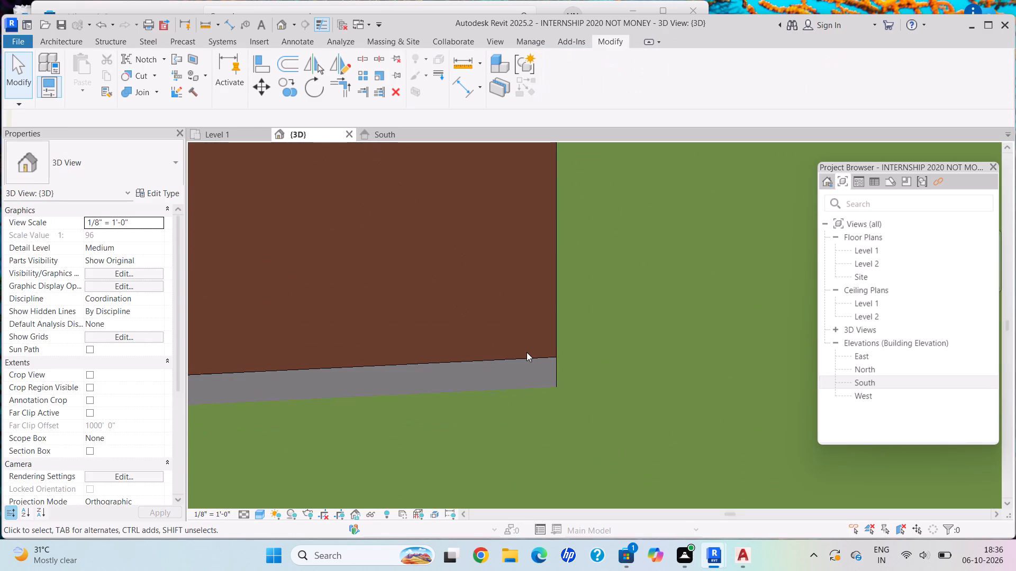
pyautogui.click(554, 378)
pyautogui.click(162, 188)
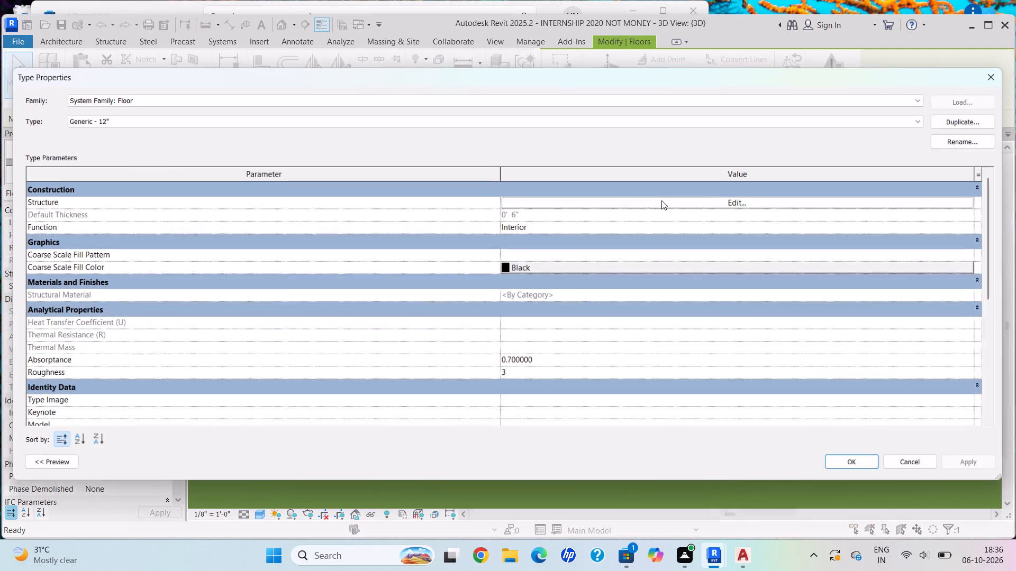
pyautogui.click(736, 201)
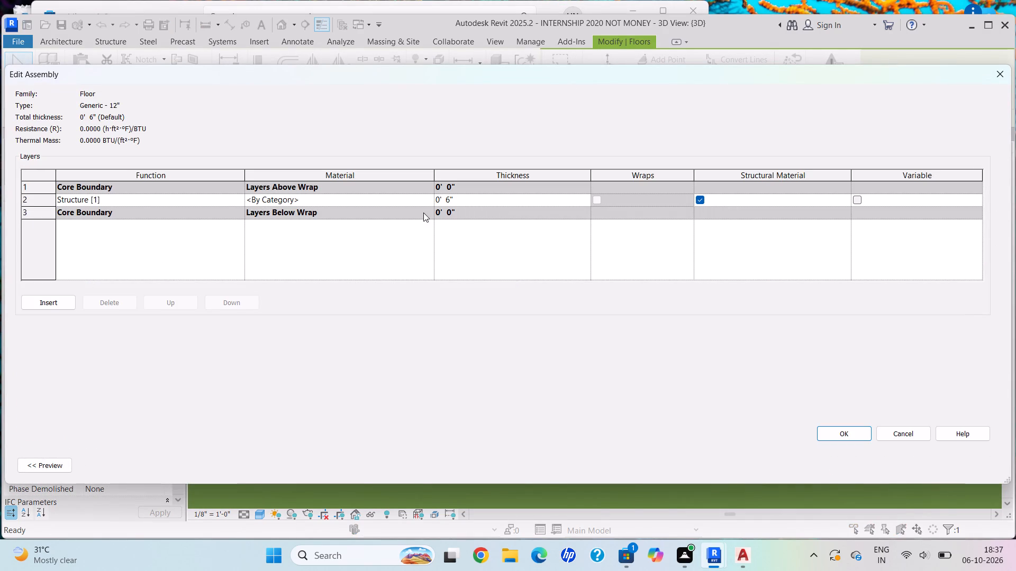
pyautogui.click(433, 199)
pyautogui.click(428, 199)
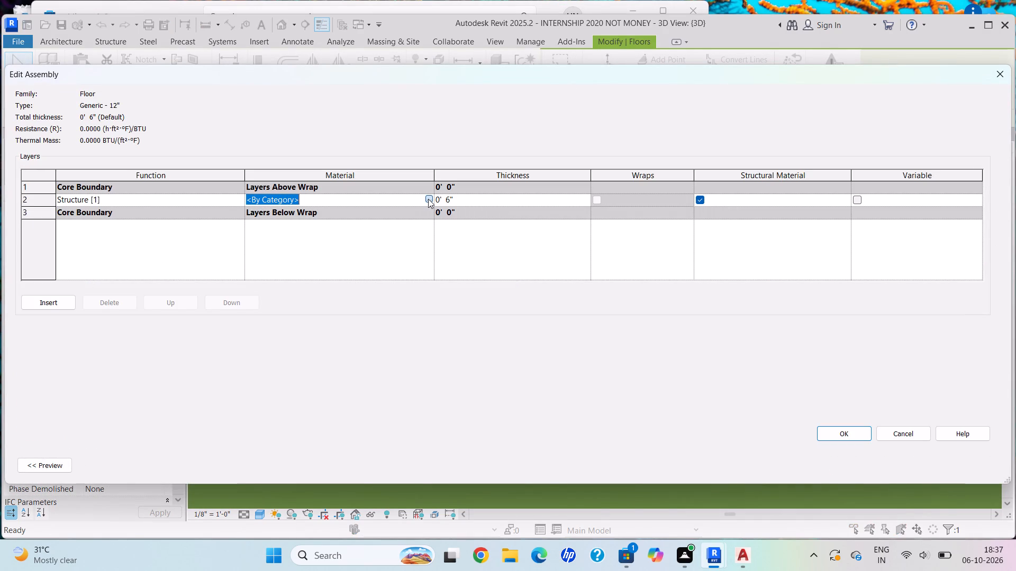
pyautogui.click(320, 264)
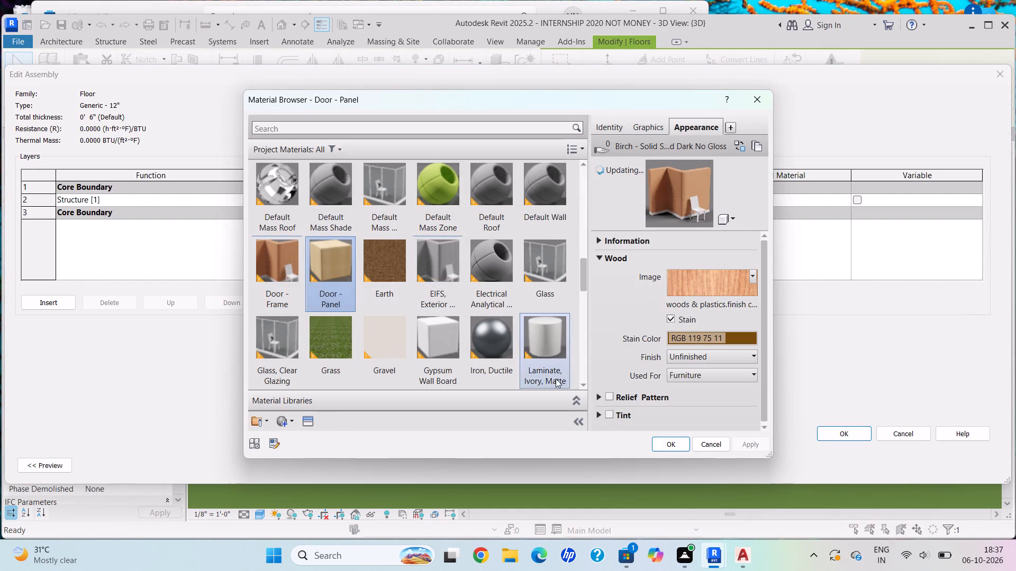
pyautogui.click(669, 445)
pyautogui.click(849, 432)
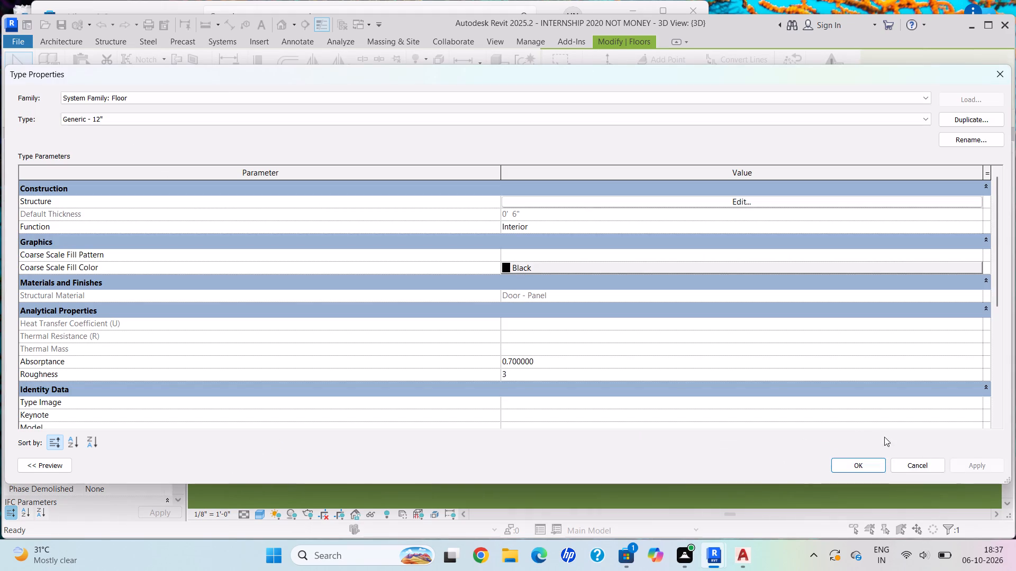
pyautogui.click(982, 462)
pyautogui.click(869, 467)
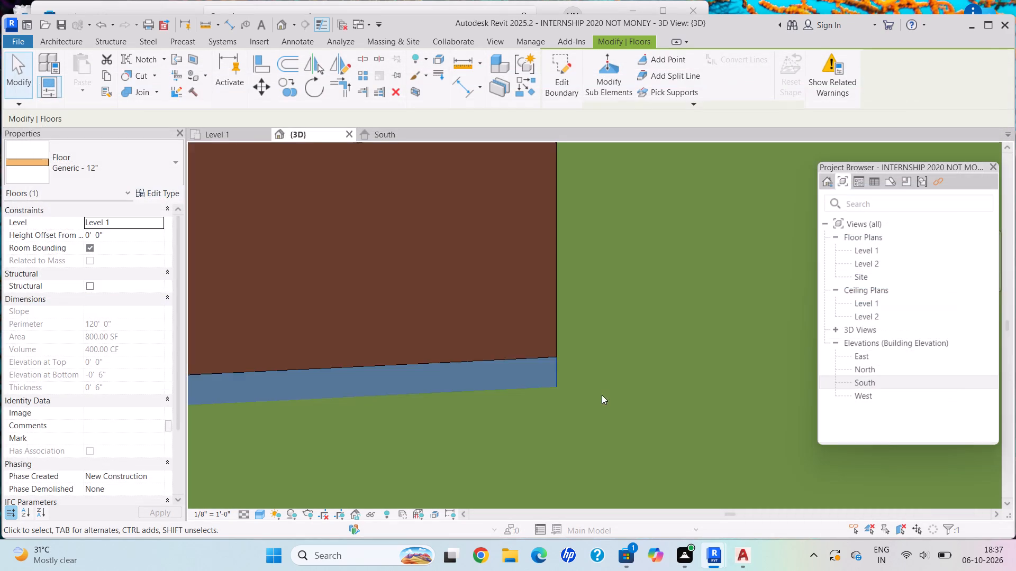
pyautogui.scroll(-6, 602, 395)
pyautogui.press('Escape')
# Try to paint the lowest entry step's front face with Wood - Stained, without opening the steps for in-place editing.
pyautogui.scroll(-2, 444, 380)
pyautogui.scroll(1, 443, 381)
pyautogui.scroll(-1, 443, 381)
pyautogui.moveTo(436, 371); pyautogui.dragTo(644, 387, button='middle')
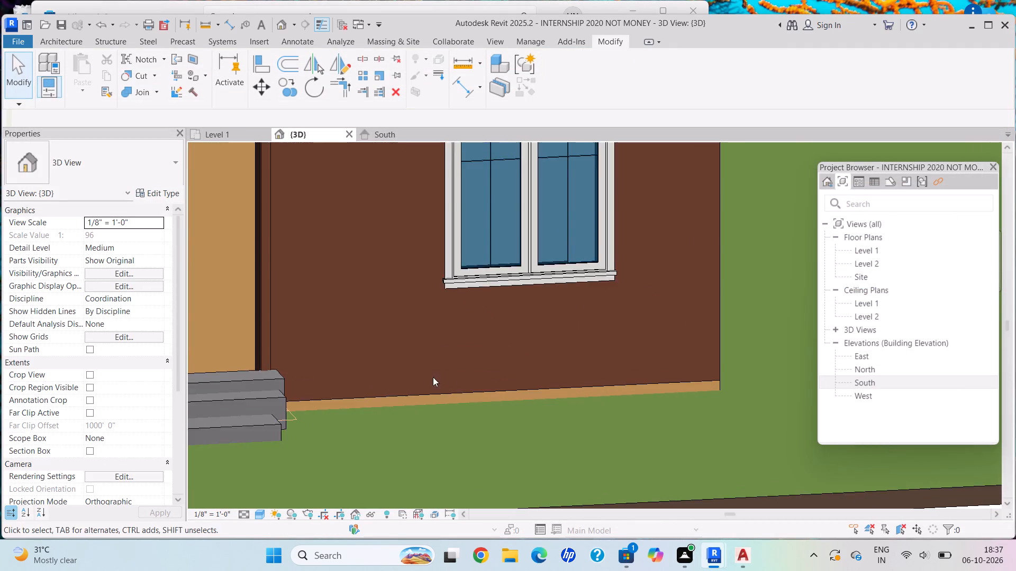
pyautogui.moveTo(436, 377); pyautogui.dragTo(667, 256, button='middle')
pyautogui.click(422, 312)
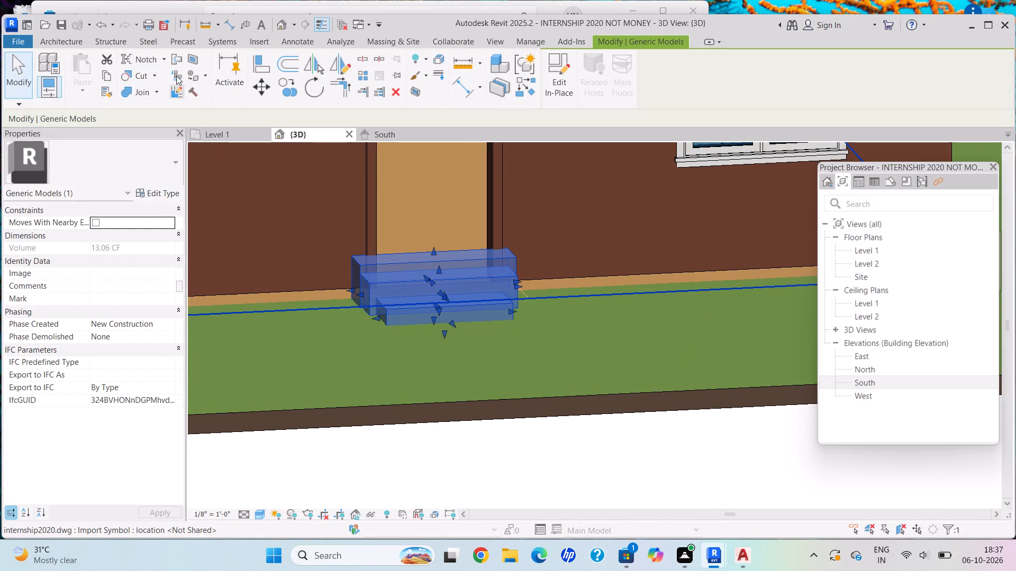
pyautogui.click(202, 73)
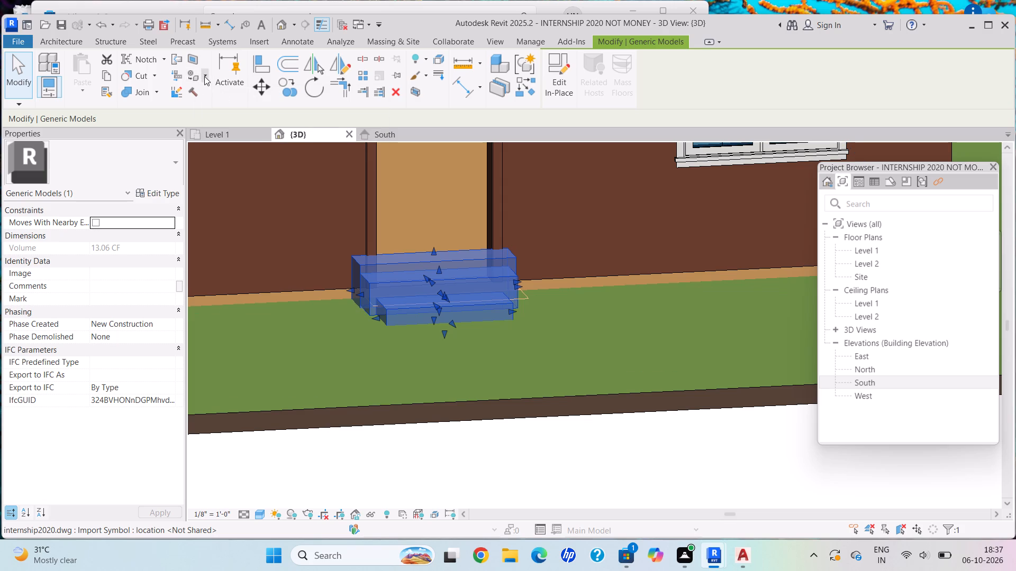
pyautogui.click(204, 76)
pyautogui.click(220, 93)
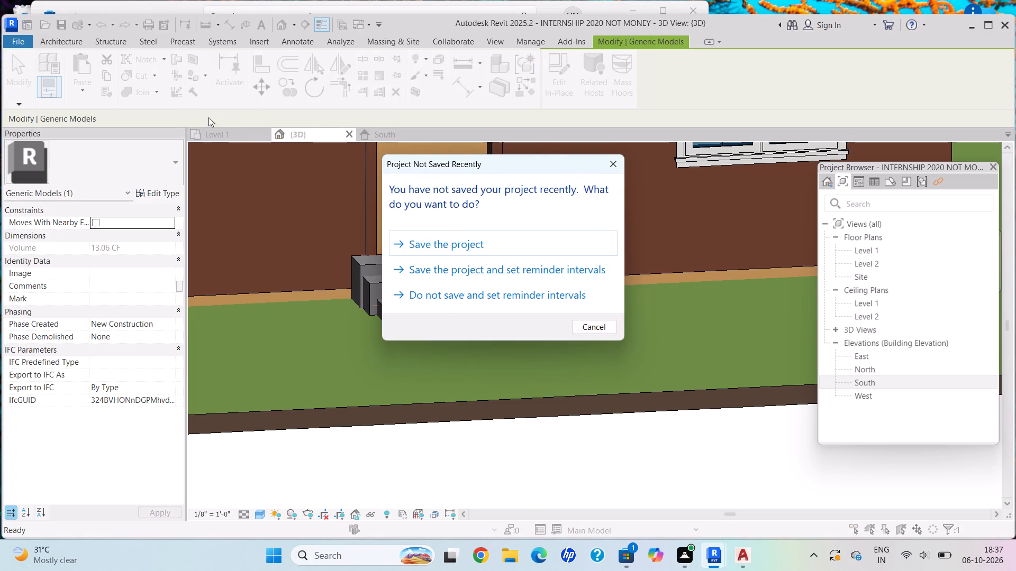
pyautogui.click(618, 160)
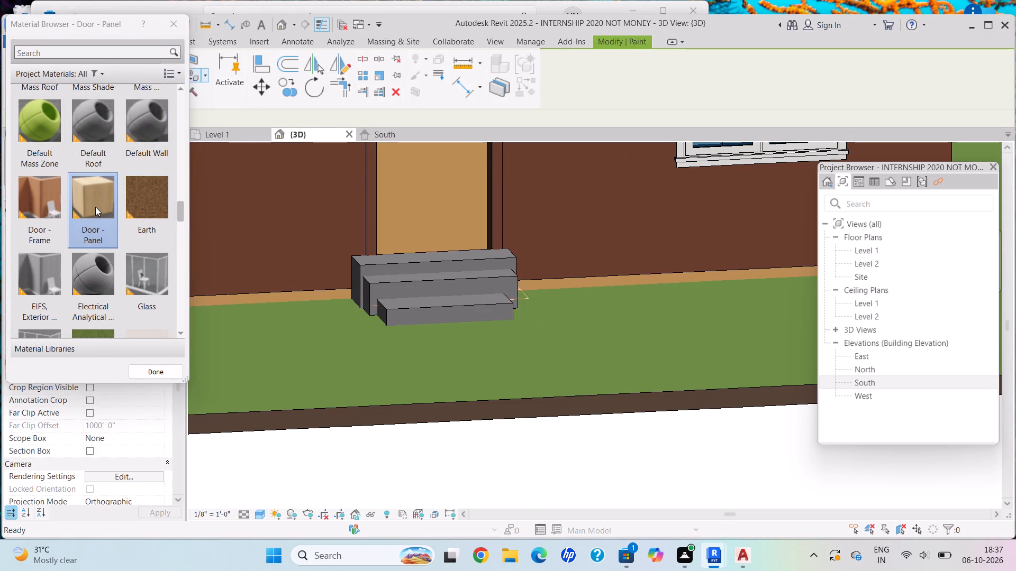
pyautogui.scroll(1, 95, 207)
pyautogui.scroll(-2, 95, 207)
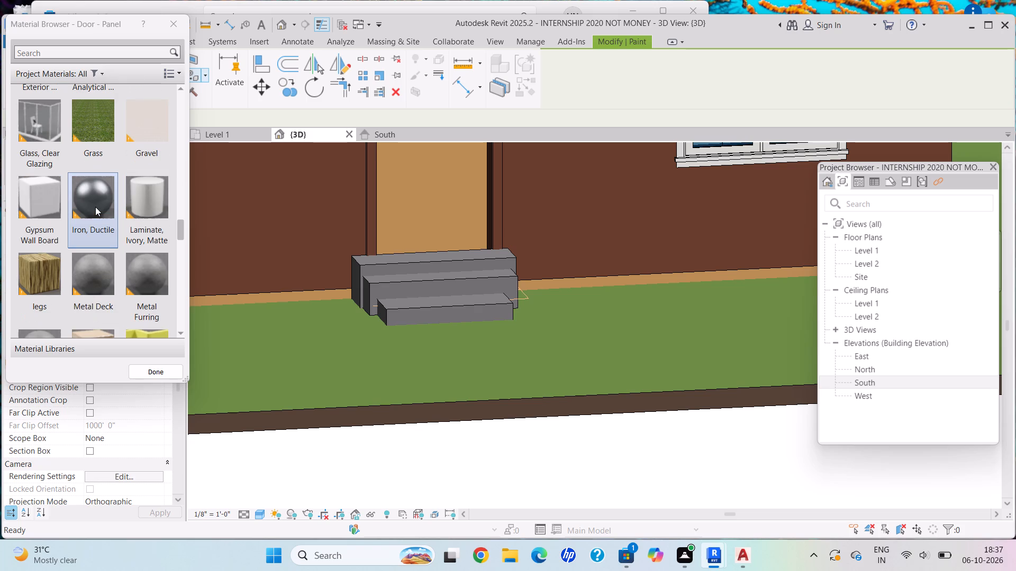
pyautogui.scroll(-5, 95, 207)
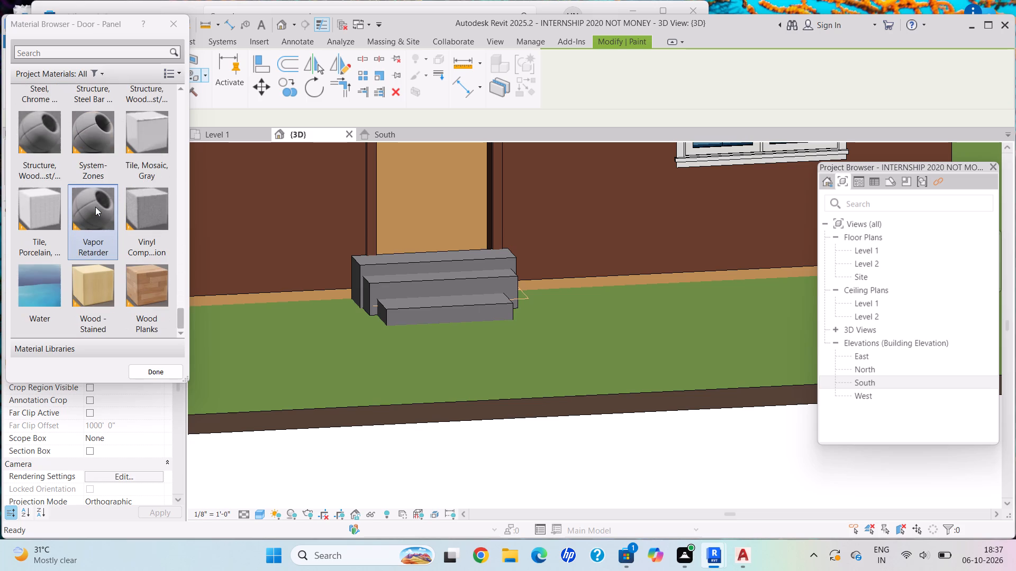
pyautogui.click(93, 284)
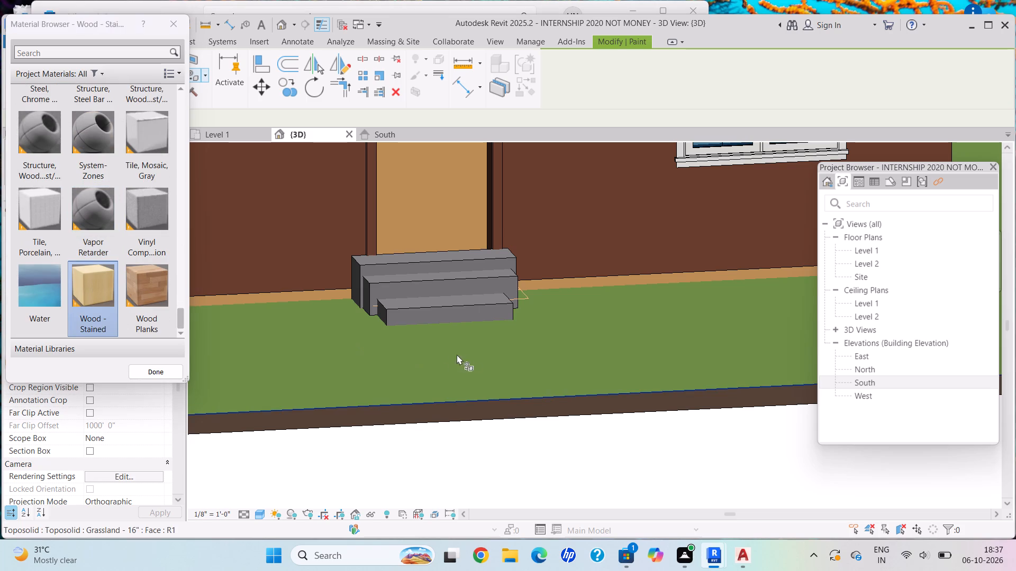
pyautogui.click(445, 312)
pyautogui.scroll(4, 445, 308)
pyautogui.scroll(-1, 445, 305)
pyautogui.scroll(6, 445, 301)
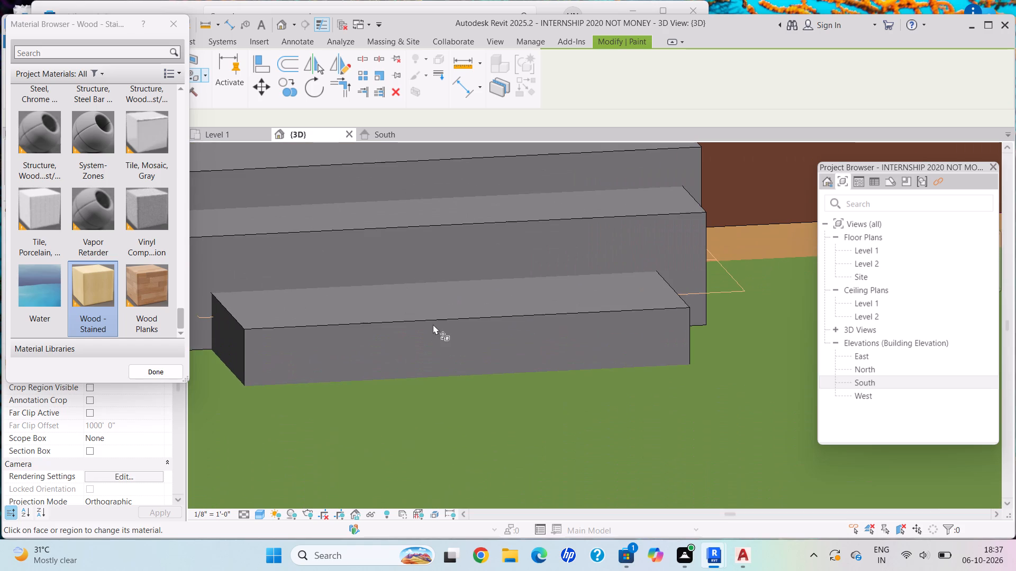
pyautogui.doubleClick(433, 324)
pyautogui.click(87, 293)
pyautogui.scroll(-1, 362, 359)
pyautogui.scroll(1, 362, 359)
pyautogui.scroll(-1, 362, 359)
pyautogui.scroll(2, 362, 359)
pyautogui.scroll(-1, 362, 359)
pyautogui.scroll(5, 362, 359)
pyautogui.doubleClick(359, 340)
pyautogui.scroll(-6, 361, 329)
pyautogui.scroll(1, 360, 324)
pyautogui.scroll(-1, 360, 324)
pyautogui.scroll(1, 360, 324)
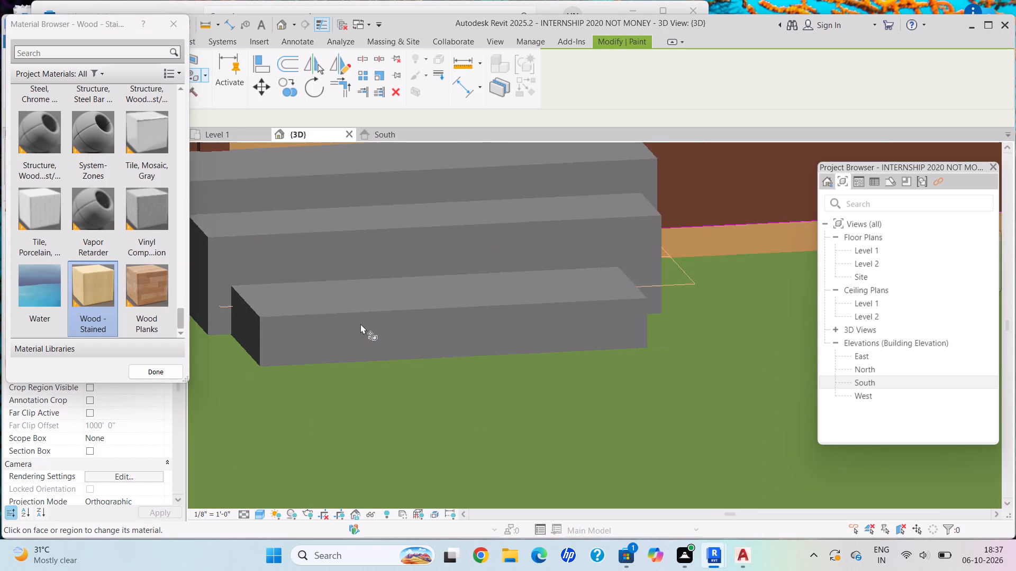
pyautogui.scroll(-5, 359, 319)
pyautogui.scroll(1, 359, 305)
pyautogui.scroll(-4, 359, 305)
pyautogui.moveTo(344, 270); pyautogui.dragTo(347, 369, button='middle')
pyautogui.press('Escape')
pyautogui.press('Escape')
# Open the entry steps for in-place editing and paint the top faces of all three steps with Door - Panel.
pyautogui.click(388, 281)
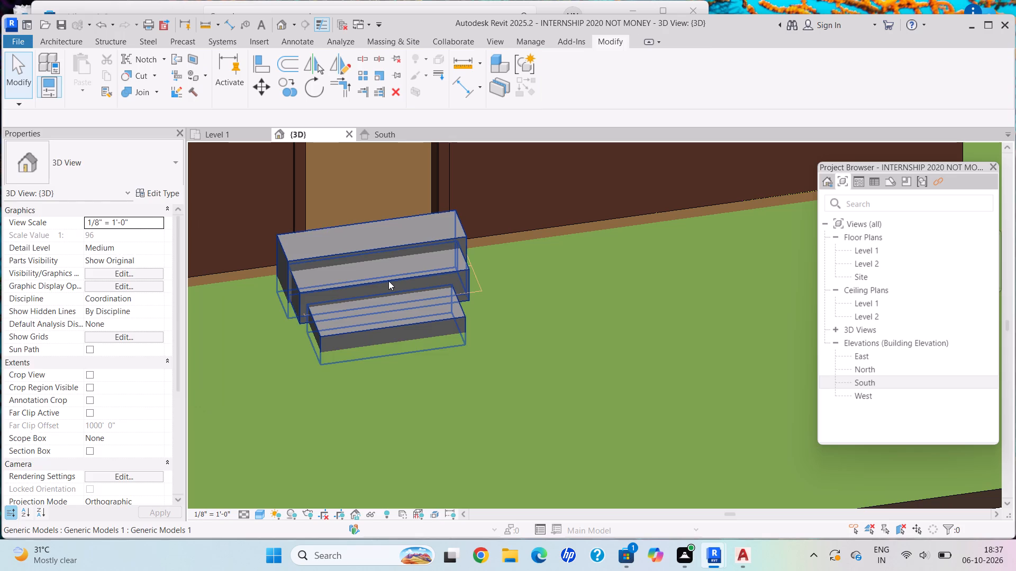
pyautogui.click(555, 87)
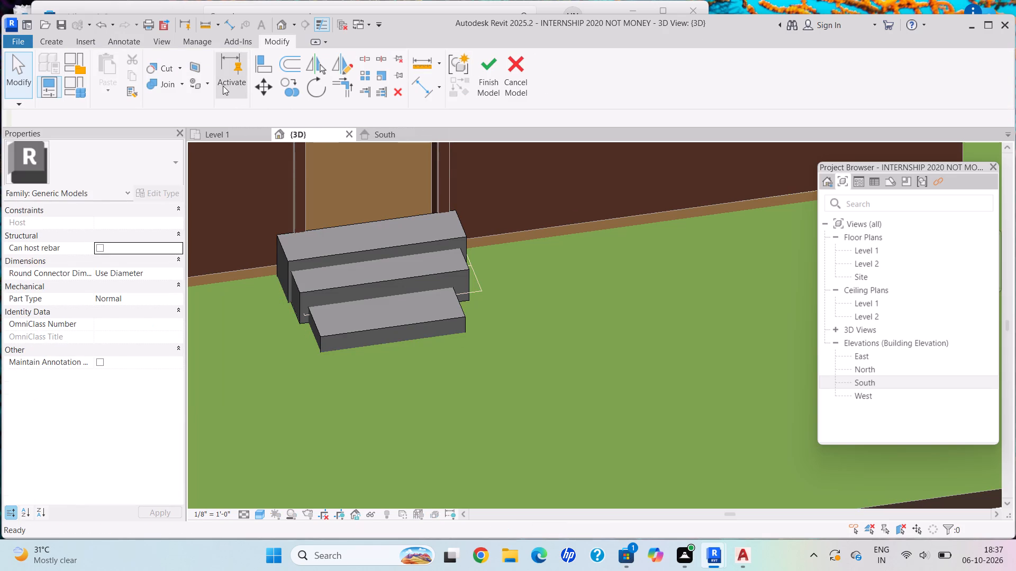
pyautogui.click(210, 81)
pyautogui.click(234, 100)
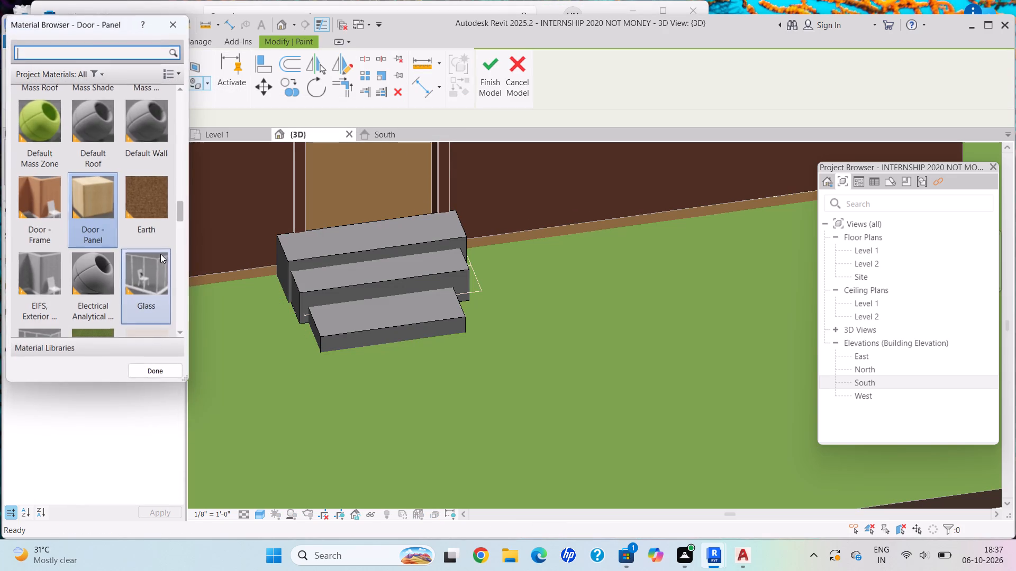
pyautogui.click(88, 197)
pyautogui.click(329, 318)
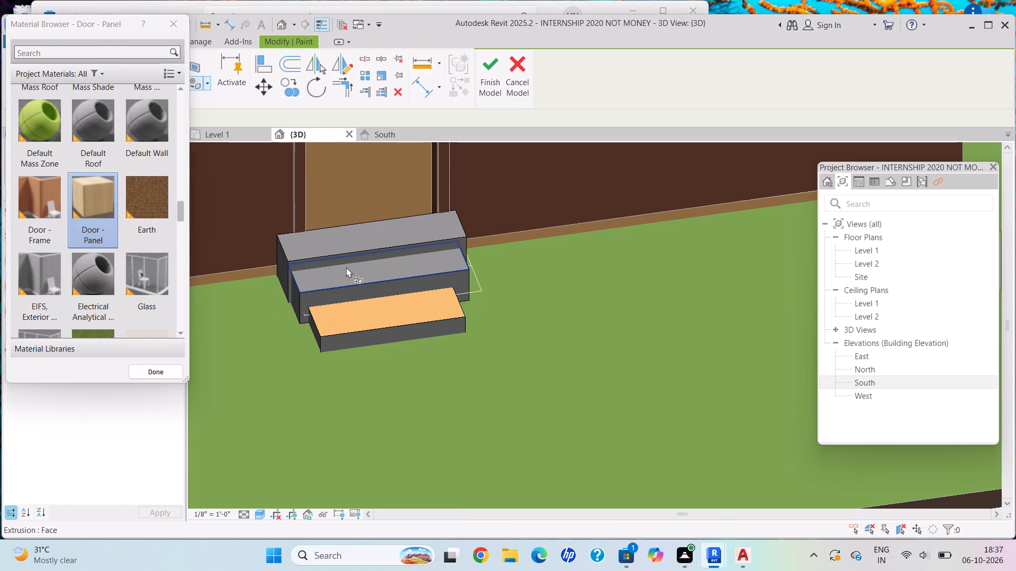
pyautogui.click(348, 267)
pyautogui.click(349, 240)
pyautogui.click(373, 281)
# Paint the front faces of all three entry steps with the Door - Panel material.
pyautogui.scroll(4, 396, 294)
pyautogui.scroll(-1, 405, 293)
pyautogui.scroll(1, 408, 291)
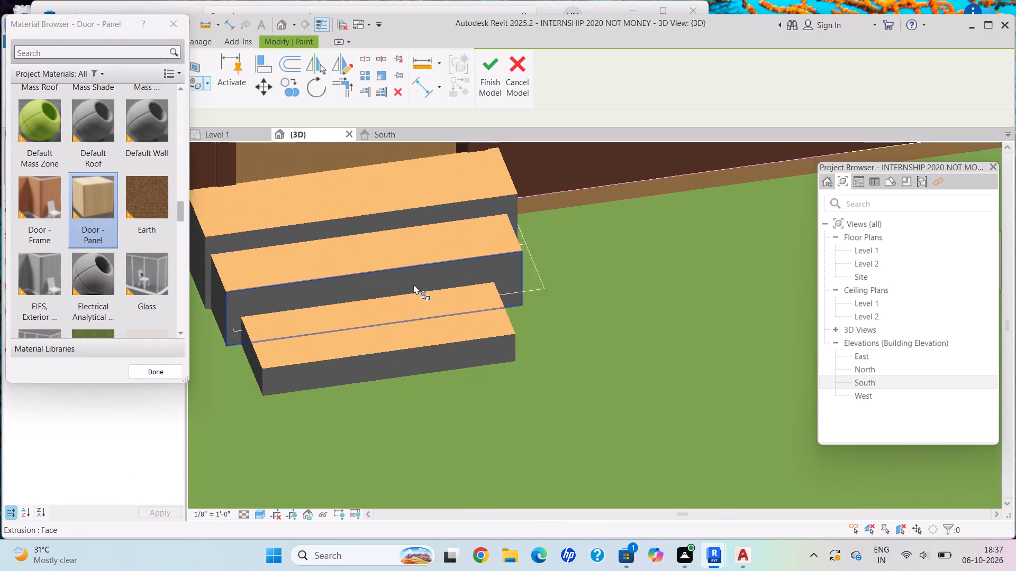
pyautogui.scroll(-1, 414, 278)
pyautogui.scroll(3, 414, 278)
pyautogui.click(415, 282)
pyautogui.click(409, 195)
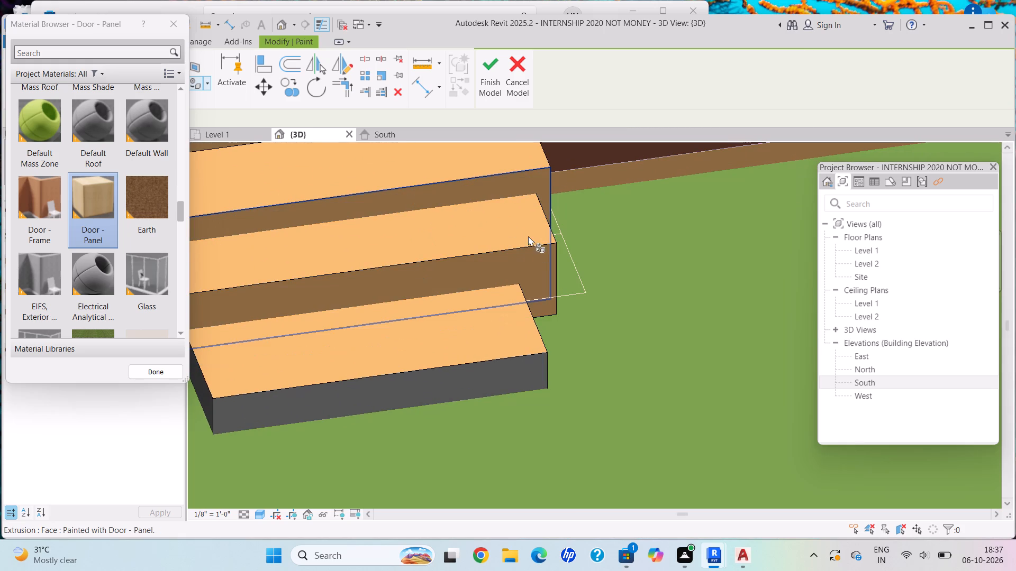
pyautogui.click(492, 381)
# Paint the three entry steps' end faces farthest from the front window with Door - Panel.
pyautogui.scroll(-2, 465, 364)
pyautogui.moveTo(347, 327); pyautogui.dragTo(444, 296, button='middle')
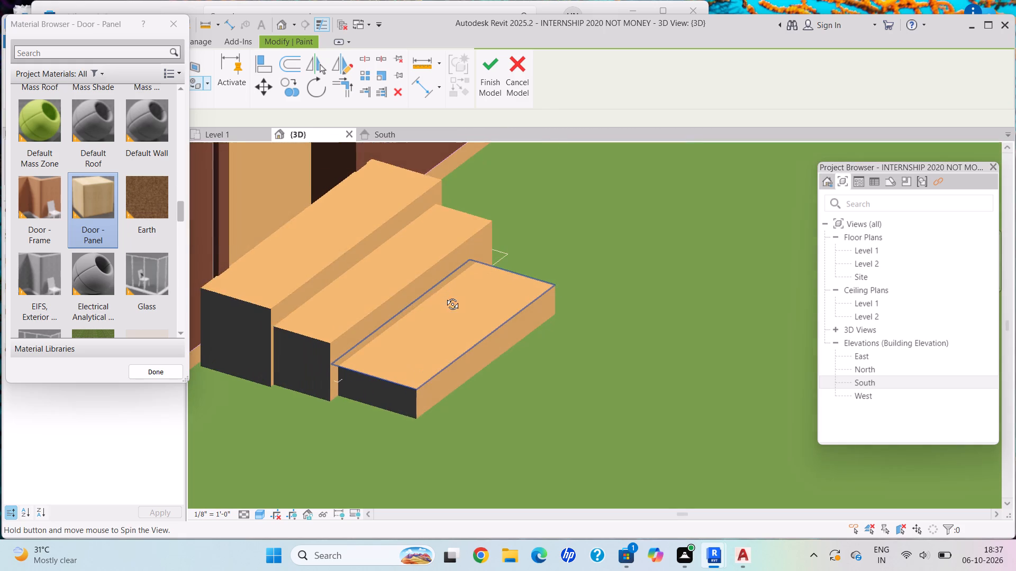
pyautogui.moveTo(444, 296); pyautogui.dragTo(445, 297, button='middle')
pyautogui.click(394, 393)
pyautogui.click(320, 361)
pyautogui.click(251, 334)
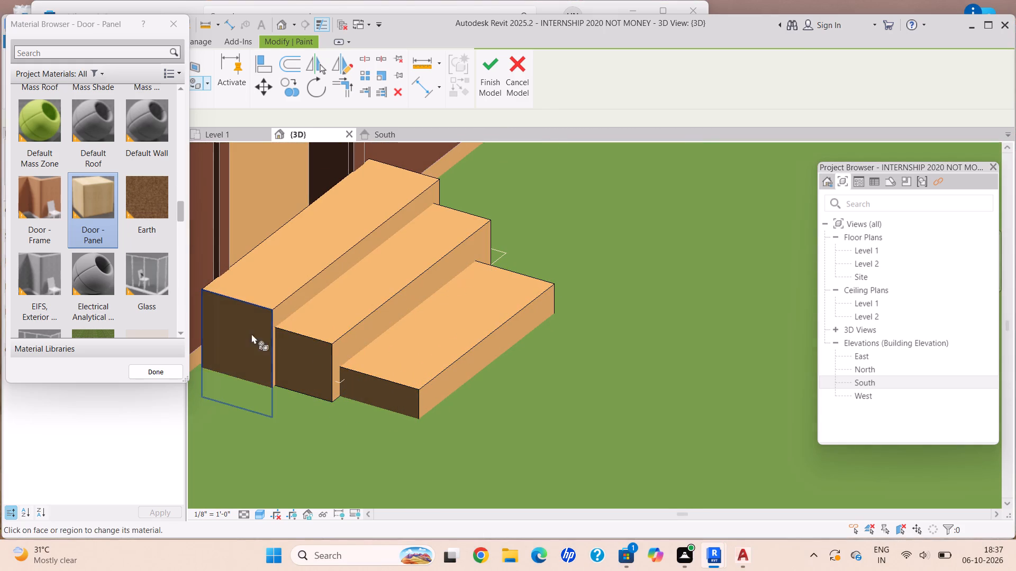
# Paint the three entry steps' end faces nearest the front window with Door - Panel and leave the Paint tool.
pyautogui.keyDown('shift'); pyautogui.moveTo(666, 278); pyautogui.dragTo(352, 317, button='middle'); pyautogui.keyUp('shift')
pyautogui.click(371, 383)
pyautogui.click(304, 379)
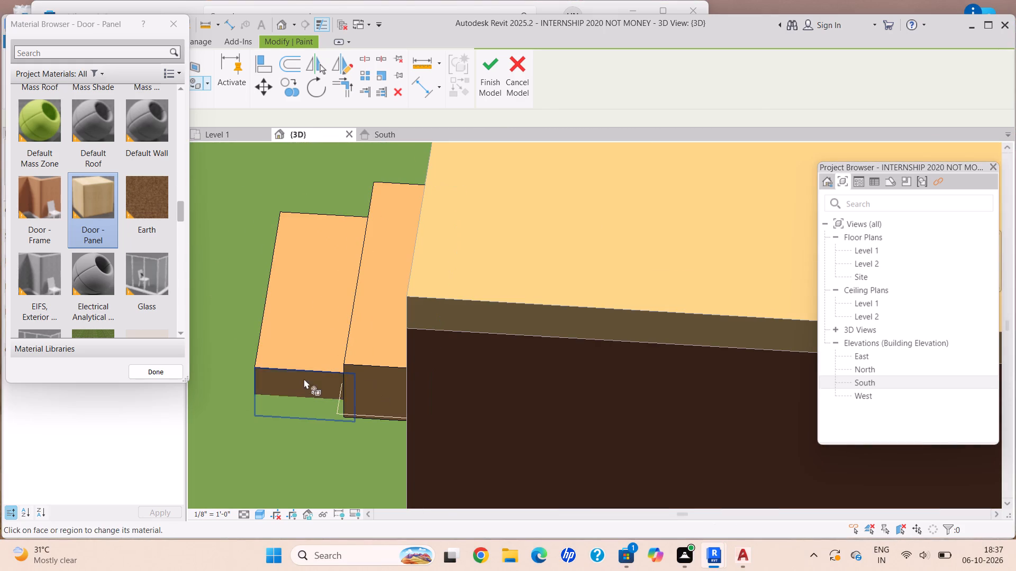
pyautogui.keyDown('shift'); pyautogui.moveTo(344, 368); pyautogui.dragTo(394, 297, button='middle'); pyautogui.keyUp('shift')
pyautogui.click(520, 342)
pyautogui.scroll(-1, 437, 310)
pyautogui.scroll(1, 437, 310)
pyautogui.scroll(-2, 437, 310)
pyautogui.keyDown('shift'); pyautogui.moveTo(411, 284); pyautogui.dragTo(563, 327, button='middle'); pyautogui.keyUp('shift')
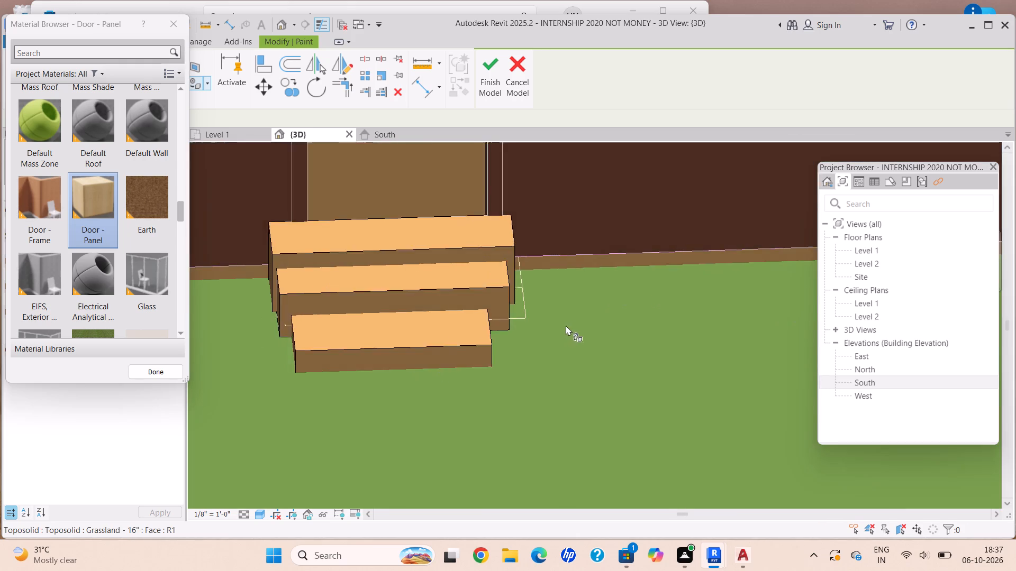
pyautogui.scroll(-6, 571, 321)
pyautogui.scroll(1, 561, 320)
pyautogui.scroll(-2, 532, 323)
pyautogui.press('Escape')
# Examine the painted entry steps and the whole house from several angles.
pyautogui.scroll(-1, 546, 320)
pyautogui.scroll(1, 546, 320)
pyautogui.scroll(-1, 546, 320)
pyautogui.scroll(1, 546, 320)
pyautogui.scroll(-4, 537, 299)
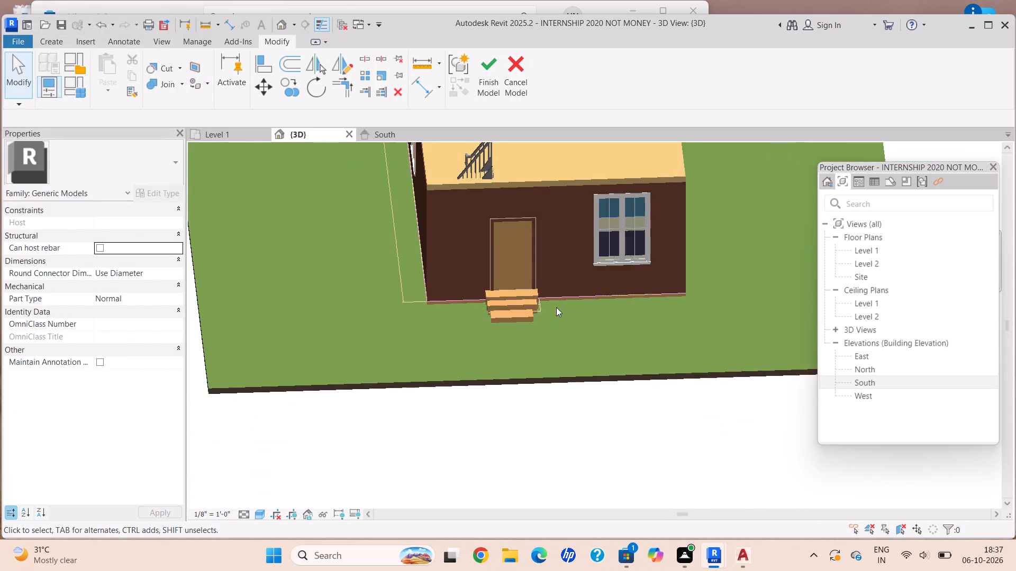
pyautogui.scroll(1, 559, 311)
pyautogui.scroll(-2, 569, 320)
pyautogui.press('Escape')
pyautogui.keyDown('shift'); pyautogui.moveTo(637, 261); pyautogui.dragTo(663, 153, button='middle'); pyautogui.keyUp('shift')
pyautogui.scroll(1, 646, 224)
pyautogui.scroll(-1, 646, 224)
pyautogui.scroll(1, 646, 224)
pyautogui.scroll(-1, 646, 224)
pyautogui.scroll(4, 646, 224)
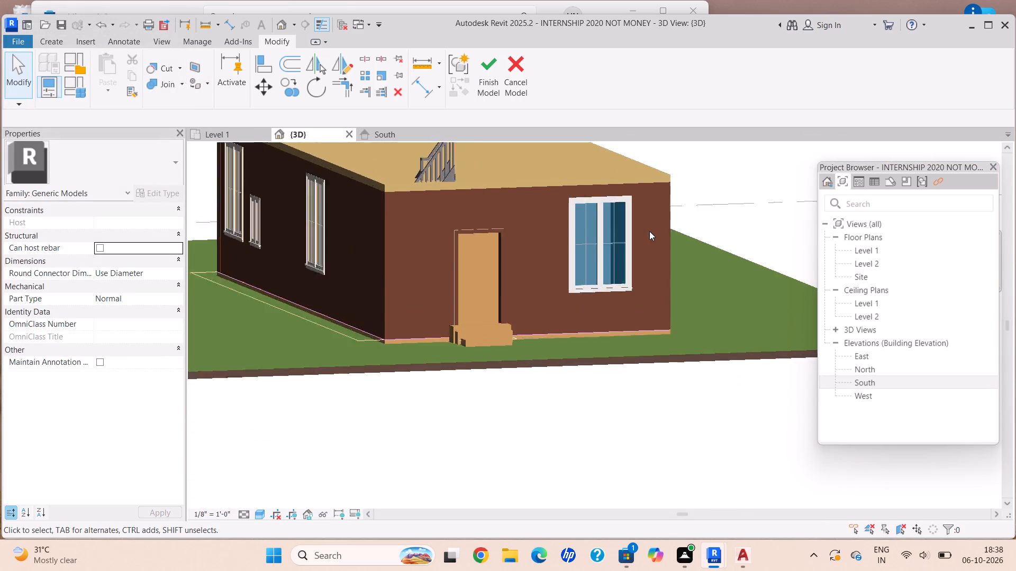
pyautogui.scroll(2, 649, 231)
pyautogui.moveTo(646, 231); pyautogui.dragTo(511, 317, button='middle')
pyautogui.scroll(-6, 560, 338)
pyautogui.keyDown('shift'); pyautogui.moveTo(573, 357); pyautogui.dragTo(651, 353, button='middle'); pyautogui.keyUp('shift')
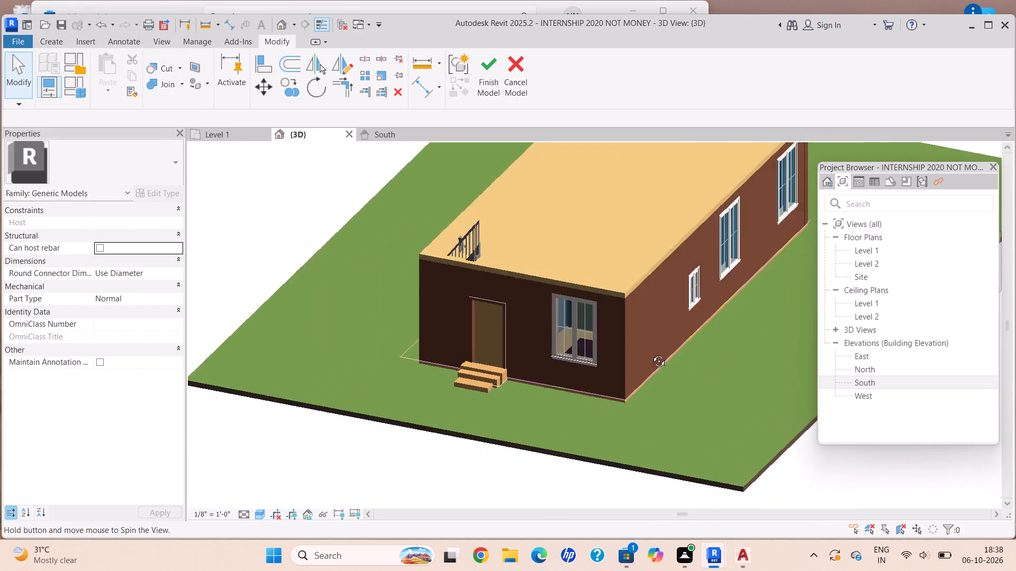
pyautogui.keyDown('shift'); pyautogui.moveTo(651, 353); pyautogui.dragTo(650, 353, button='middle'); pyautogui.keyUp('shift')
pyautogui.scroll(-4, 708, 353)
pyautogui.keyDown('shift'); pyautogui.moveTo(626, 332); pyautogui.dragTo(652, 337, button='middle'); pyautogui.keyUp('shift')
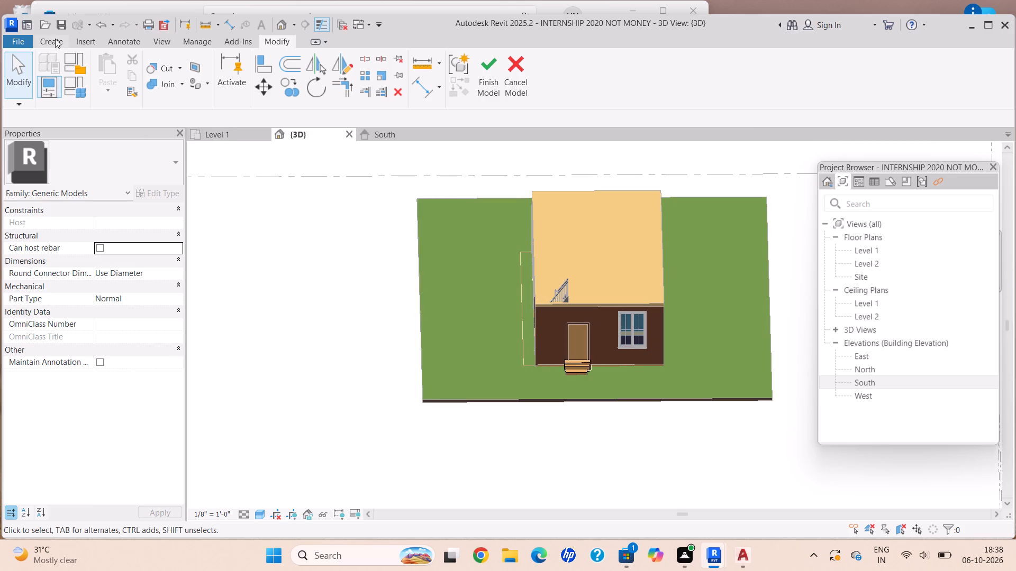
# Finish the in-place model of the painted entry steps.
pyautogui.click(487, 53)
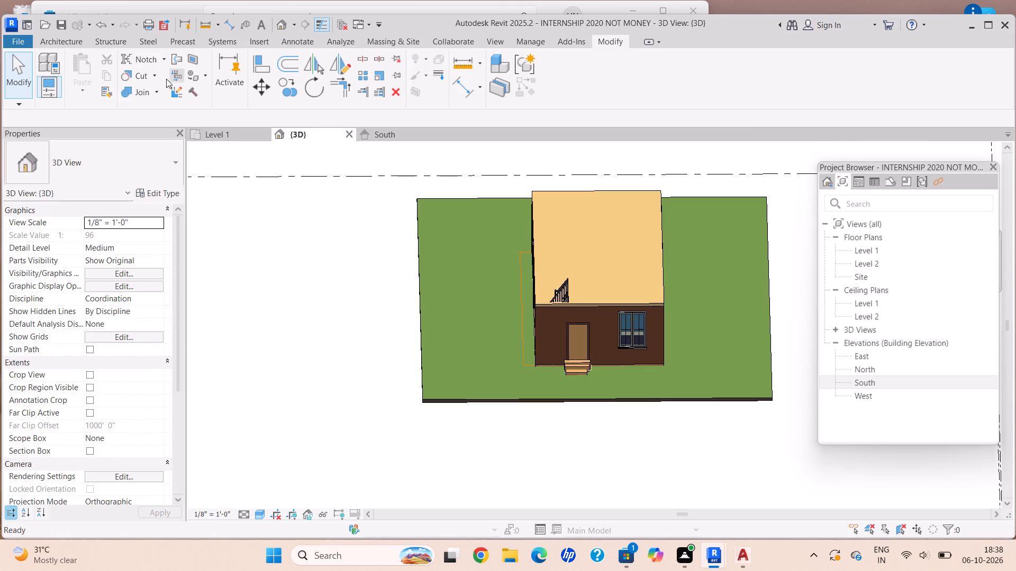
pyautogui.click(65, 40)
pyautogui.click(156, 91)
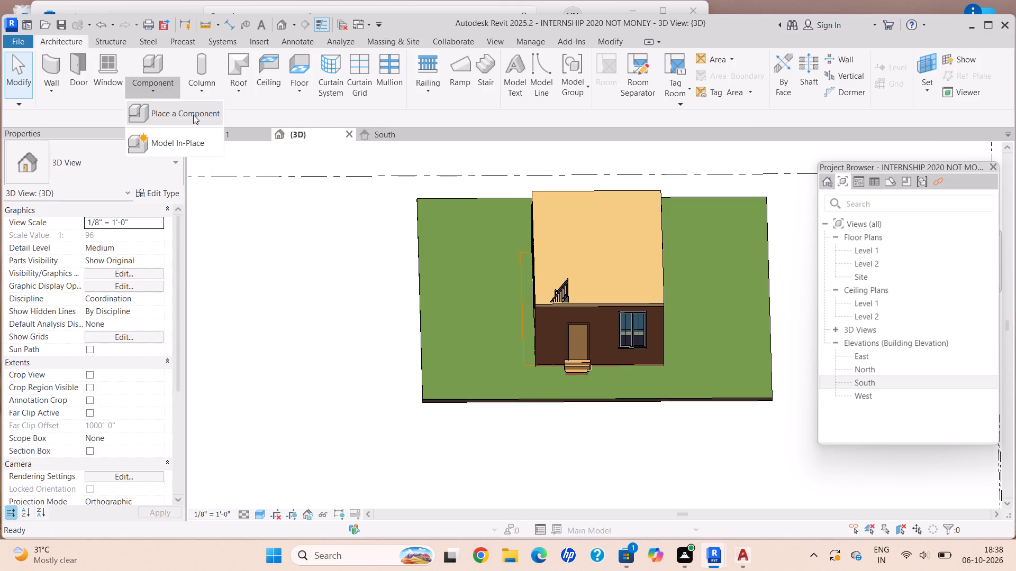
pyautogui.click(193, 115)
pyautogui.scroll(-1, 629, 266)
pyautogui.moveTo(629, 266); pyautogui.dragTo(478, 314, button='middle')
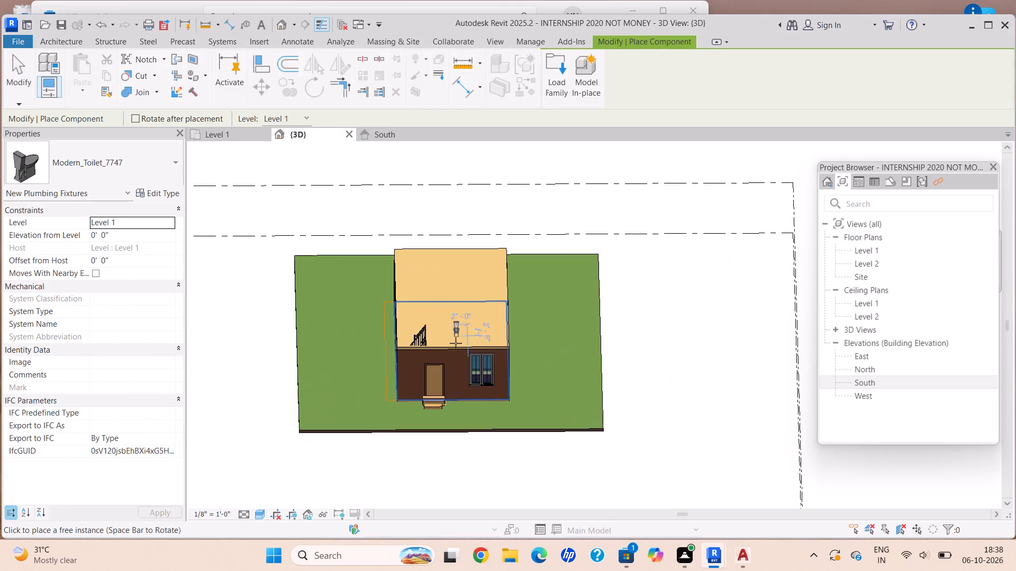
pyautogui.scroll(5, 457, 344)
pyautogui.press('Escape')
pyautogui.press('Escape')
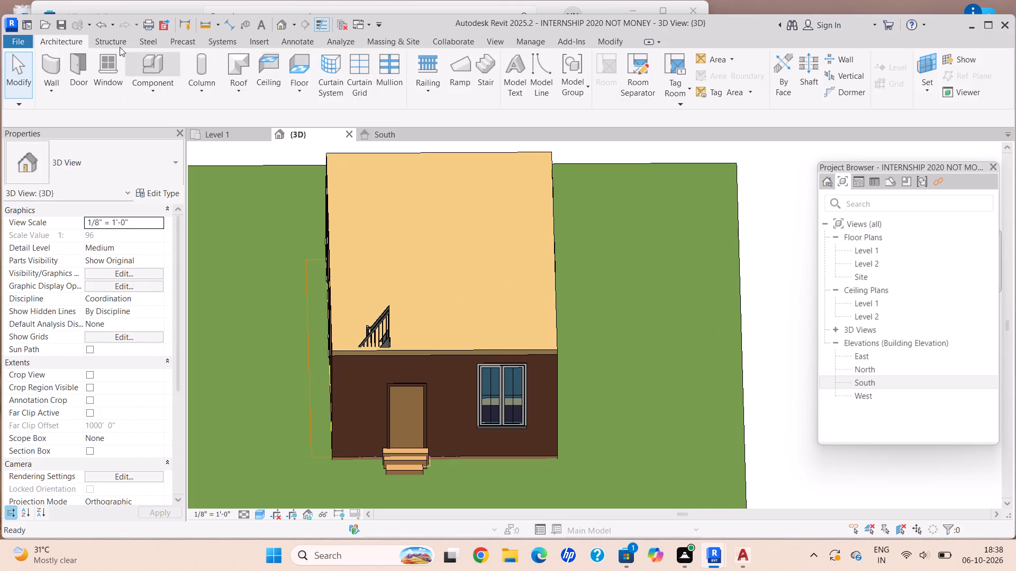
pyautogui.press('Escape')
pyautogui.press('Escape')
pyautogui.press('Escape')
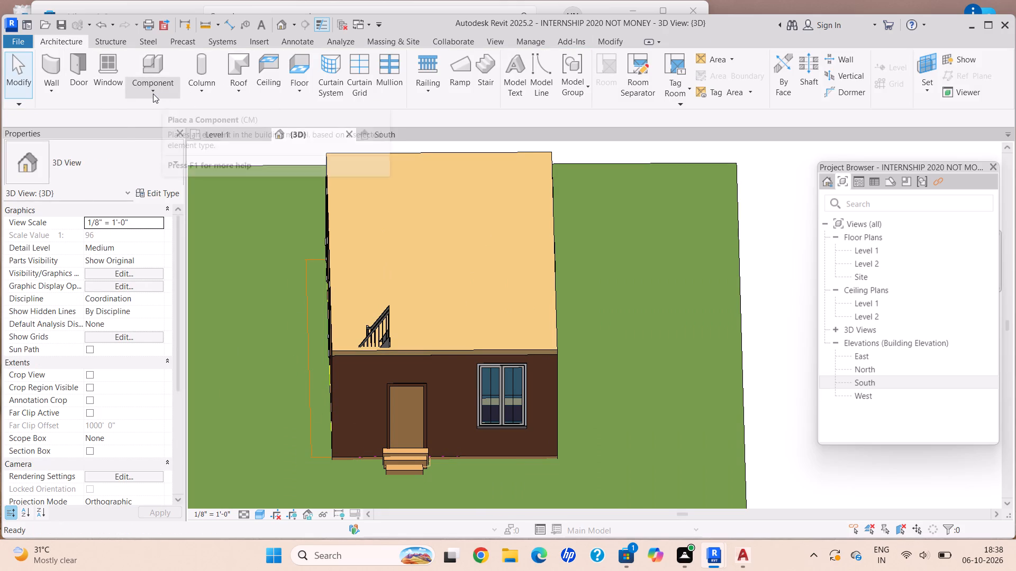
# Start a new in-place model in the Generic Models category.
pyautogui.click(153, 94)
pyautogui.click(189, 141)
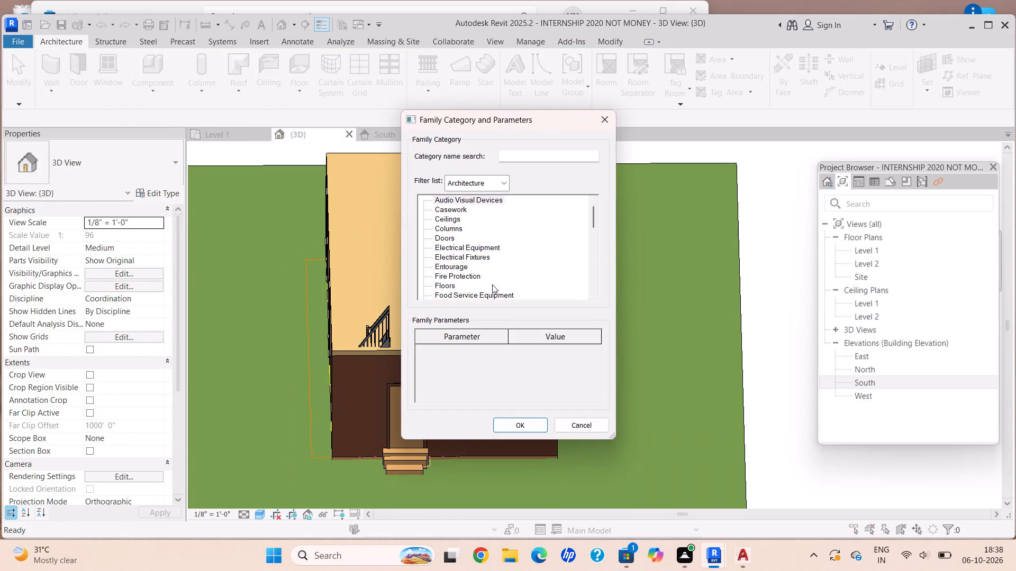
pyautogui.scroll(-5, 494, 279)
pyautogui.click(483, 277)
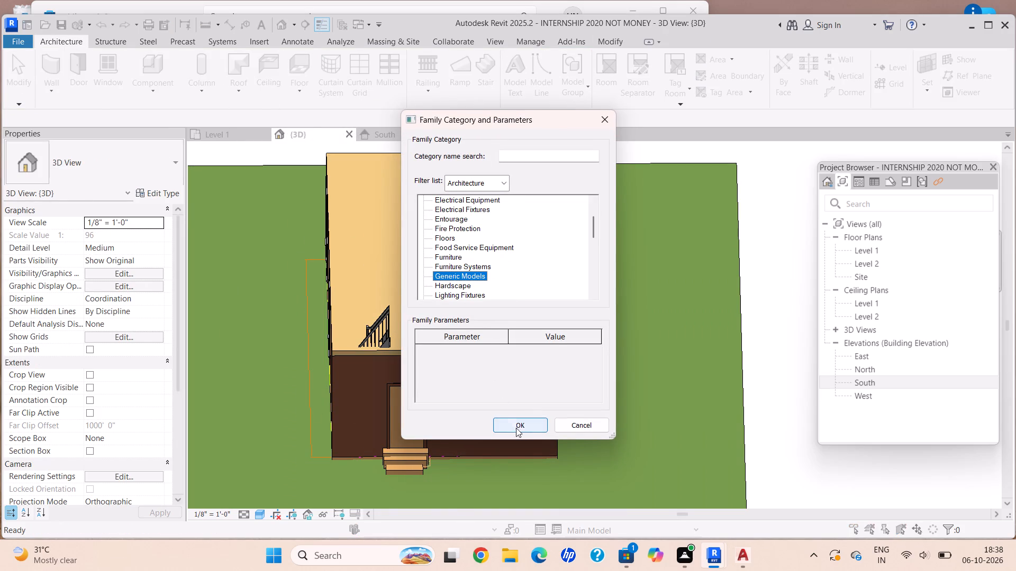
pyautogui.click(516, 420)
pyautogui.click(374, 298)
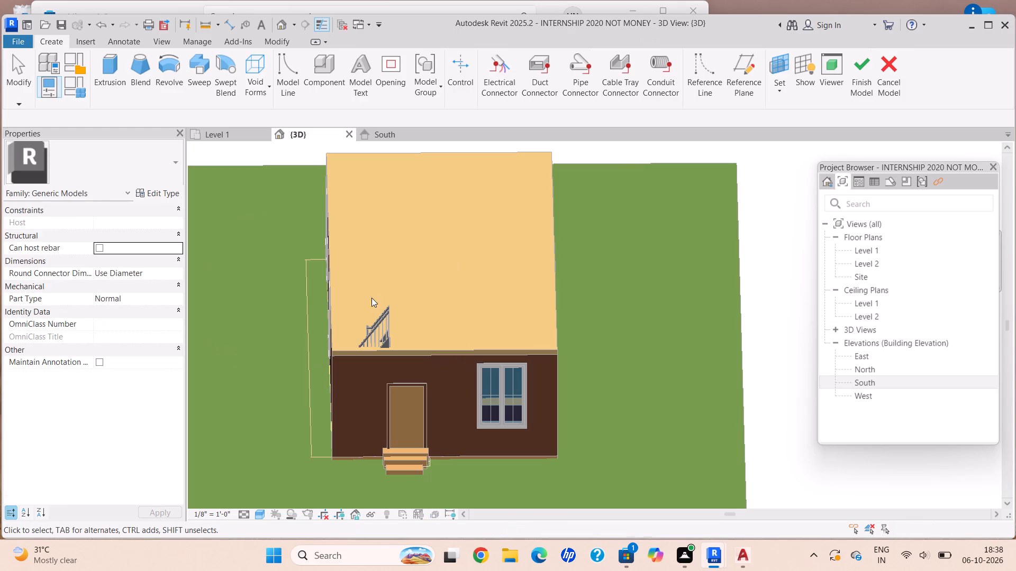
# Extrude a rectangular strip about 71'-3" long and 1'-0" deep on the toposolid's top face, along the side edge nearest the front window.
pyautogui.click(40, 43)
pyautogui.click(97, 77)
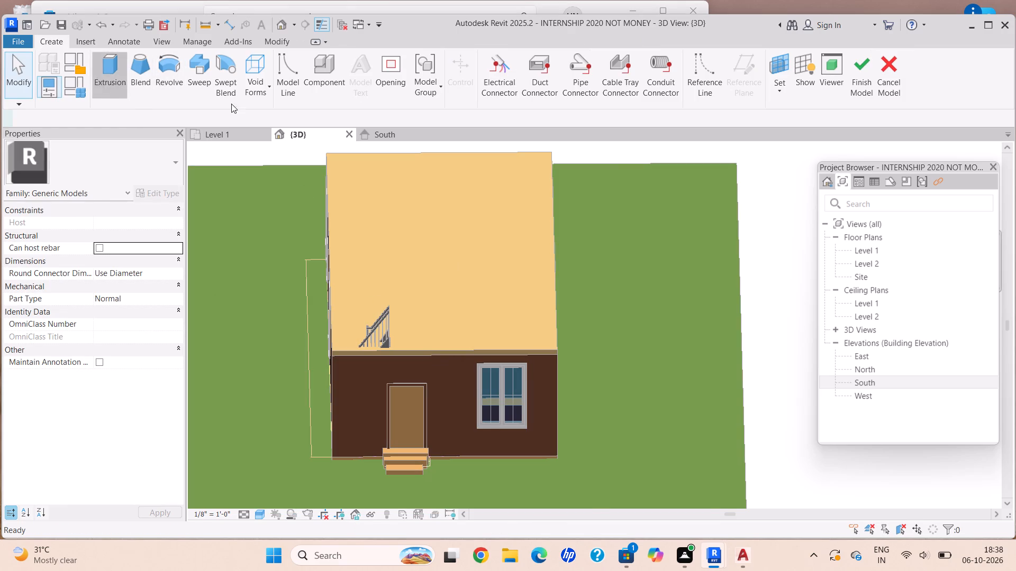
pyautogui.click(683, 89)
pyautogui.click(731, 139)
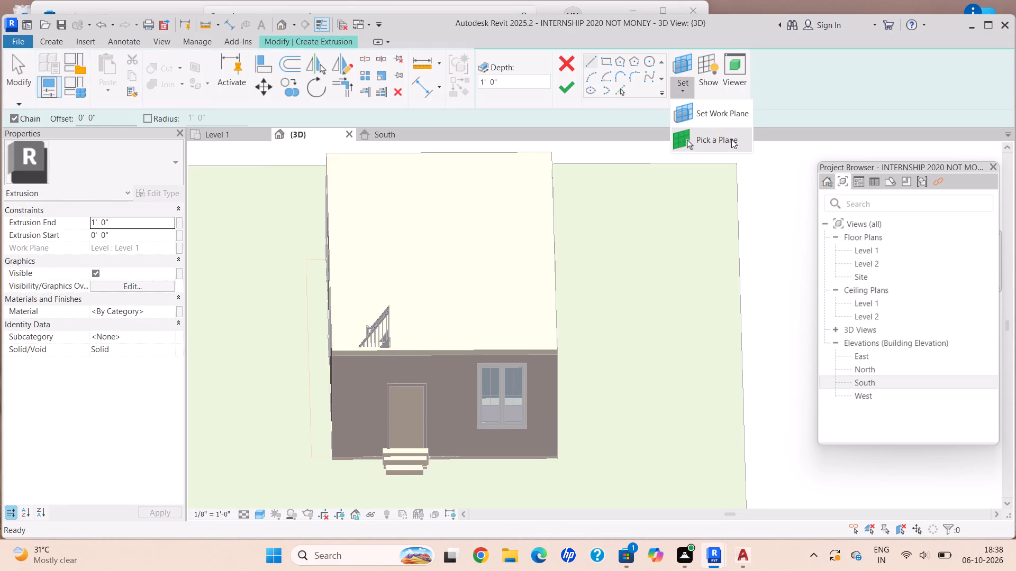
pyautogui.moveTo(724, 303); pyautogui.dragTo(676, 129, button='middle')
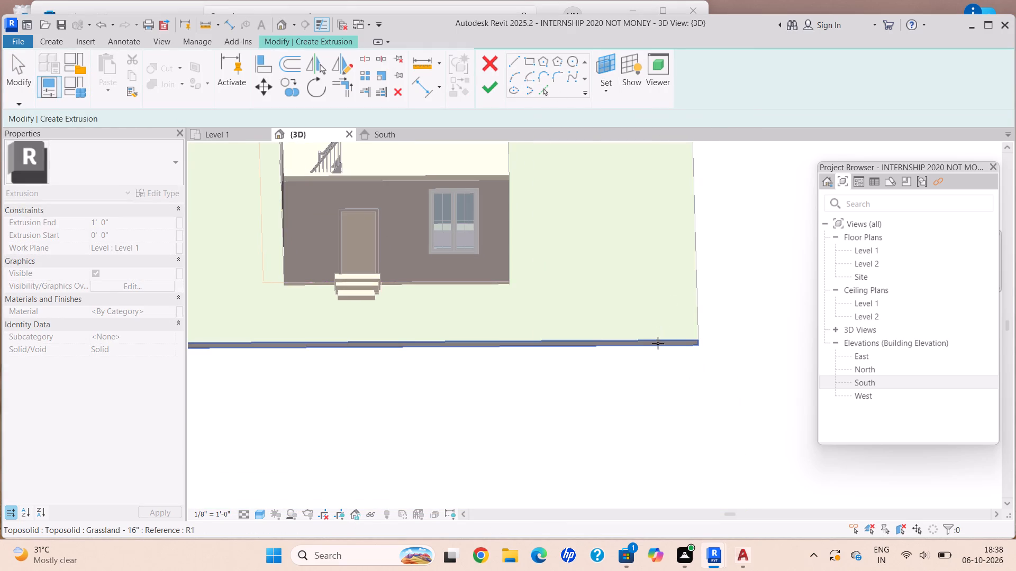
pyautogui.click(680, 339)
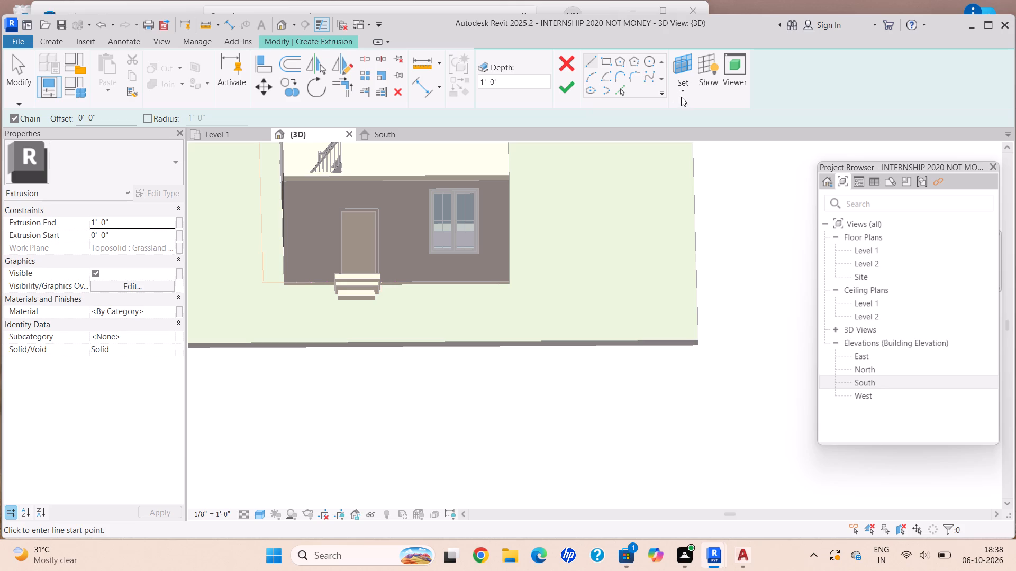
pyautogui.click(608, 56)
pyautogui.scroll(-1, 613, 283)
pyautogui.scroll(2, 613, 283)
pyautogui.scroll(-3, 613, 283)
pyautogui.moveTo(577, 226); pyautogui.dragTo(576, 417, button='middle')
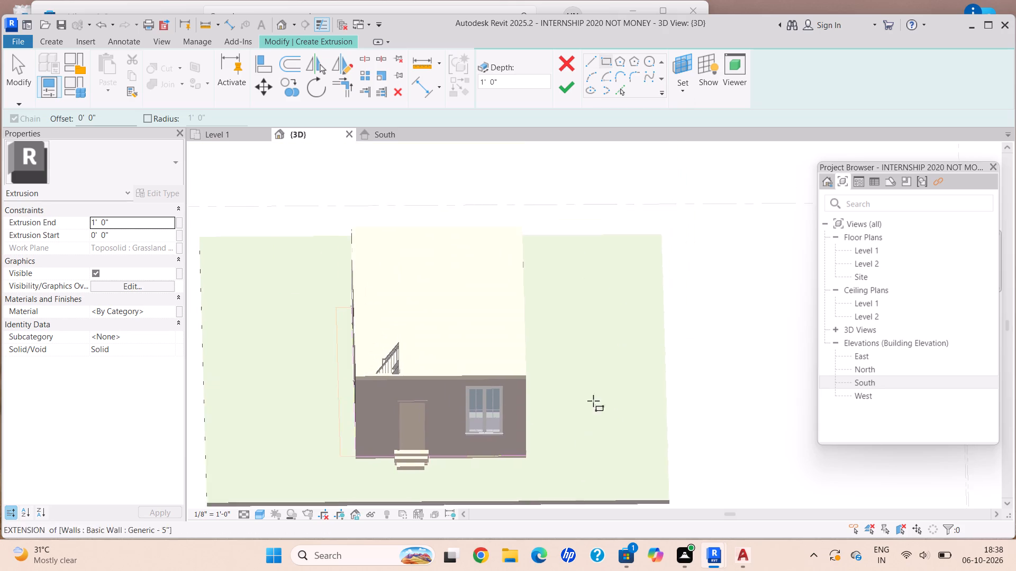
pyautogui.moveTo(685, 357); pyautogui.dragTo(690, 251, button='middle')
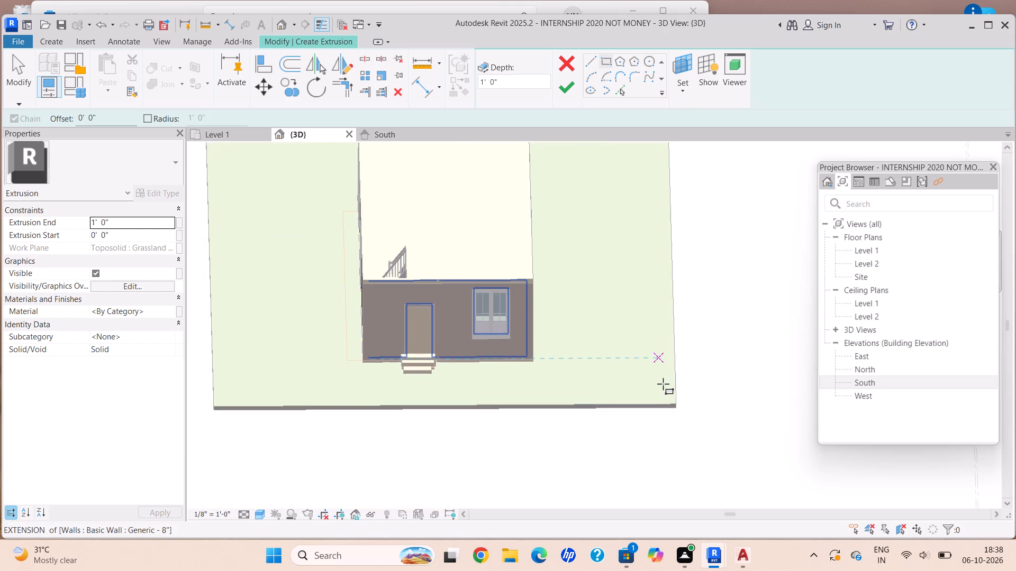
pyautogui.click(676, 404)
pyautogui.moveTo(622, 240); pyautogui.dragTo(577, 392, button='middle')
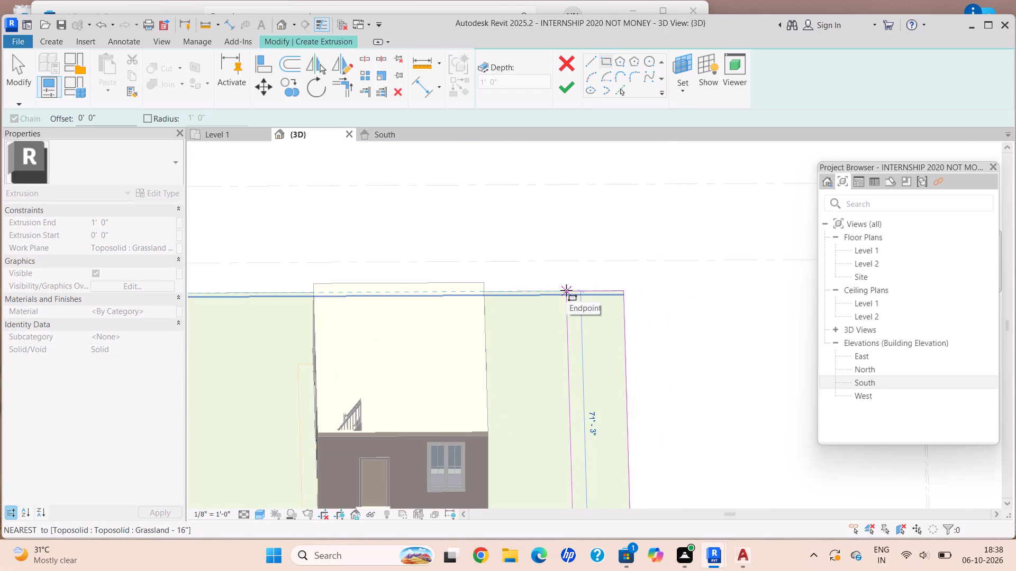
pyautogui.scroll(6, 579, 289)
pyautogui.scroll(-1, 574, 277)
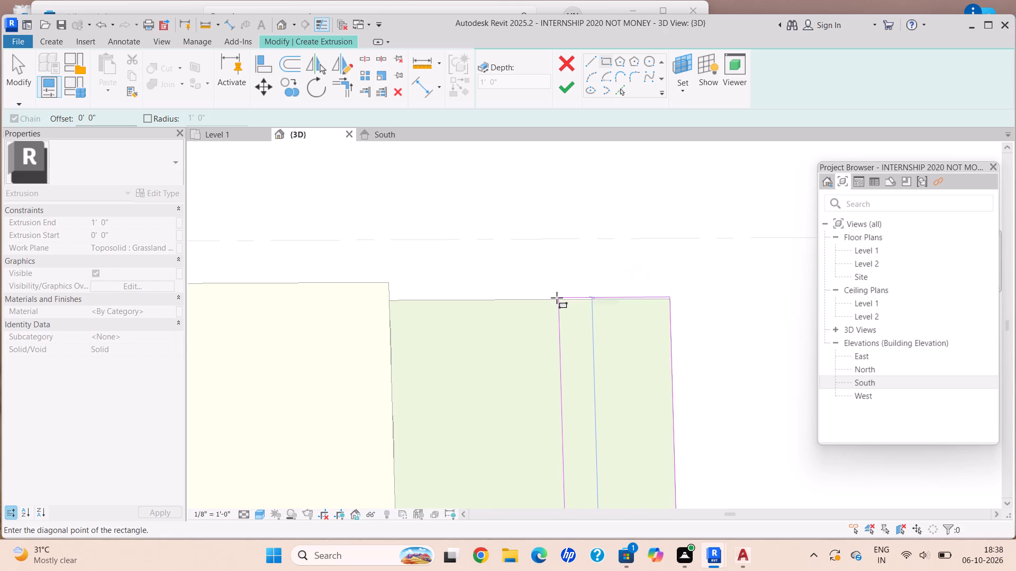
pyautogui.click(557, 298)
pyautogui.click(566, 82)
pyautogui.scroll(-2, 590, 393)
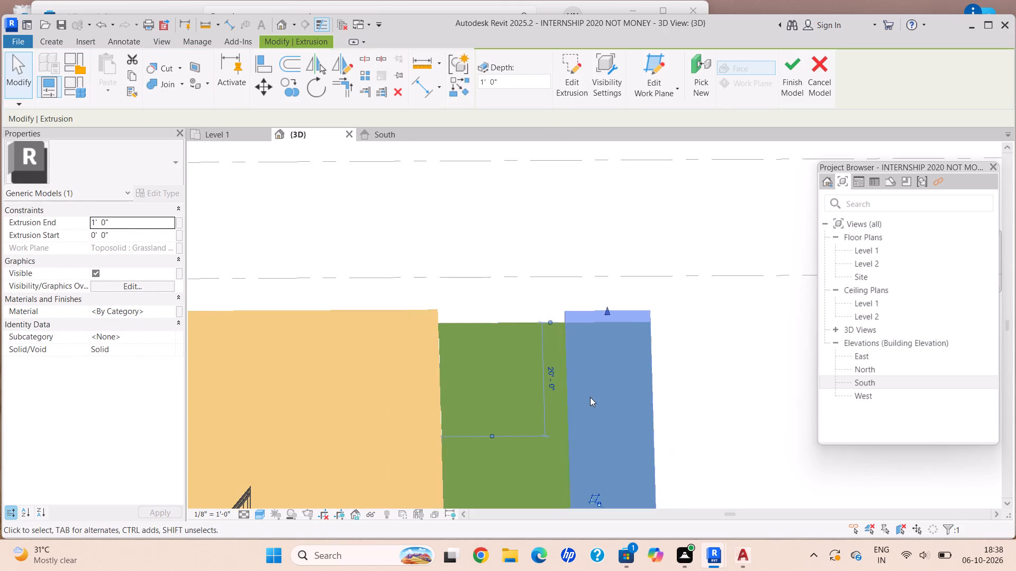
pyautogui.press('Escape')
# Examine the new side strip, the toposolid and the house from several angles.
pyautogui.scroll(-4, 592, 401)
pyautogui.moveTo(592, 399); pyautogui.dragTo(622, 155, button='middle')
pyautogui.keyDown('shift'); pyautogui.moveTo(691, 347); pyautogui.dragTo(587, 201, button='middle'); pyautogui.keyUp('shift')
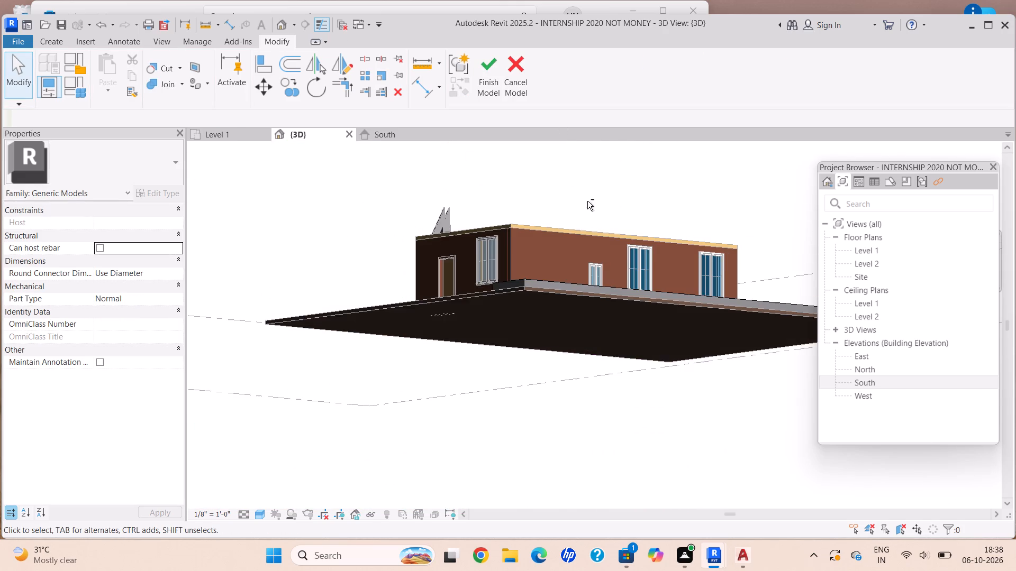
pyautogui.keyDown('shift'); pyautogui.moveTo(684, 279); pyautogui.dragTo(631, 348, button='middle'); pyautogui.keyUp('shift')
pyautogui.scroll(4, 646, 338)
pyautogui.moveTo(642, 337); pyautogui.dragTo(519, 337, button='middle')
pyautogui.scroll(-8, 519, 337)
pyautogui.keyDown('shift'); pyautogui.moveTo(534, 335); pyautogui.dragTo(670, 412, button='middle'); pyautogui.keyUp('shift')
pyautogui.scroll(-1, 661, 398)
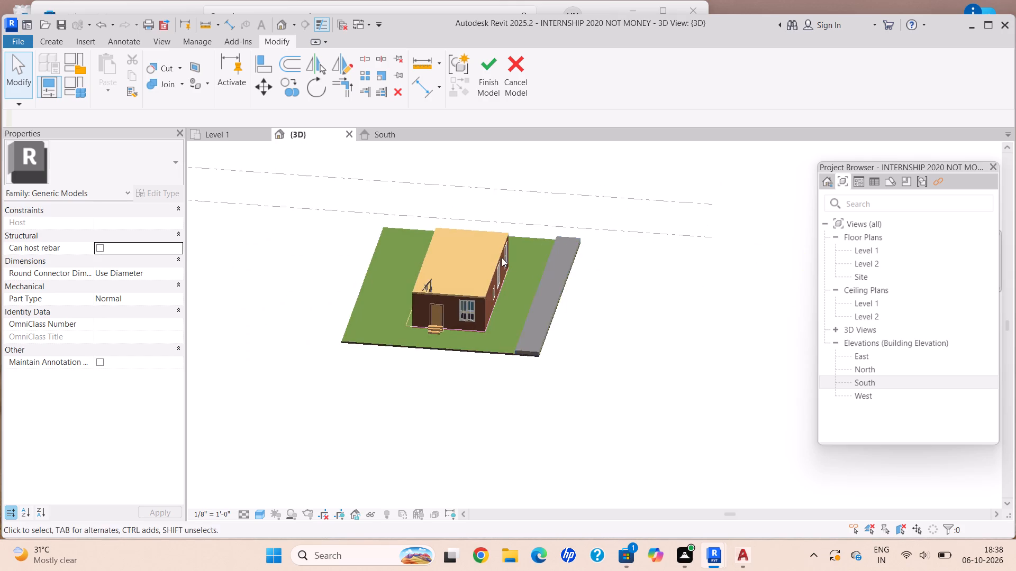
pyautogui.moveTo(510, 263); pyautogui.dragTo(565, 301, button='middle')
pyautogui.keyDown('shift'); pyautogui.scroll(1, 559, 296); pyautogui.keyUp('shift')
pyautogui.keyDown('shift'); pyautogui.scroll(-1, 568, 307); pyautogui.keyUp('shift')
pyautogui.scroll(5, 509, 343)
pyautogui.scroll(-1, 433, 357)
pyautogui.scroll(1, 433, 357)
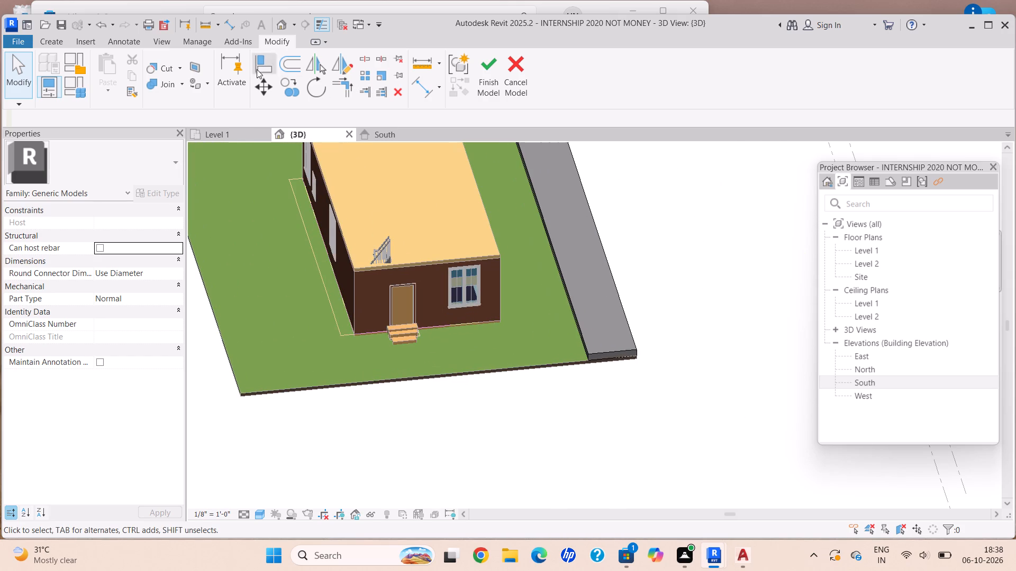
# Start a second extrusion with the toposolid's top face as work plane and a rectangular profile.
pyautogui.click(57, 38)
pyautogui.click(113, 78)
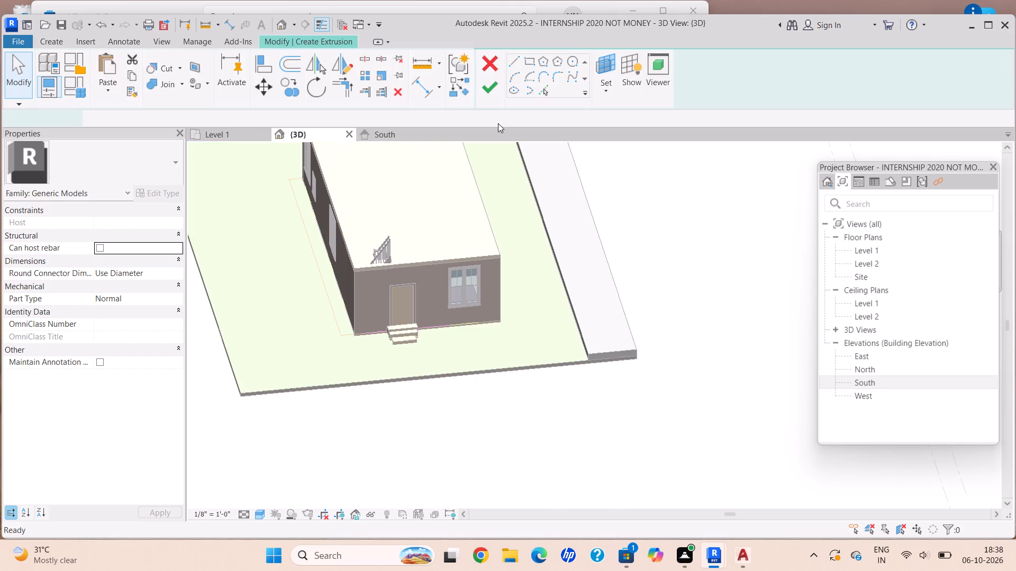
pyautogui.click(681, 90)
pyautogui.click(718, 142)
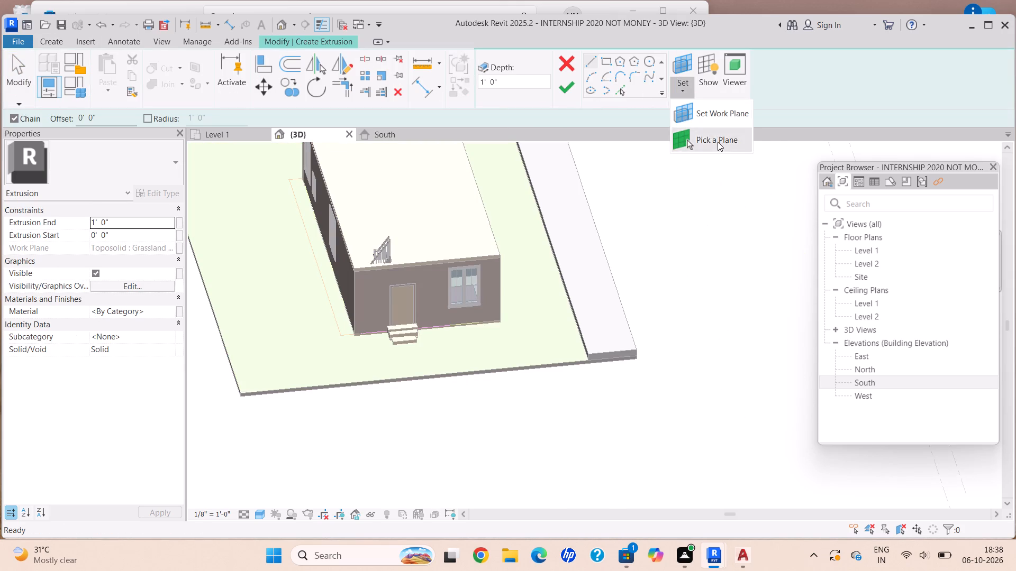
pyautogui.keyDown('shift'); pyautogui.moveTo(522, 301); pyautogui.dragTo(518, 328, button='middle'); pyautogui.keyUp('shift')
pyautogui.scroll(4, 524, 363)
pyautogui.scroll(-1, 528, 364)
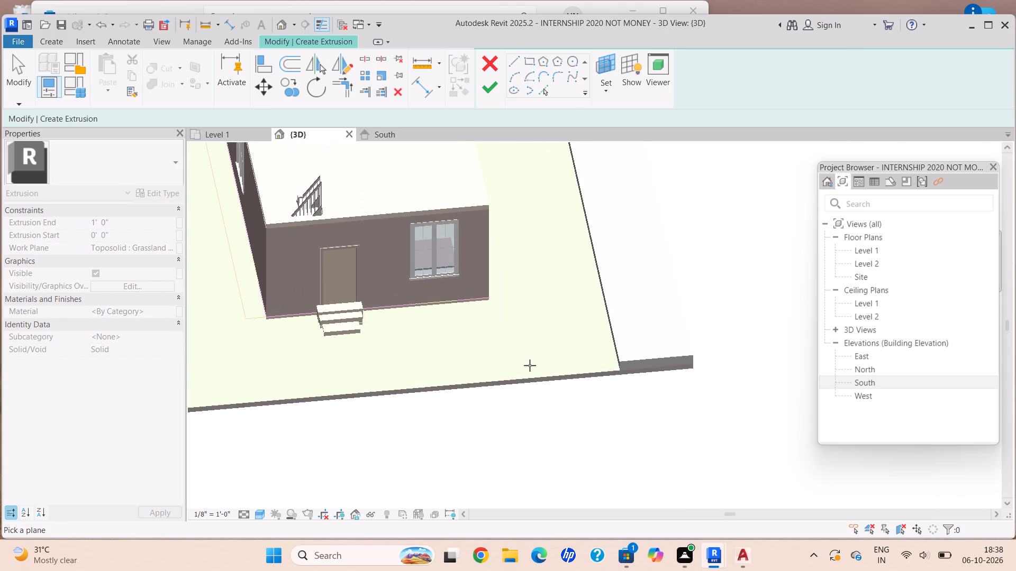
pyautogui.click(537, 377)
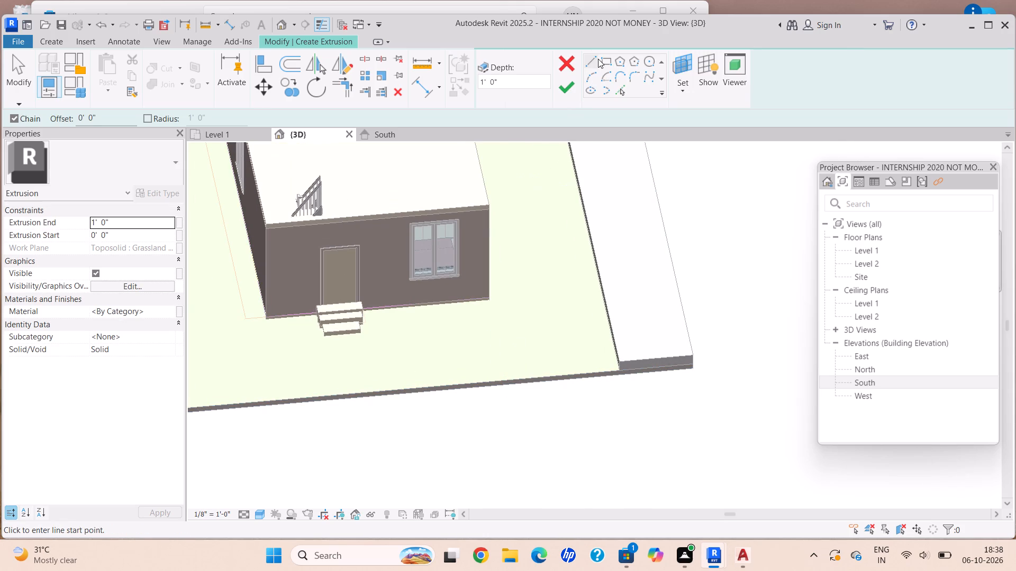
pyautogui.click(606, 59)
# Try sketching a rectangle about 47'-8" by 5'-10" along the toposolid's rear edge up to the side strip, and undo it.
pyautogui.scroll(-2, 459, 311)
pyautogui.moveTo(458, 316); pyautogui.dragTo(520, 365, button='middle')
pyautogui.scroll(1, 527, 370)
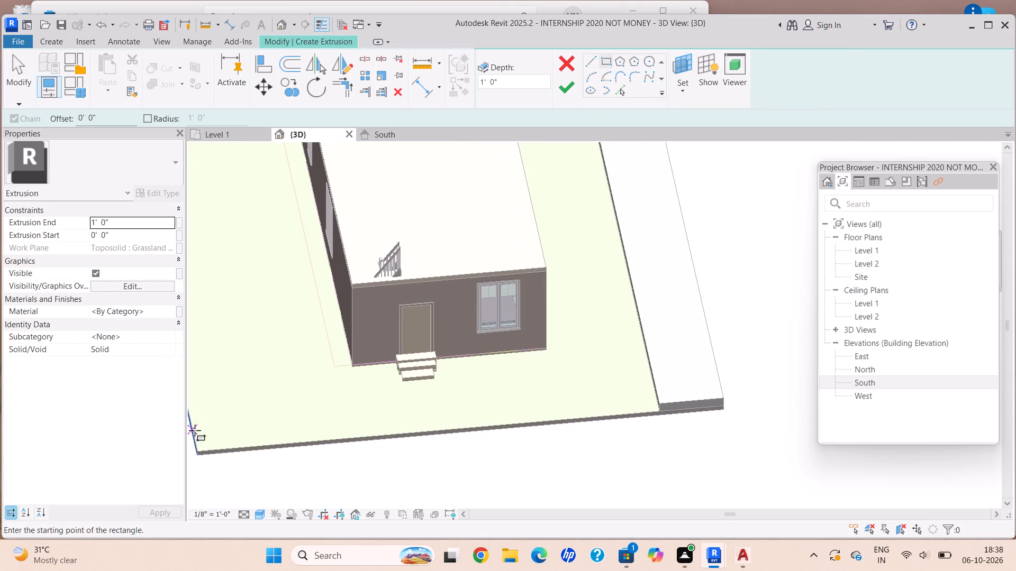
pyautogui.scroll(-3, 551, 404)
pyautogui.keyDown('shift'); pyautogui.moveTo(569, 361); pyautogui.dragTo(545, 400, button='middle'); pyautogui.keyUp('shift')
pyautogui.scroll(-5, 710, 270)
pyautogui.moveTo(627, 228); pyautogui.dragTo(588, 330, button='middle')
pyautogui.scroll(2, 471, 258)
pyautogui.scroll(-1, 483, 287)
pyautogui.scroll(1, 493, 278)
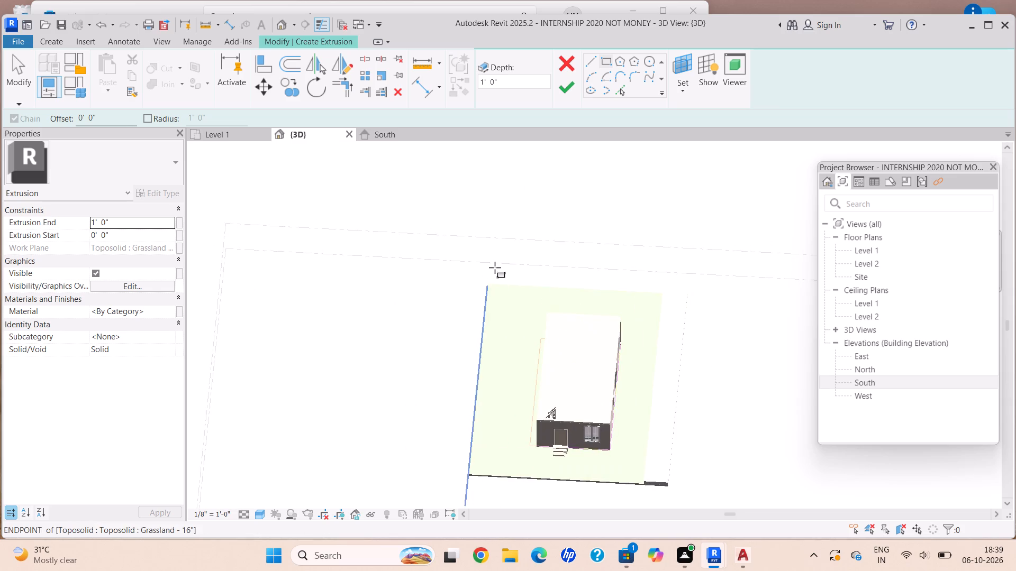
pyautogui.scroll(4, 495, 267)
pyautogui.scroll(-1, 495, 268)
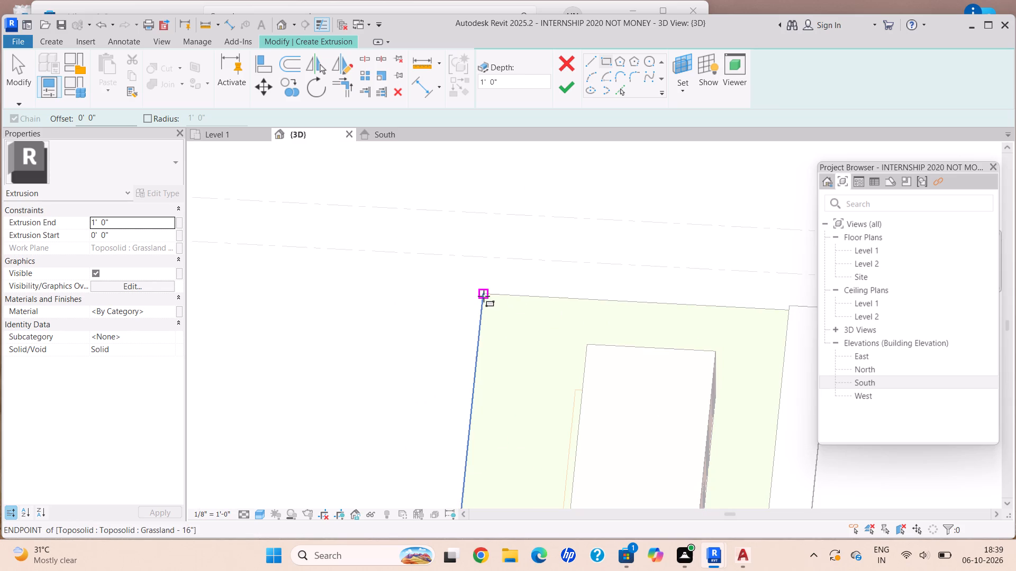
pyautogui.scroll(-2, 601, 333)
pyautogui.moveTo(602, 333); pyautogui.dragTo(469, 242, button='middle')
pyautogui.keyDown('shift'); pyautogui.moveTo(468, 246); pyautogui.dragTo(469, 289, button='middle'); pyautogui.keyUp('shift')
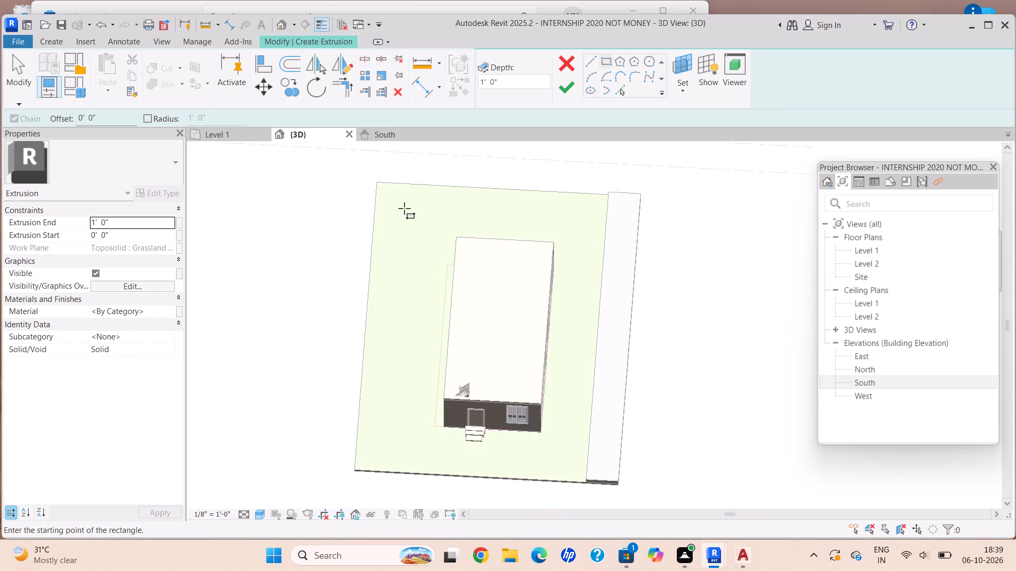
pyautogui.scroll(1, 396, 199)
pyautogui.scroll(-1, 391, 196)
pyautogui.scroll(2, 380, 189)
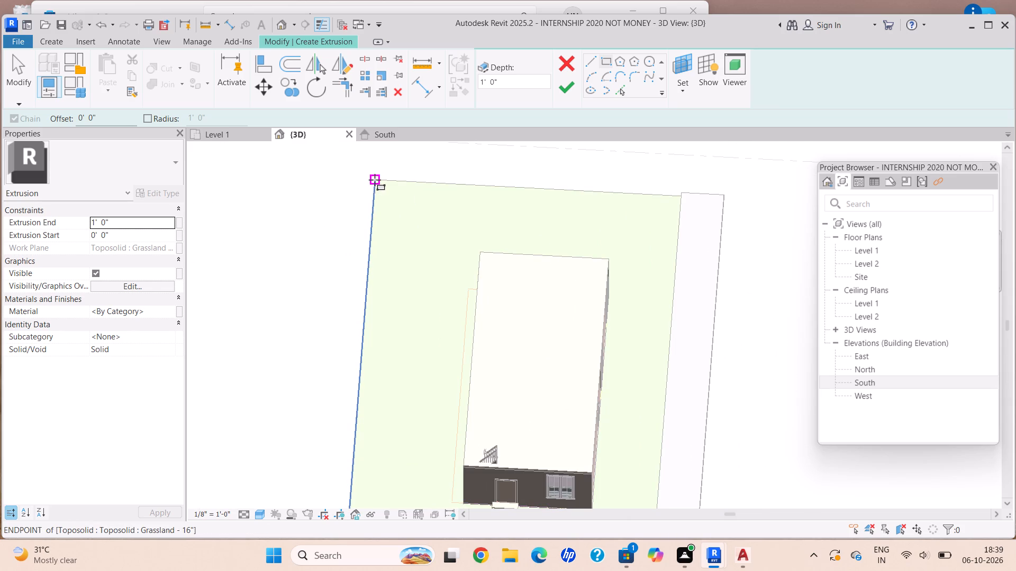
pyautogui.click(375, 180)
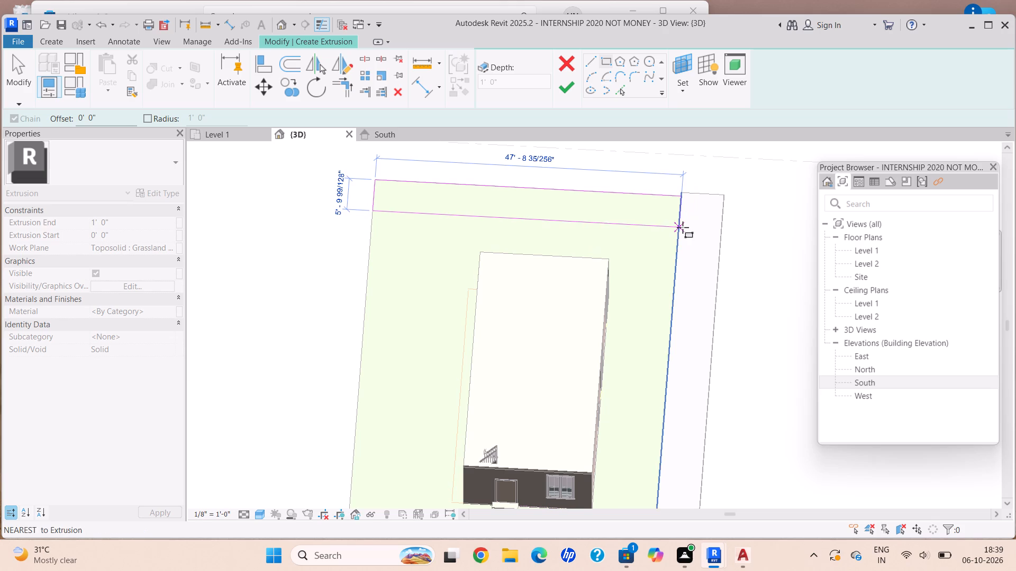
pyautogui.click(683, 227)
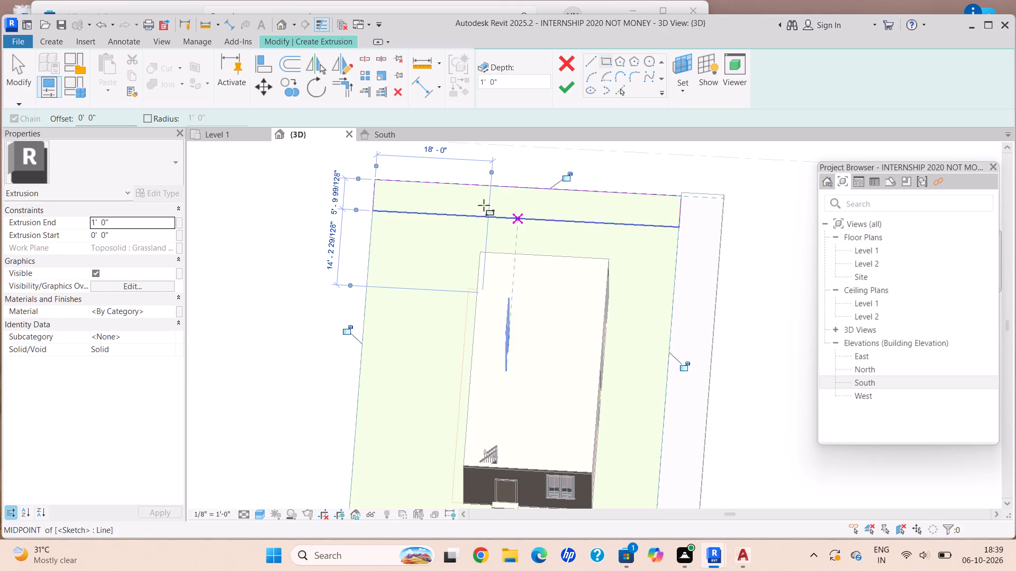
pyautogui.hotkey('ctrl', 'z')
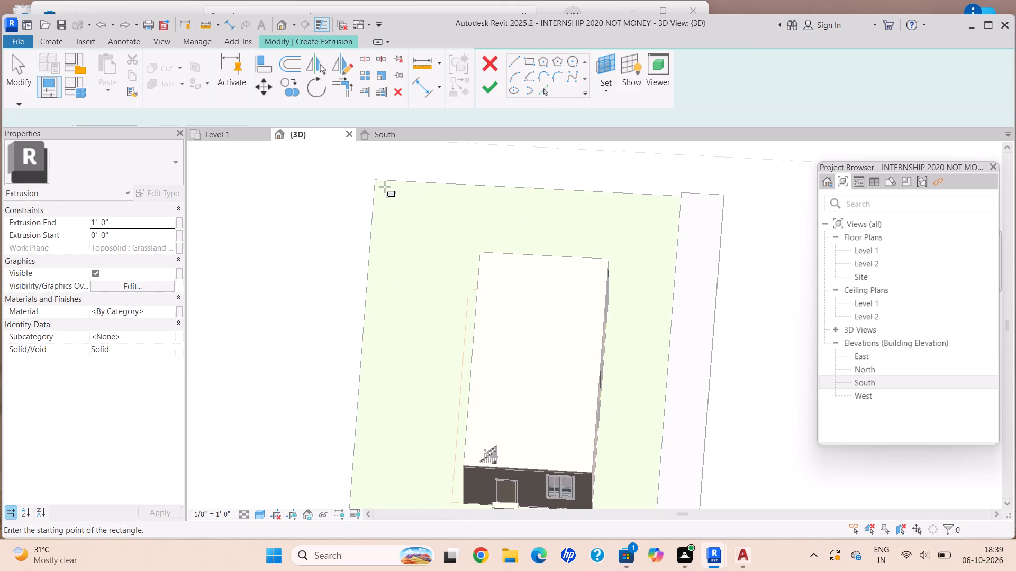
# Extrude a 1'-0" deep rectangular strip about 9'-9" wide along the toposolid's rear edge, from its far corner to the side strip.
pyautogui.click(375, 182)
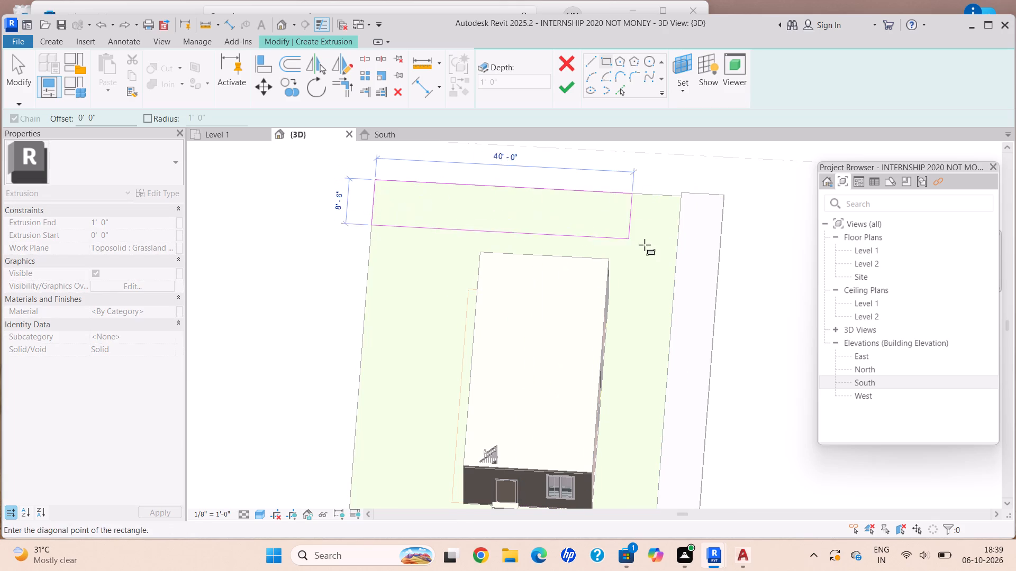
pyautogui.click(674, 248)
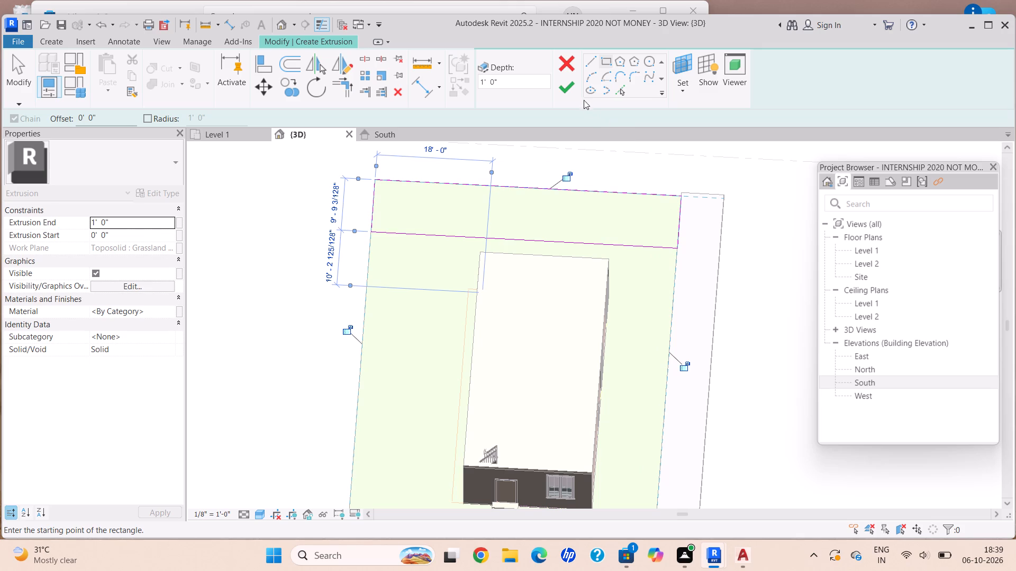
pyautogui.click(566, 84)
pyautogui.press('Escape')
pyautogui.scroll(-5, 623, 276)
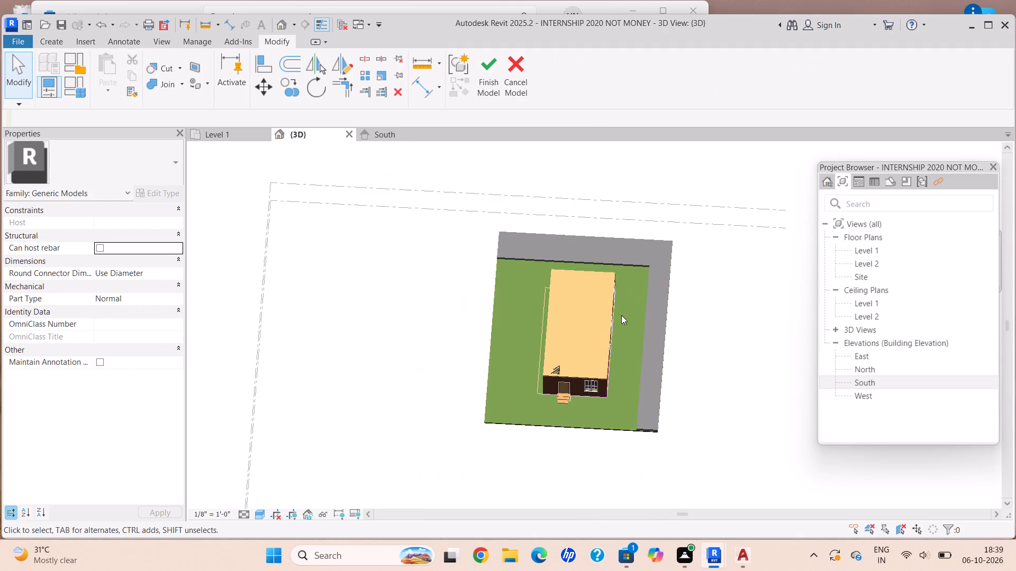
# Examine the rear and side strips where they meet around the toposolid and house from several angles.
pyautogui.keyDown('shift'); pyautogui.moveTo(623, 312); pyautogui.dragTo(636, 258, button='middle'); pyautogui.keyUp('shift')
pyautogui.scroll(3, 633, 389)
pyautogui.moveTo(619, 376); pyautogui.dragTo(608, 288, button='middle')
pyautogui.scroll(-1, 622, 376)
pyautogui.scroll(1, 624, 377)
pyautogui.scroll(-1, 628, 378)
pyautogui.scroll(3, 629, 378)
pyautogui.scroll(-1, 615, 381)
pyautogui.keyDown('shift'); pyautogui.moveTo(601, 379); pyautogui.dragTo(622, 400, button='middle'); pyautogui.keyUp('shift')
pyautogui.scroll(6, 615, 389)
pyautogui.keyDown('shift'); pyautogui.moveTo(589, 365); pyautogui.dragTo(549, 351, button='middle'); pyautogui.keyUp('shift')
pyautogui.keyDown('shift'); pyautogui.scroll(-1, 549, 351); pyautogui.keyUp('shift')
pyautogui.scroll(-2, 690, 419)
pyautogui.keyDown('shift'); pyautogui.moveTo(702, 420); pyautogui.dragTo(711, 422, button='middle'); pyautogui.keyUp('shift')
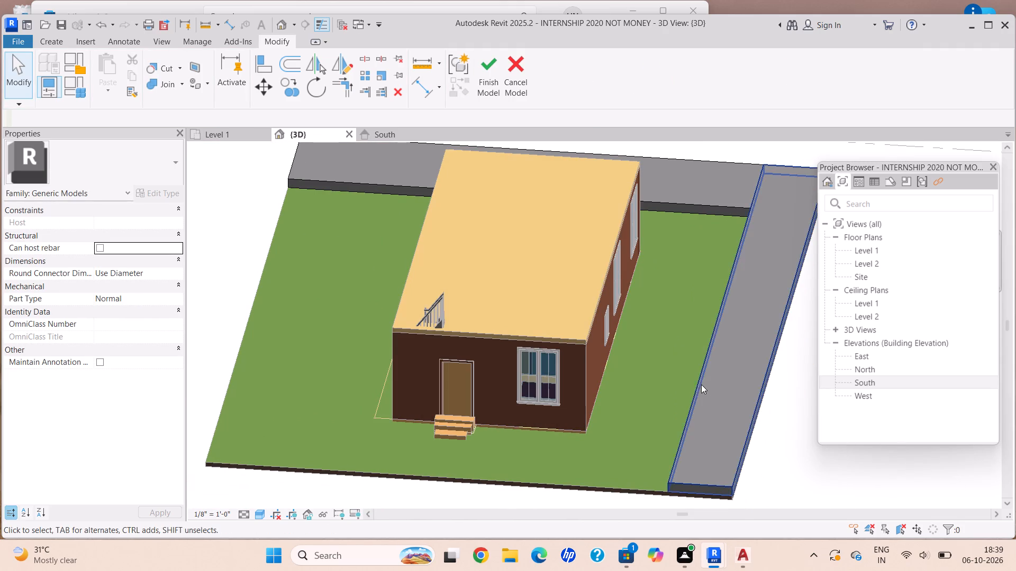
# Widen the side strip slightly by stretching its inner edge toward the house.
pyautogui.click(701, 384)
pyautogui.scroll(2, 731, 335)
pyautogui.moveTo(703, 324); pyautogui.dragTo(694, 322)
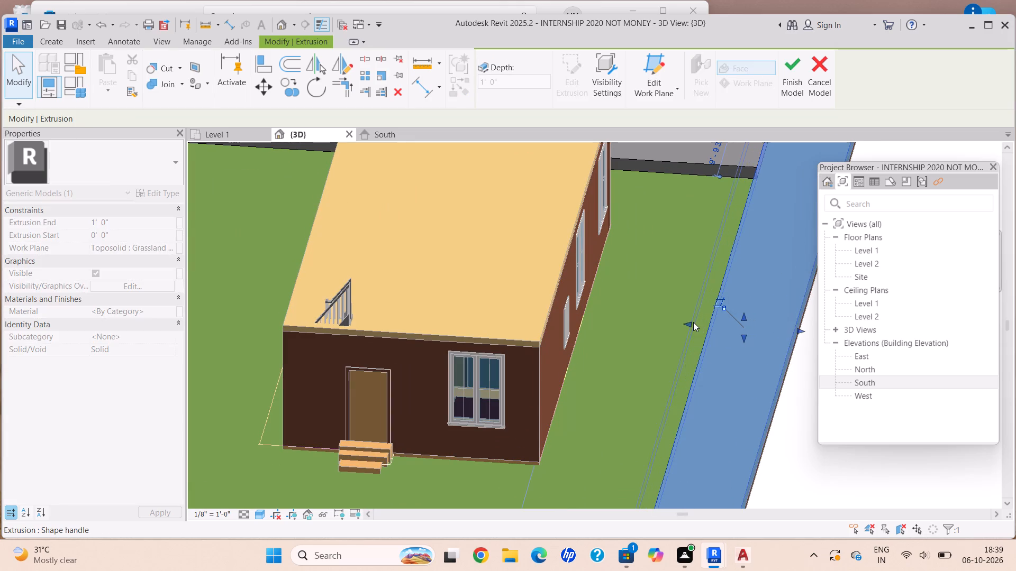
pyautogui.scroll(-2, 693, 322)
pyautogui.press('Escape')
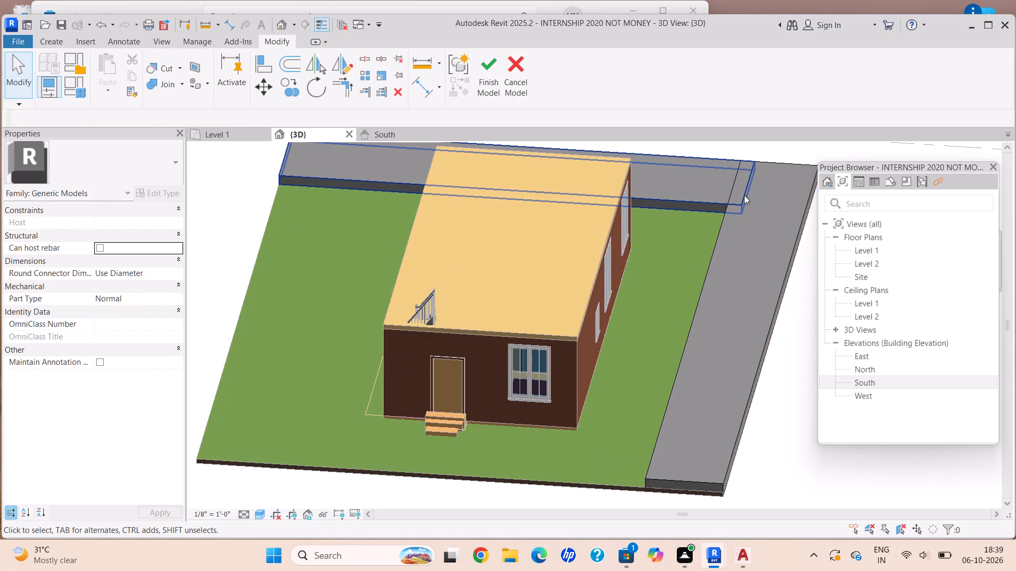
# Shorten the rear strip so that its end meets the side strip's inner edge.
pyautogui.click(744, 195)
pyautogui.moveTo(751, 187); pyautogui.dragTo(736, 182)
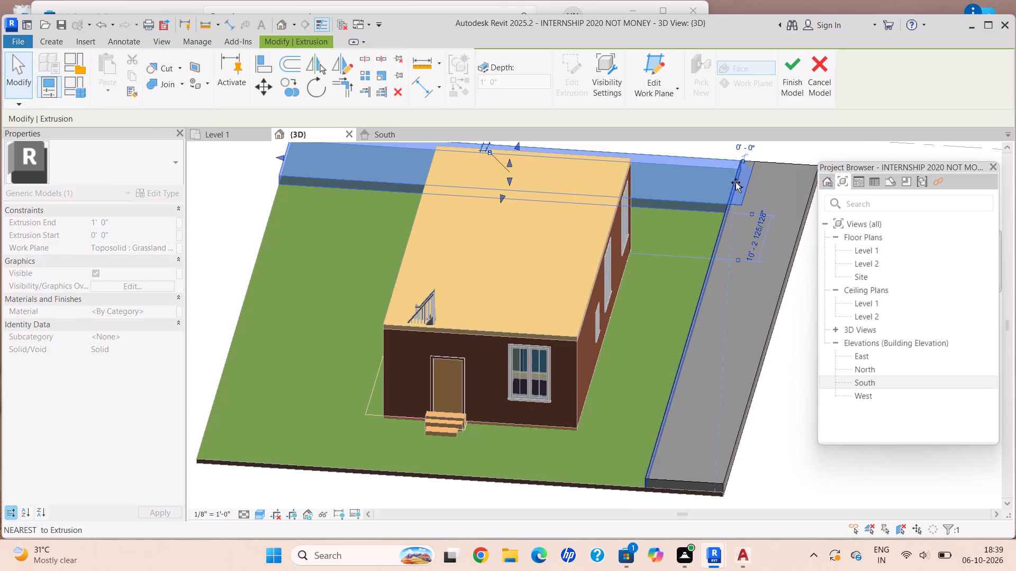
pyautogui.moveTo(736, 182); pyautogui.dragTo(733, 181)
pyautogui.scroll(2, 733, 181)
pyautogui.press('Escape')
pyautogui.scroll(-6, 709, 214)
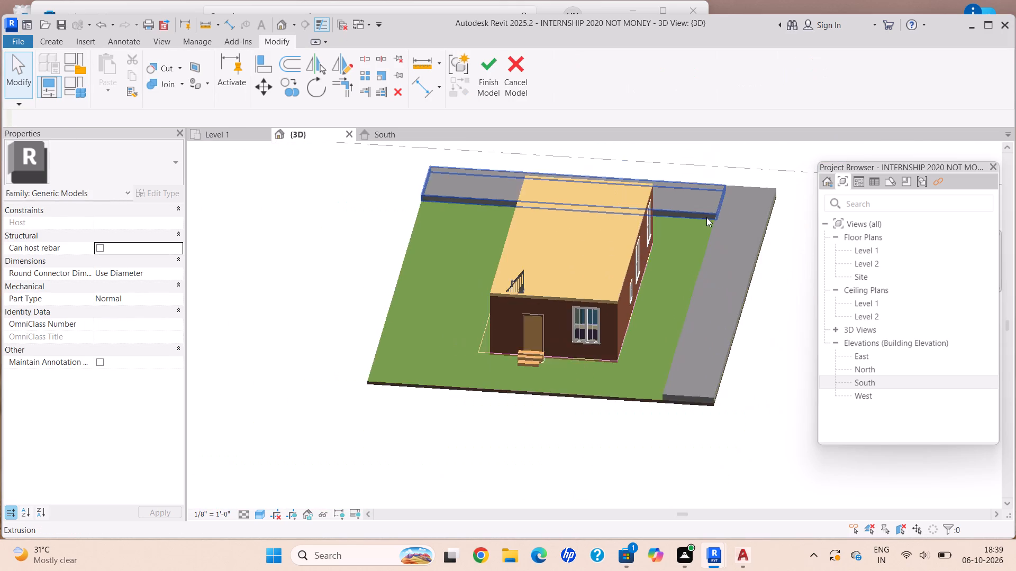
# Finish the in-place model containing the side and rear strips.
pyautogui.middleClick(706, 217)
pyautogui.moveTo(697, 227); pyautogui.dragTo(720, 249, button='middle')
pyautogui.scroll(7, 715, 252)
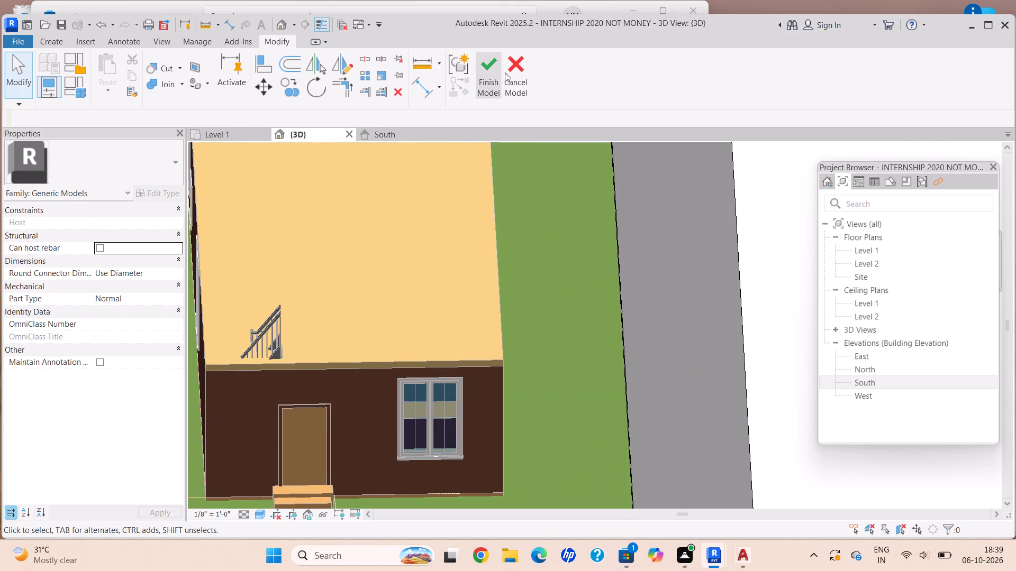
pyautogui.click(488, 70)
# Start placing a component and open the SHUBHAM CITY library folder for loading a family.
pyautogui.click(79, 40)
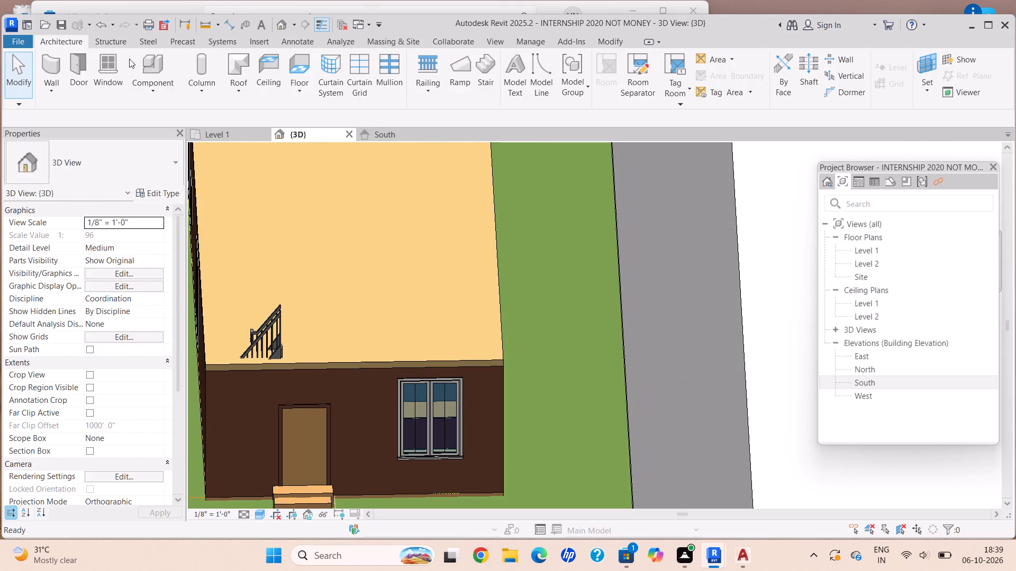
pyautogui.click(147, 94)
pyautogui.click(177, 109)
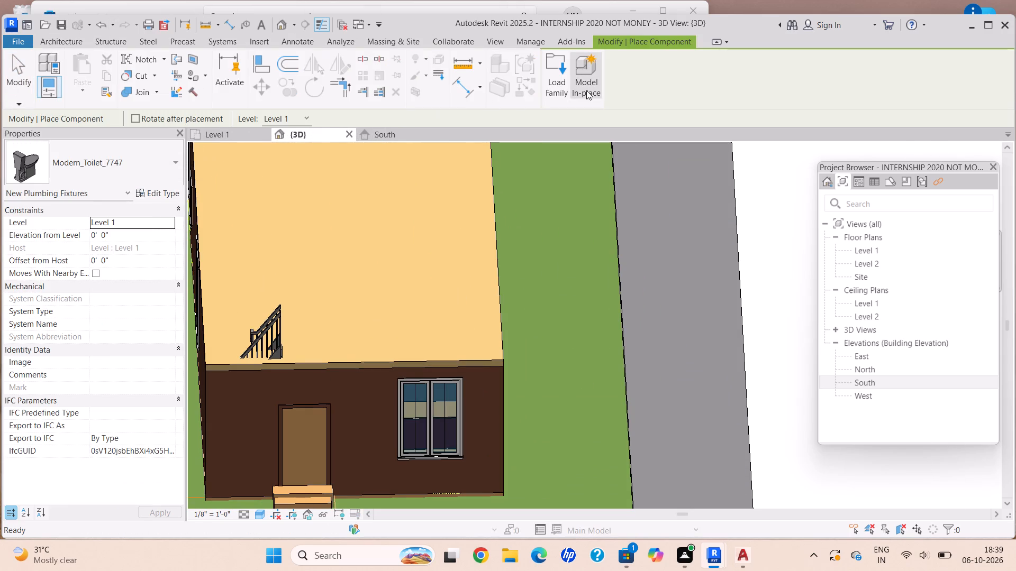
pyautogui.click(564, 84)
pyautogui.click(313, 207)
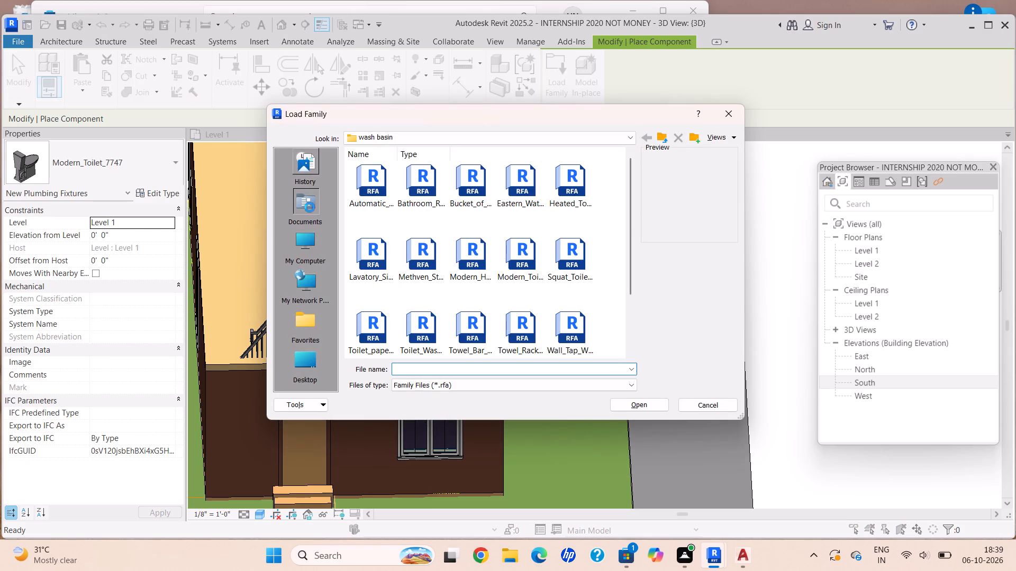
pyautogui.click(310, 207)
pyautogui.doubleClick(577, 258)
# Browse the library folders and preview the chandelier and ceiling fan families in the ceiling lights and fans folder.
pyautogui.scroll(-3, 554, 261)
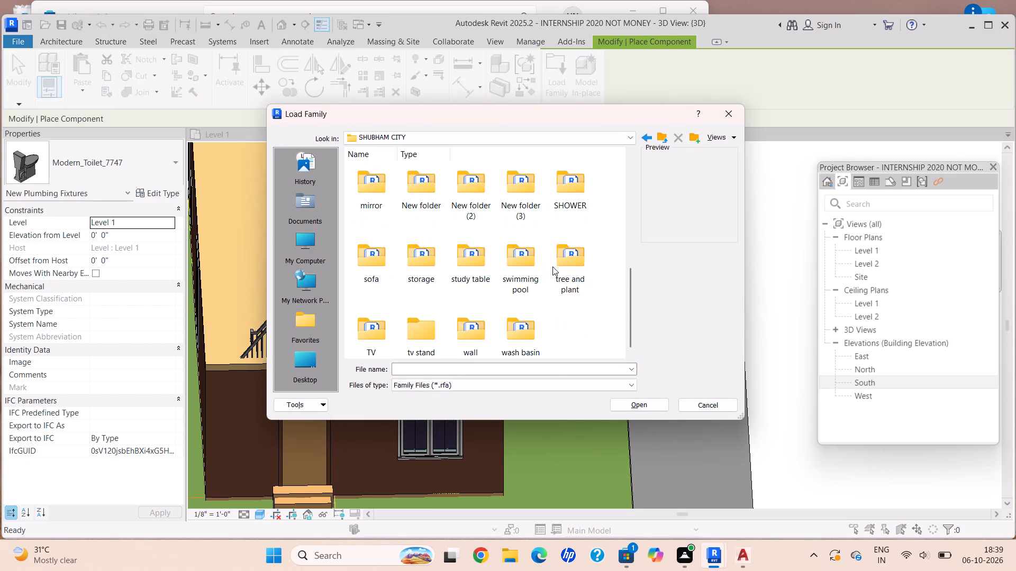
pyautogui.scroll(-3, 552, 266)
pyautogui.scroll(2, 433, 251)
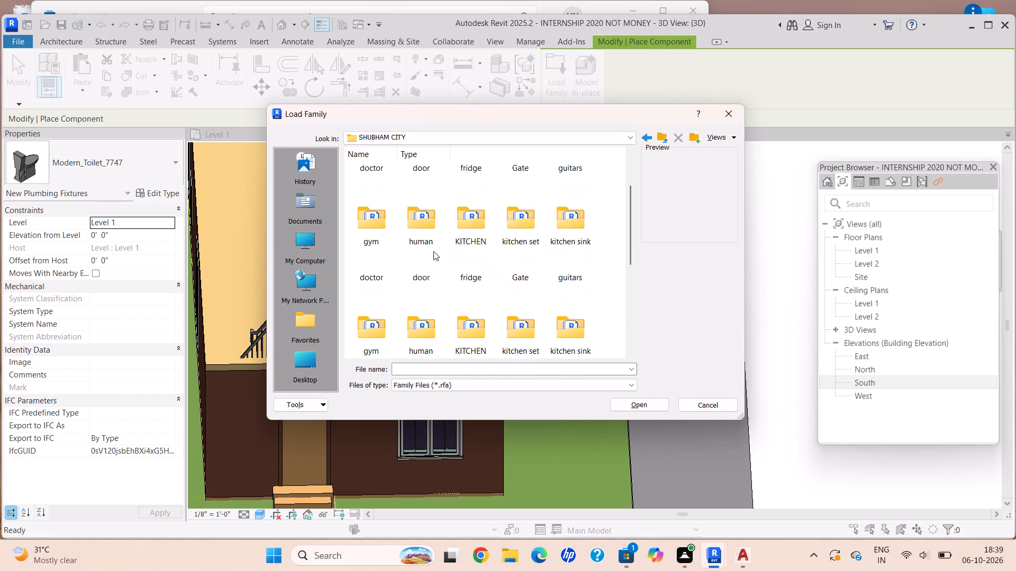
pyautogui.scroll(-4, 480, 265)
pyautogui.scroll(4, 478, 263)
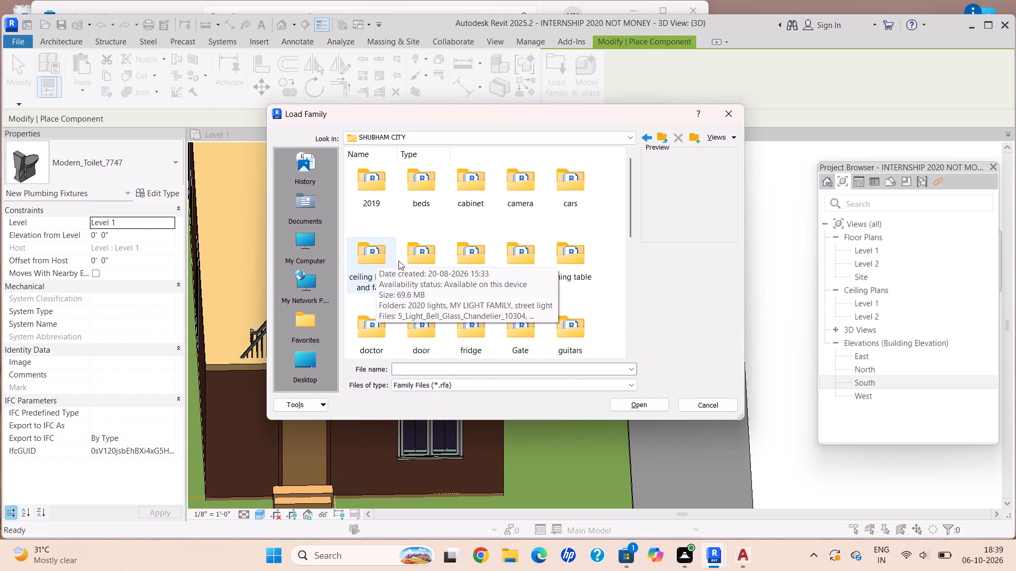
pyautogui.scroll(-2, 388, 270)
pyautogui.scroll(2, 376, 242)
pyautogui.doubleClick(376, 263)
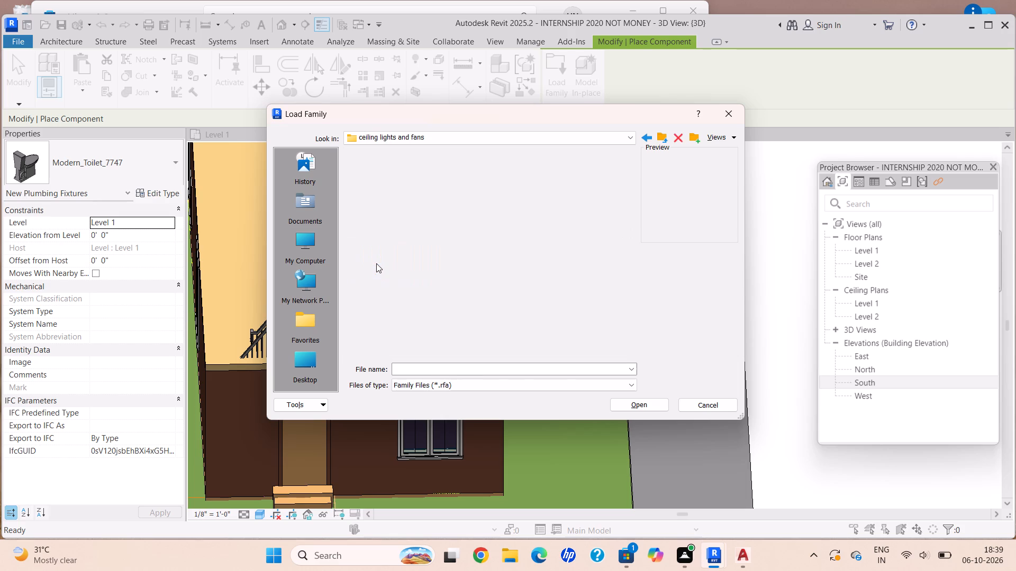
pyautogui.click(427, 194)
pyautogui.click(419, 263)
pyautogui.click(384, 270)
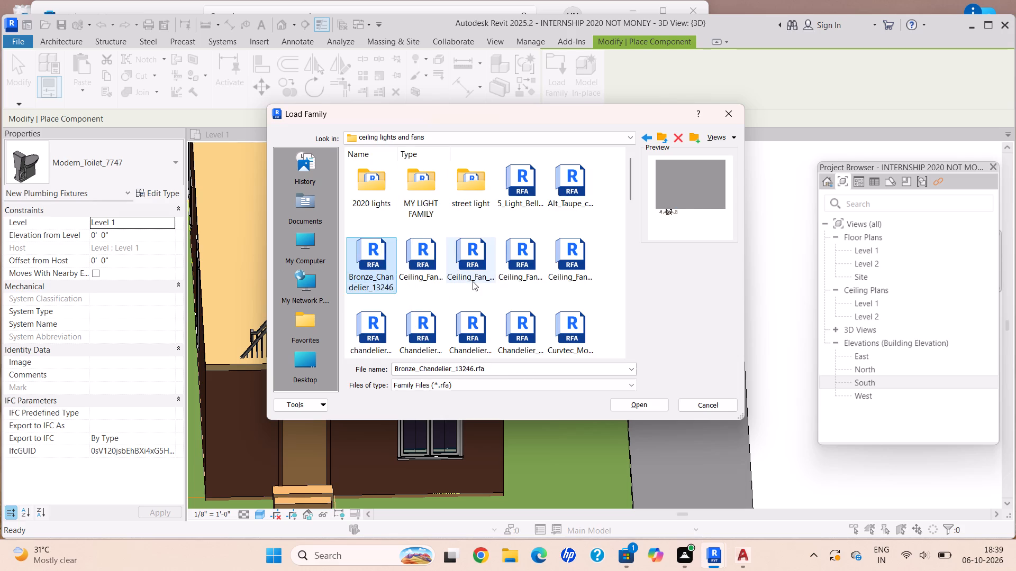
pyautogui.click(473, 281)
pyautogui.click(535, 270)
pyautogui.click(546, 271)
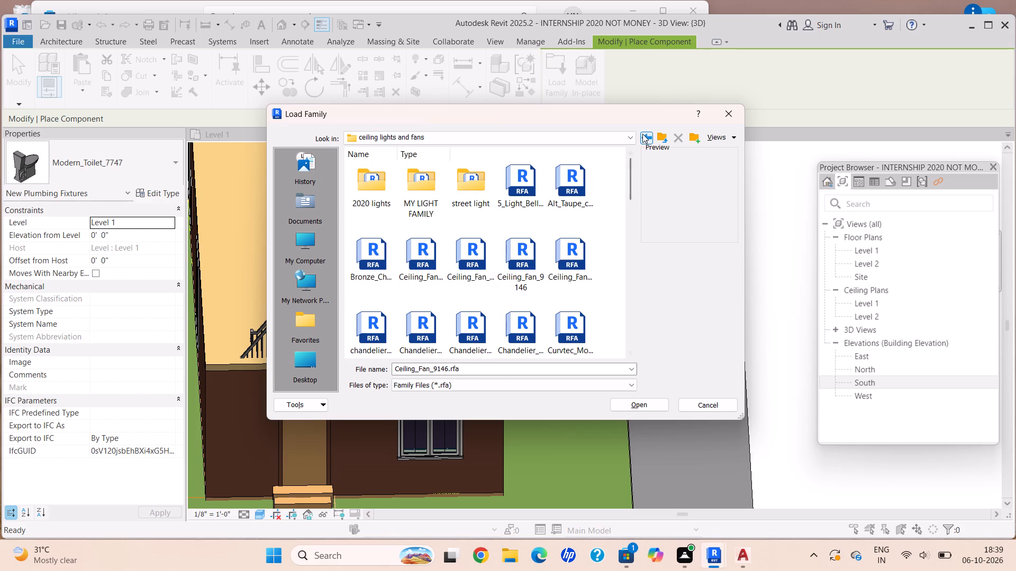
# Preview several bathroom fixture families in the library's wash basin folder.
pyautogui.click(642, 134)
pyautogui.scroll(-3, 595, 254)
pyautogui.scroll(-4, 575, 311)
pyautogui.click(535, 324)
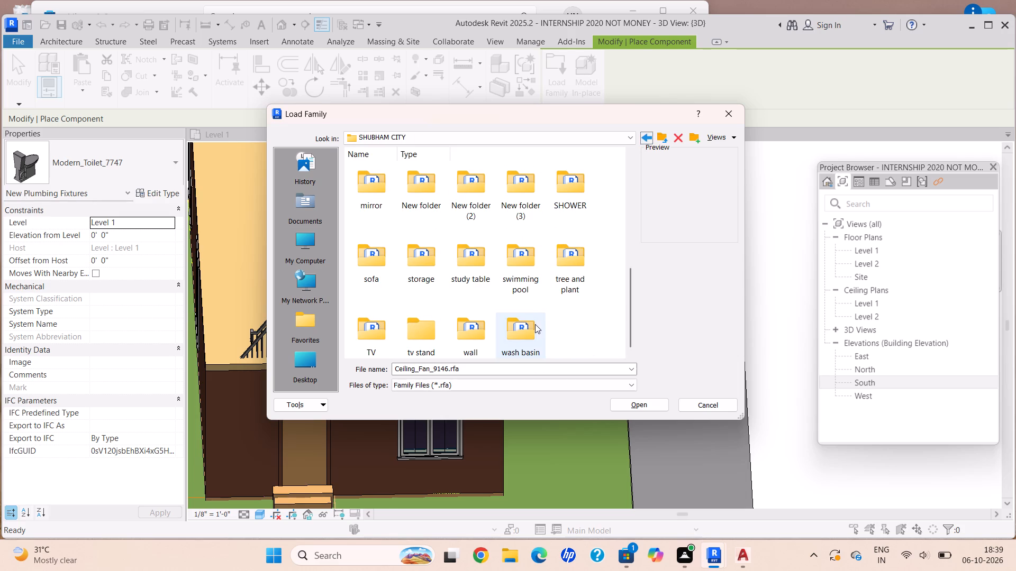
pyautogui.click(532, 325)
pyautogui.doubleClick(528, 324)
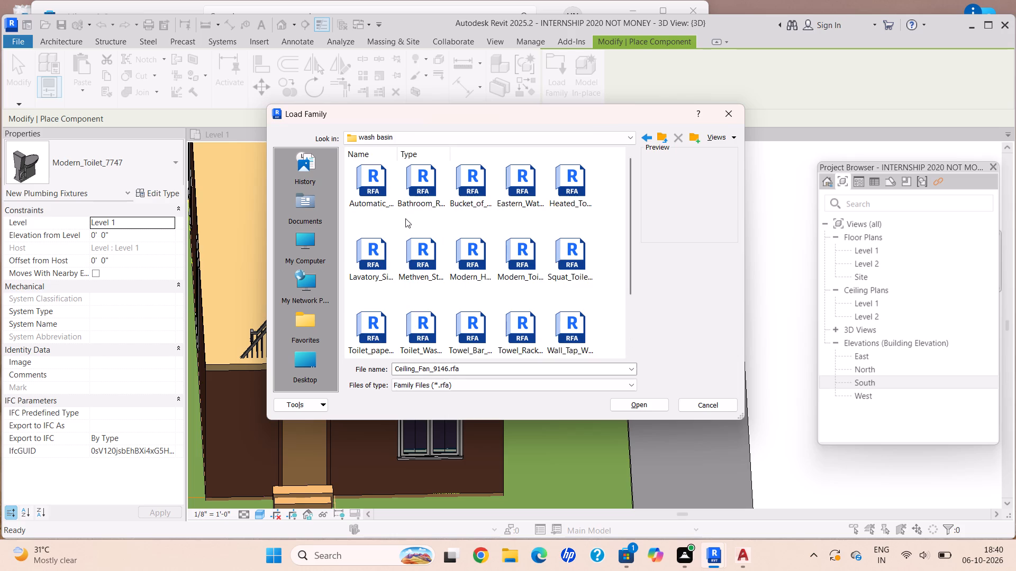
pyautogui.click(414, 204)
pyautogui.click(428, 264)
pyautogui.click(361, 268)
pyautogui.click(364, 205)
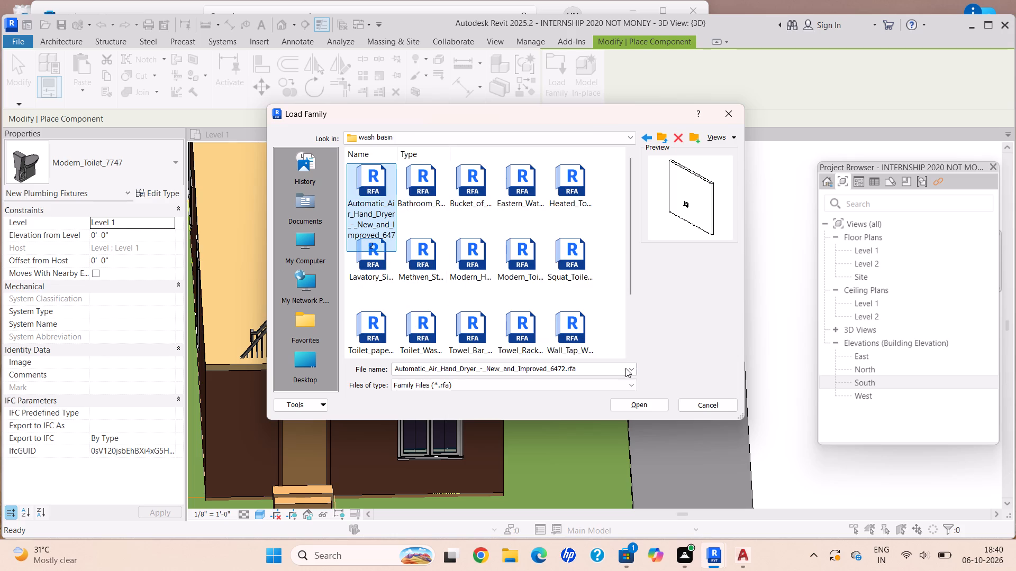
# Look through the library folders again and preview the sink cabinet, toilet and hand wash basin families in the wash basin folder.
pyautogui.click(647, 140)
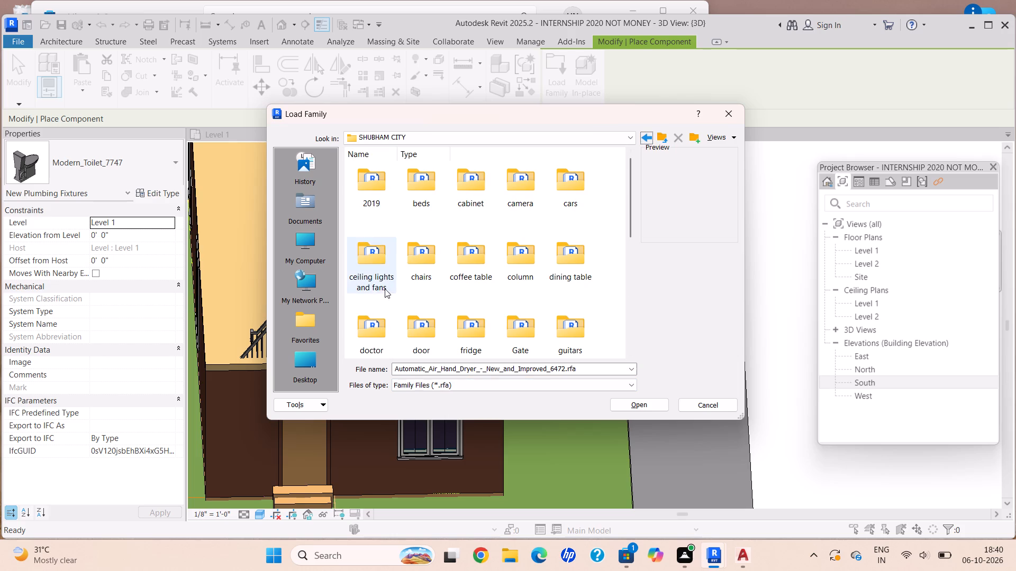
pyautogui.scroll(-2, 376, 272)
pyautogui.scroll(-1, 452, 275)
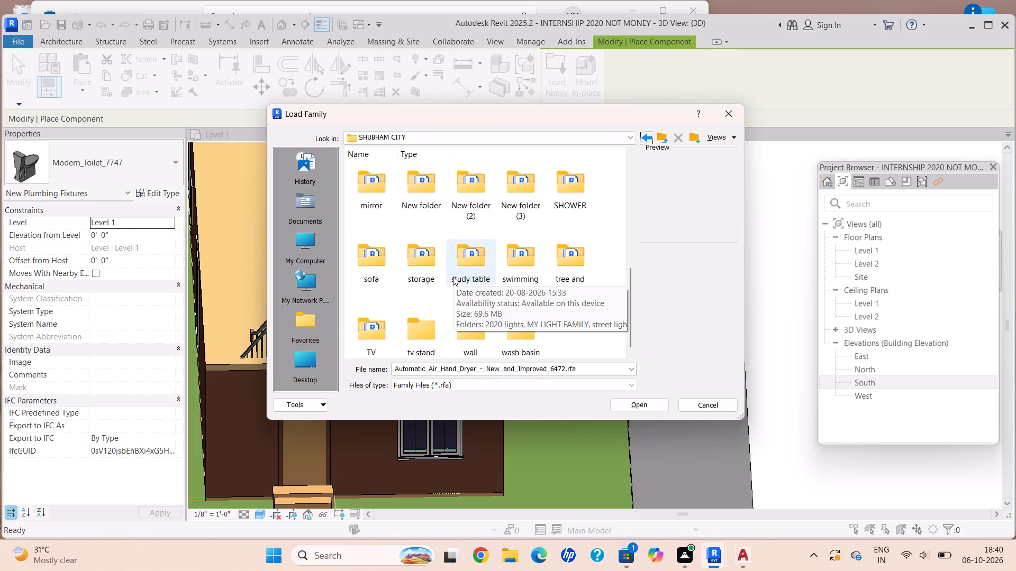
pyautogui.scroll(-1, 501, 300)
pyautogui.scroll(1, 502, 301)
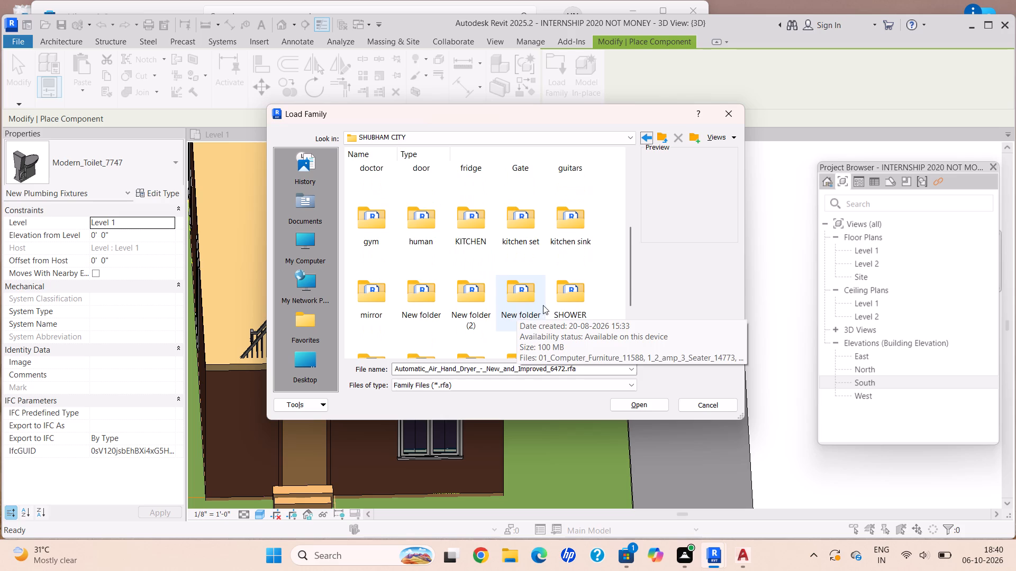
pyautogui.scroll(-1, 543, 305)
pyautogui.scroll(1, 543, 305)
pyautogui.scroll(-2, 543, 305)
pyautogui.doubleClick(523, 328)
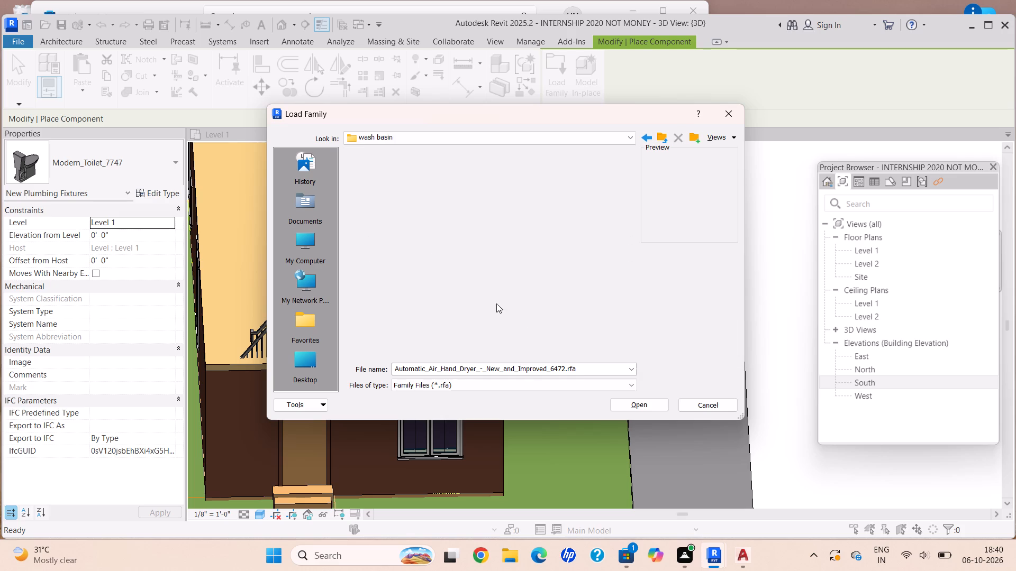
pyautogui.click(430, 198)
pyautogui.click(414, 260)
pyautogui.click(368, 262)
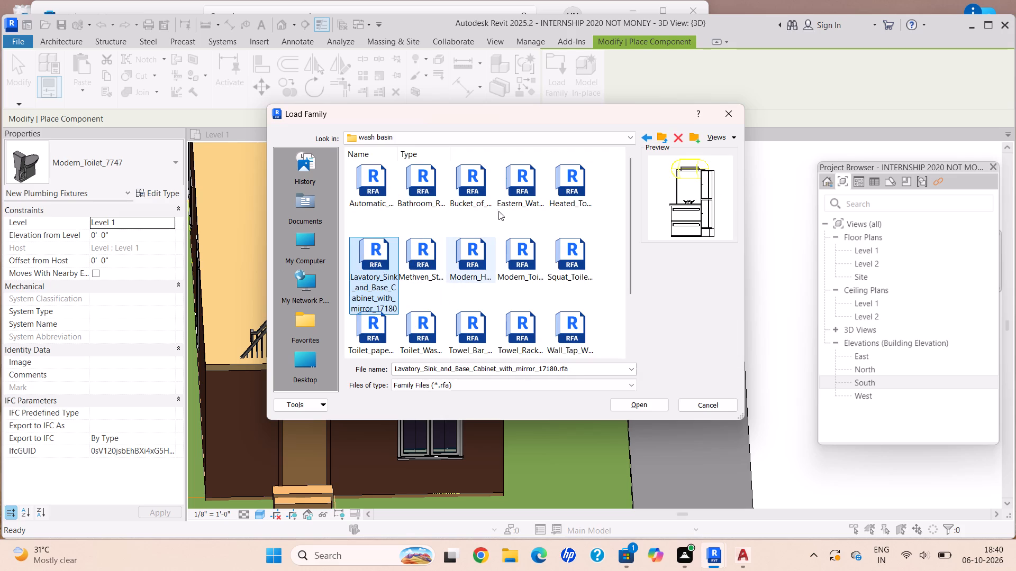
pyautogui.click(496, 203)
pyautogui.click(611, 203)
pyautogui.click(579, 246)
pyautogui.click(513, 255)
pyautogui.click(556, 303)
pyautogui.click(470, 320)
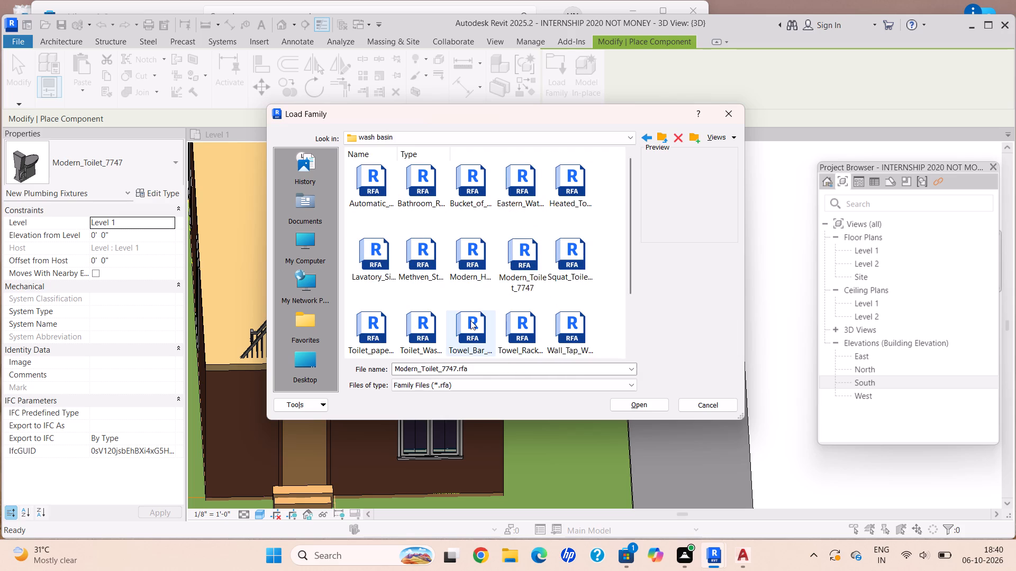
pyautogui.click(469, 249)
pyautogui.click(648, 134)
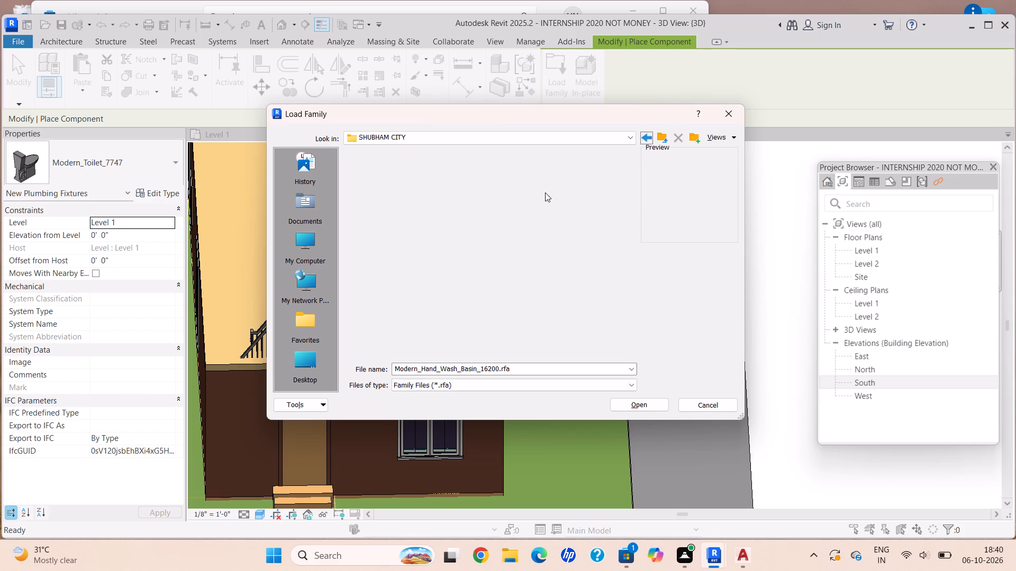
# Load the Bagunas_Flower_8141 family from the tree and plant folder after previewing a few plants.
pyautogui.scroll(2, 524, 231)
pyautogui.scroll(-1, 537, 218)
pyautogui.scroll(2, 578, 263)
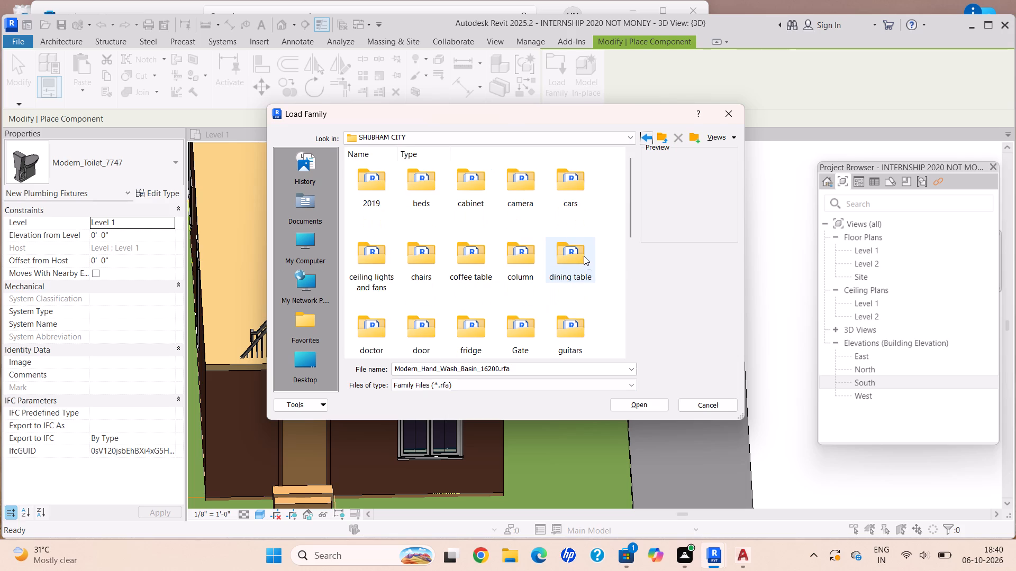
pyautogui.scroll(2, 571, 307)
pyautogui.scroll(-4, 486, 235)
pyautogui.doubleClick(560, 269)
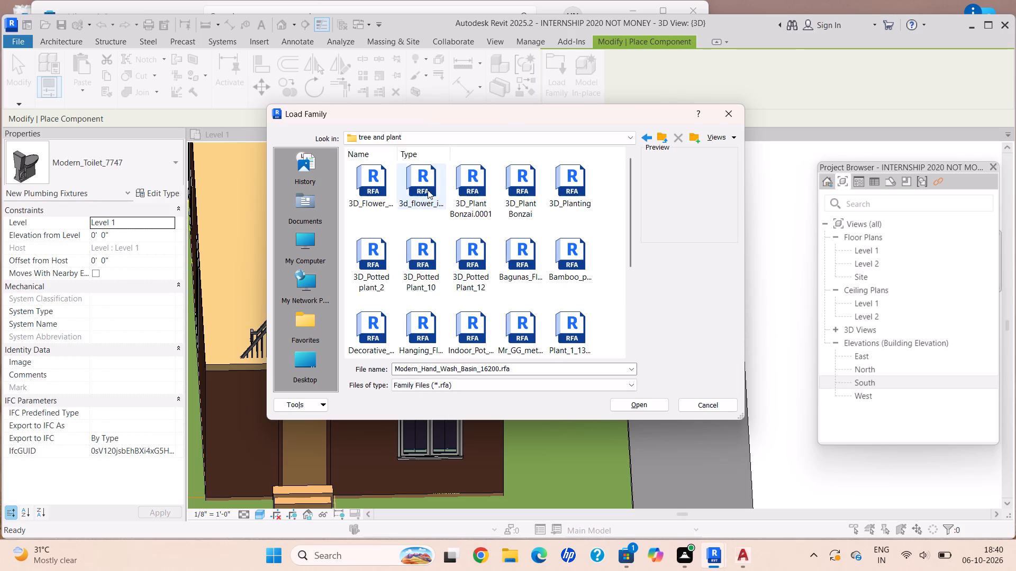
pyautogui.click(422, 187)
pyautogui.click(477, 188)
pyautogui.click(425, 264)
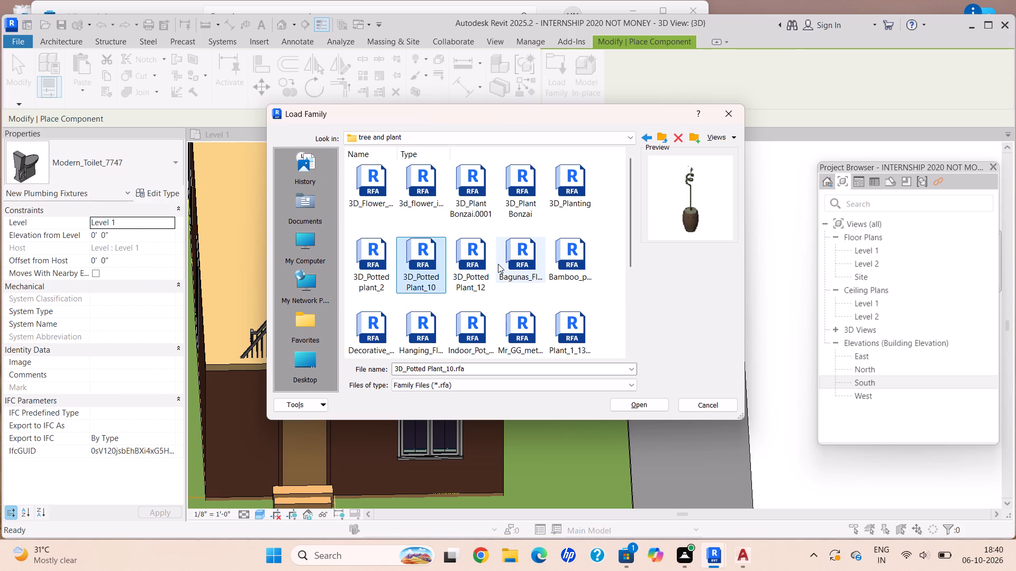
pyautogui.click(498, 264)
pyautogui.click(652, 399)
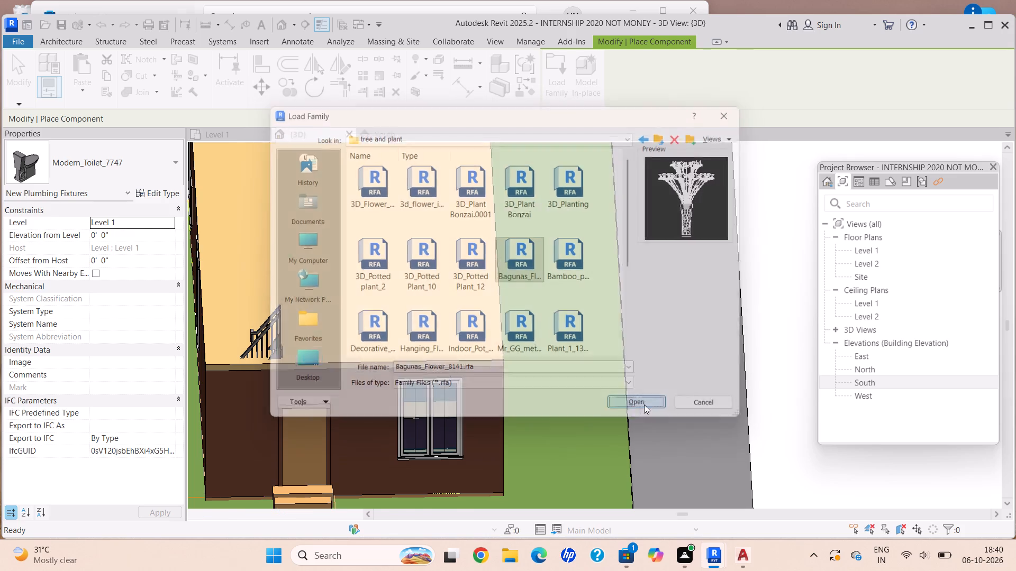
# Place a Bagunas_Flower_8141 plant on Level 1, on the grass by the house's front corner next to the side strip.
pyautogui.scroll(-10, 564, 397)
pyautogui.scroll(1, 529, 423)
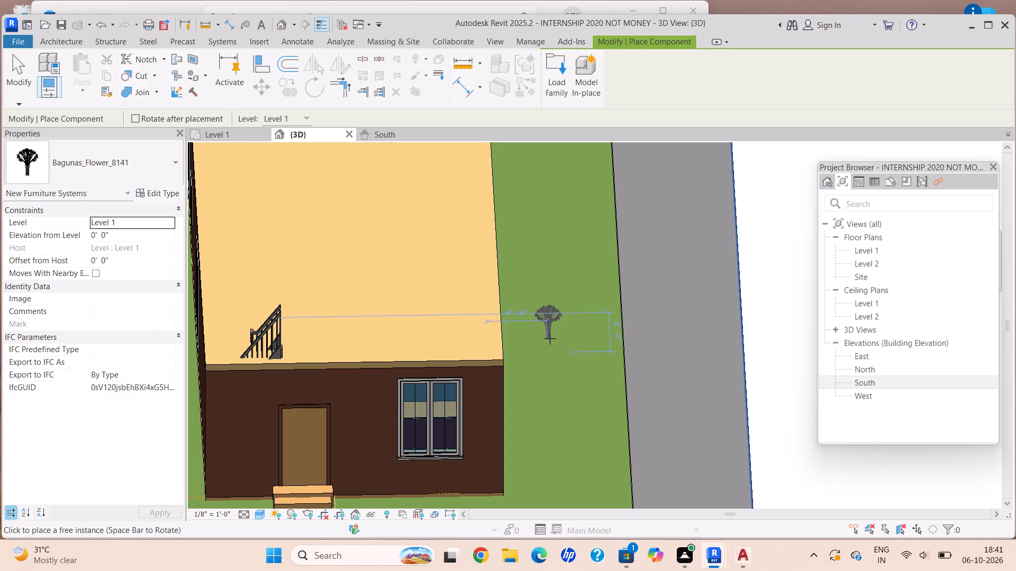
pyautogui.scroll(3, 550, 338)
pyautogui.scroll(-1, 537, 335)
pyautogui.scroll(4, 537, 335)
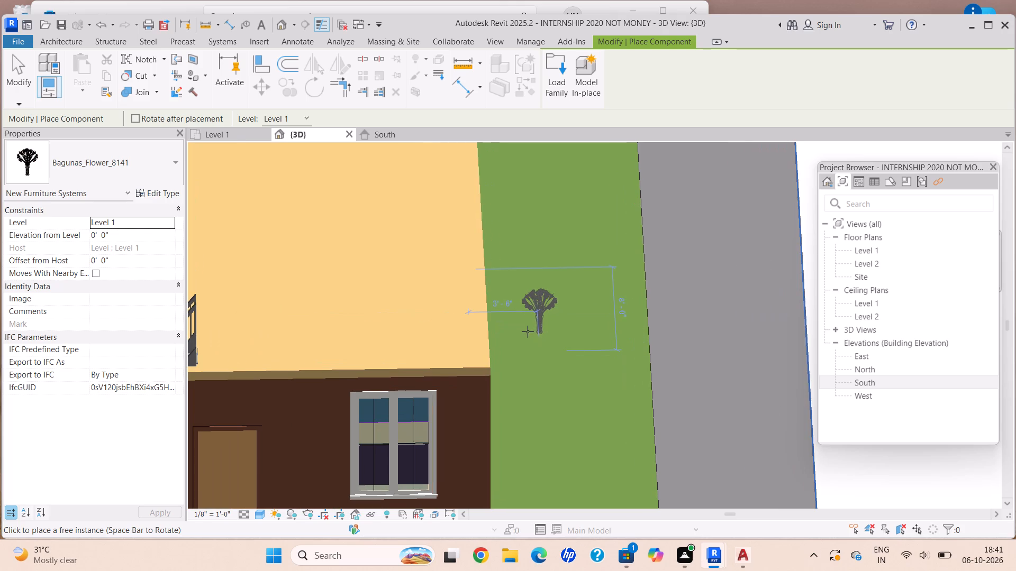
pyautogui.scroll(-6, 527, 330)
pyautogui.keyDown('shift'); pyautogui.moveTo(509, 328); pyautogui.dragTo(437, 228, button='middle'); pyautogui.keyUp('shift')
pyautogui.scroll(-4, 485, 354)
pyautogui.scroll(-1, 494, 397)
pyautogui.keyDown('shift'); pyautogui.moveTo(494, 397); pyautogui.dragTo(478, 355, button='middle'); pyautogui.keyUp('shift')
pyautogui.scroll(-1, 513, 407)
pyautogui.scroll(5, 514, 407)
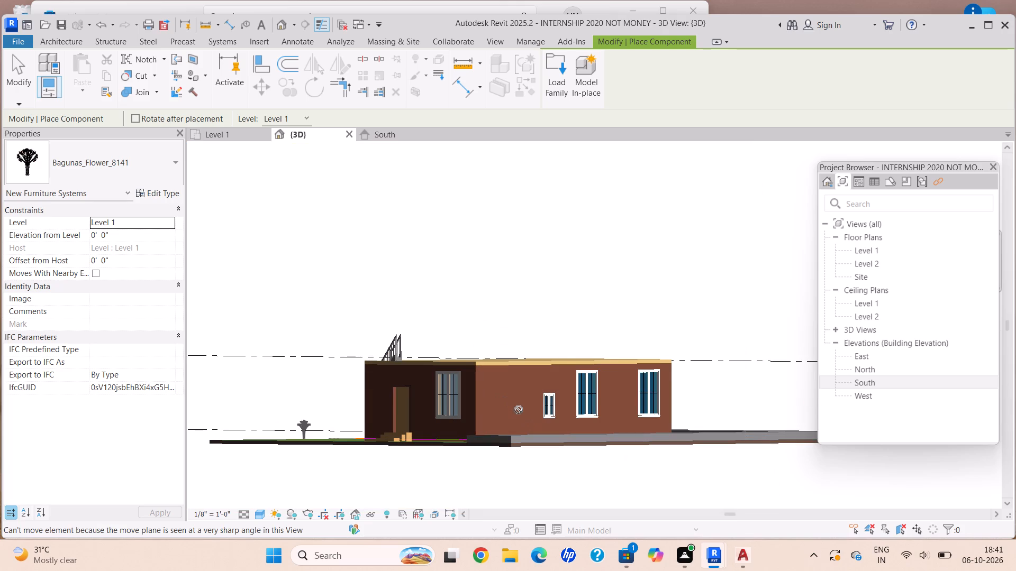
pyautogui.scroll(6, 523, 412)
pyautogui.scroll(-1, 523, 412)
pyautogui.keyDown('shift'); pyautogui.moveTo(519, 407); pyautogui.dragTo(552, 472, button='middle'); pyautogui.keyUp('shift')
pyautogui.scroll(-5, 568, 489)
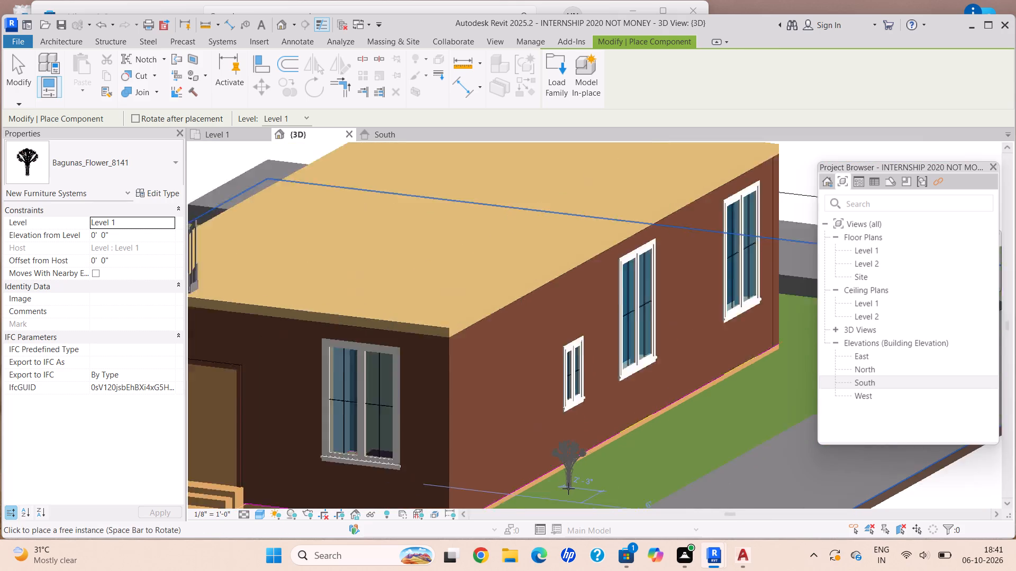
pyautogui.moveTo(568, 489); pyautogui.dragTo(552, 455, button='middle')
pyautogui.click(531, 471)
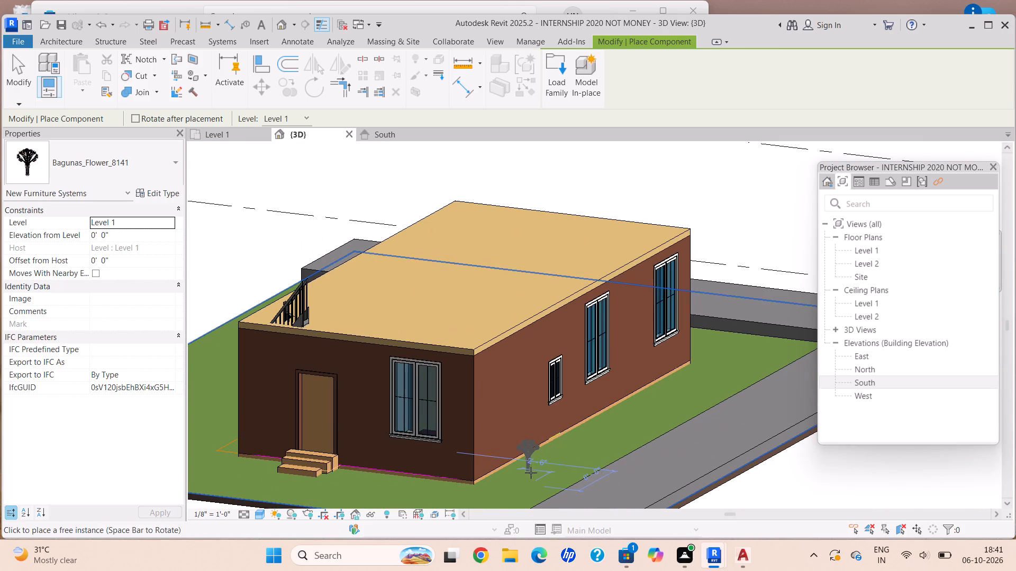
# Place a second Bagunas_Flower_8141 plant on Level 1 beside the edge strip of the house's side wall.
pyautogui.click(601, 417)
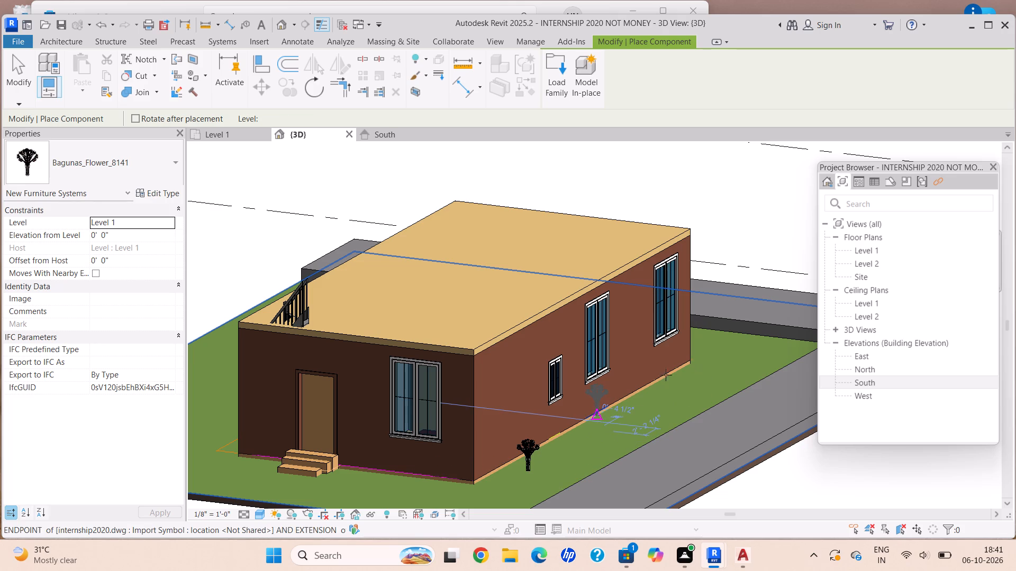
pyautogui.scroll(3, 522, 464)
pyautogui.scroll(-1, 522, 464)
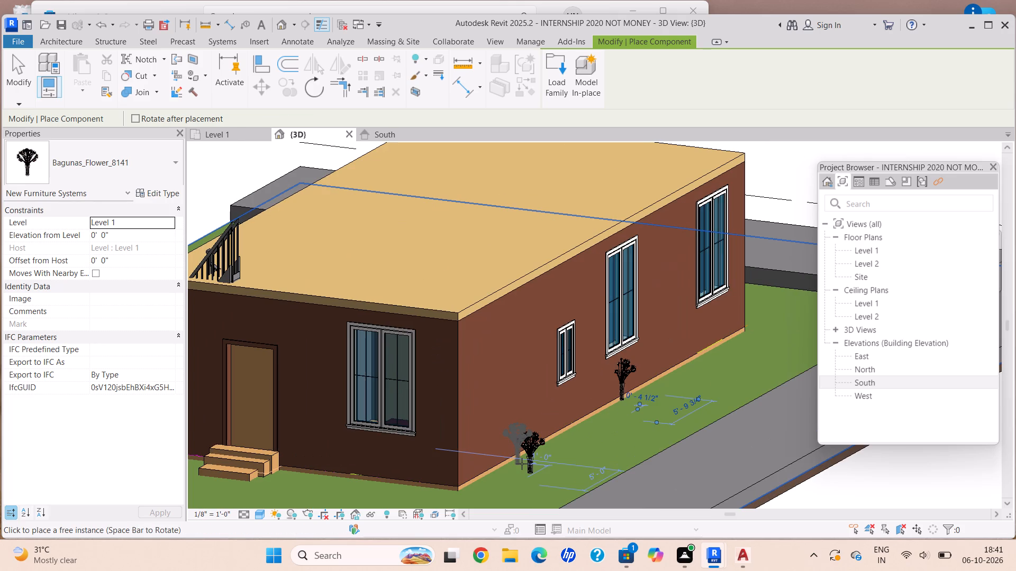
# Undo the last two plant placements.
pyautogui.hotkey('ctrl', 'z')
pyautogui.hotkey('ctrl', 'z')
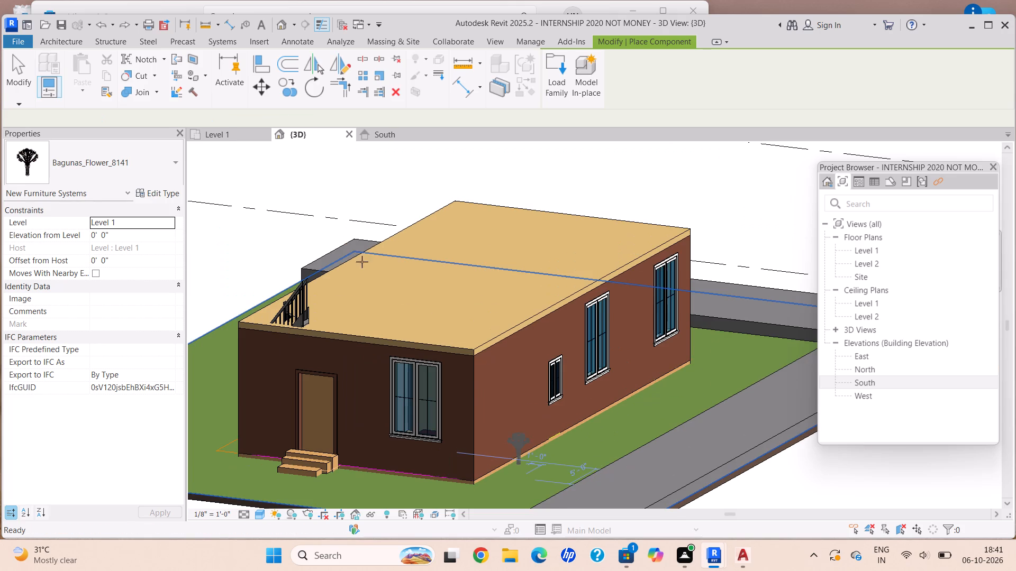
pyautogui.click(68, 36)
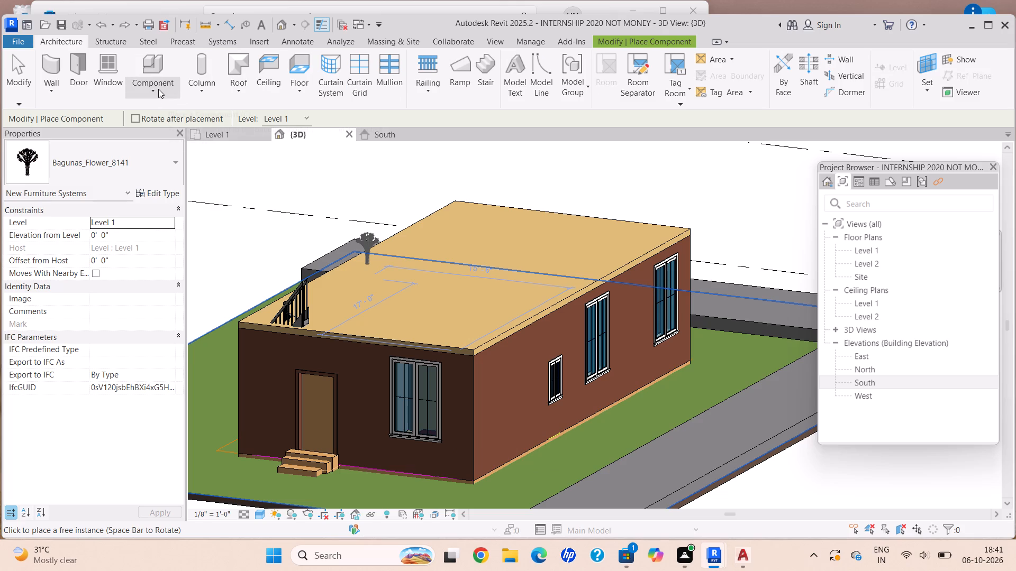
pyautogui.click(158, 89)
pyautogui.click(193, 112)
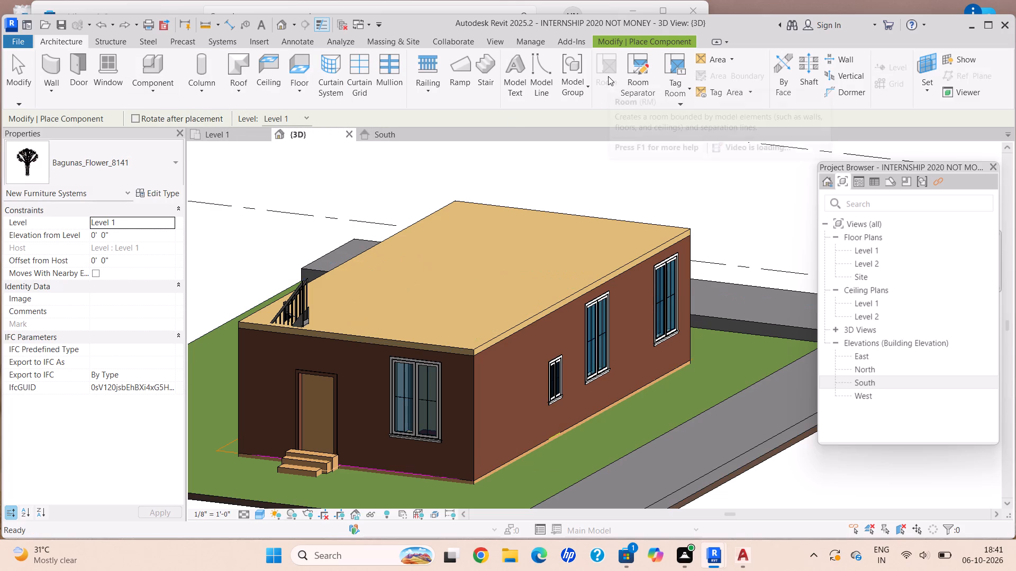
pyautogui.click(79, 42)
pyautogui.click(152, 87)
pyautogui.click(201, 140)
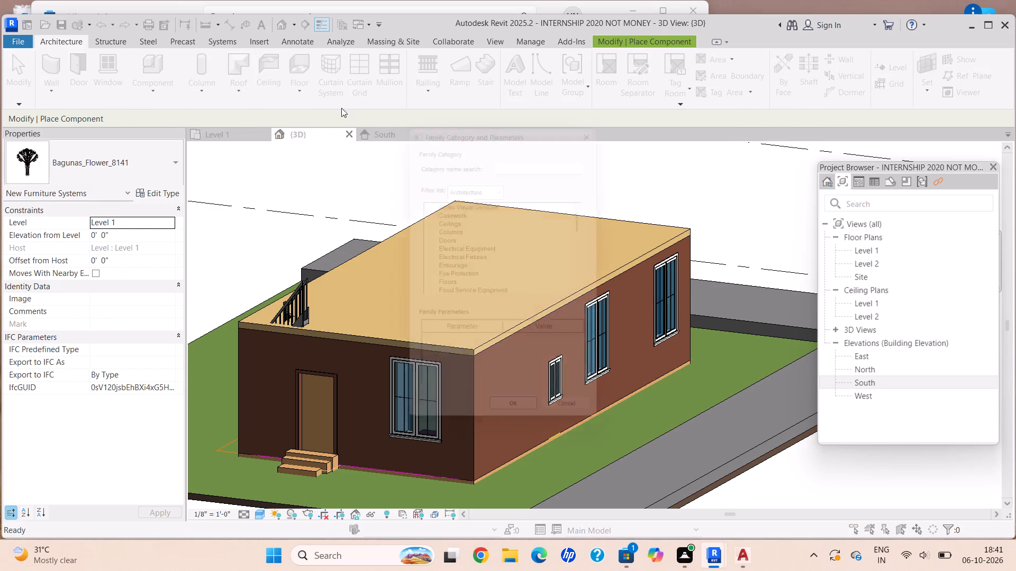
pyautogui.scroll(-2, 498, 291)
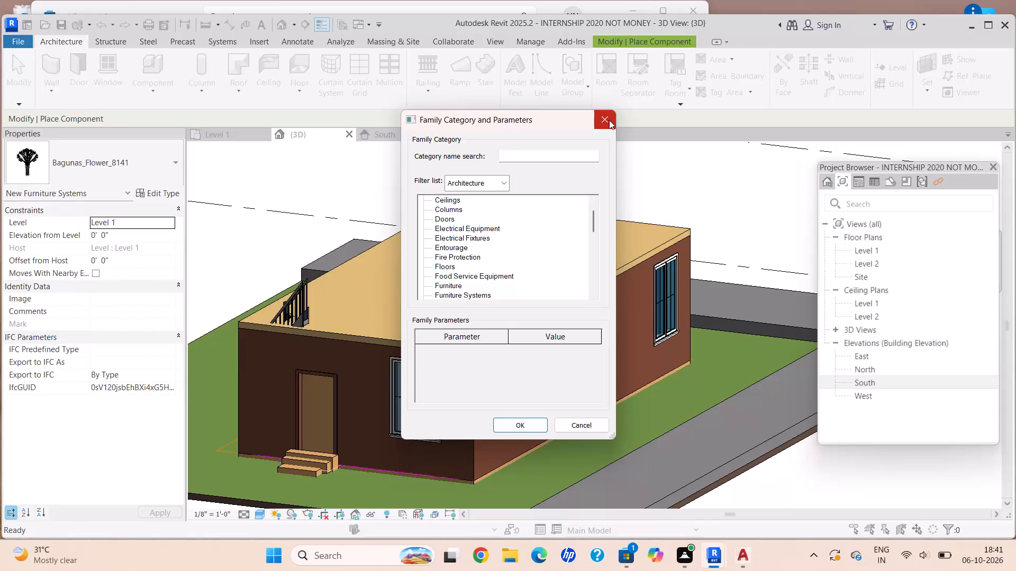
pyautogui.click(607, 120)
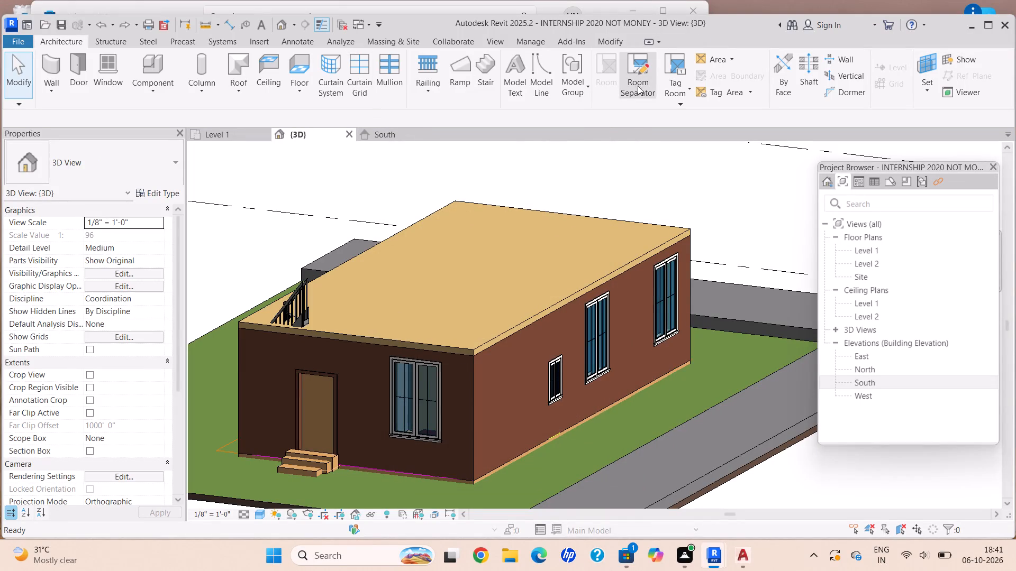
# Open family loading for component placement and preview the potted, bamboo, decorative and bonsai plant families in the tree and plant folder.
pyautogui.scroll(3, 649, 86)
pyautogui.click(55, 41)
pyautogui.click(158, 95)
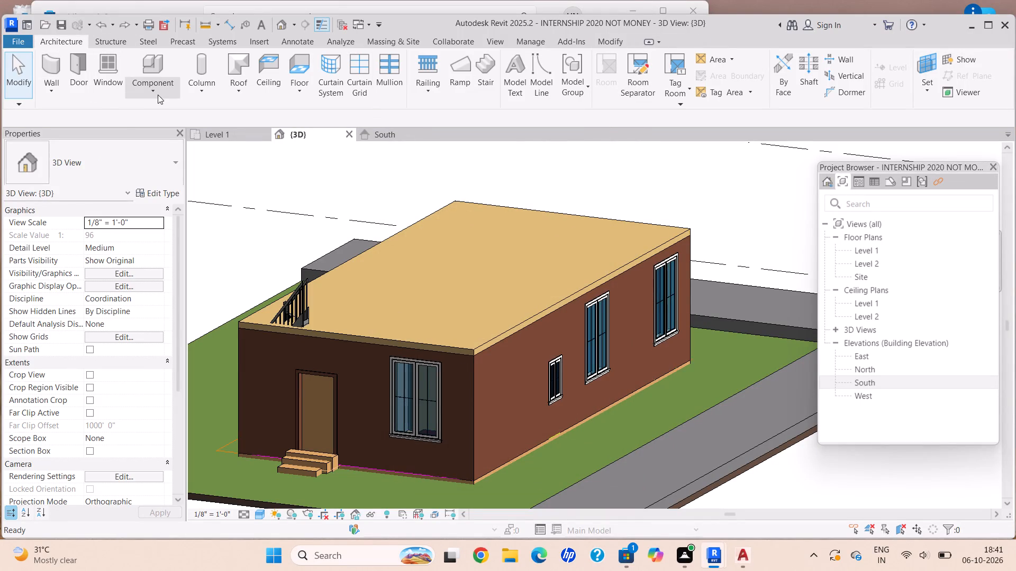
pyautogui.click(183, 112)
pyautogui.click(568, 87)
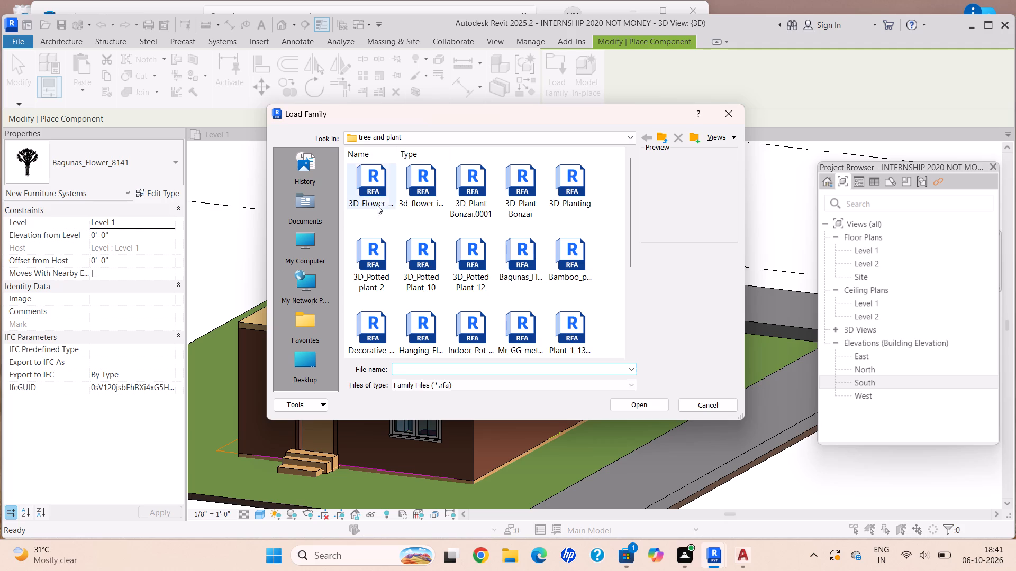
pyautogui.click(392, 200)
pyautogui.click(401, 237)
pyautogui.click(363, 242)
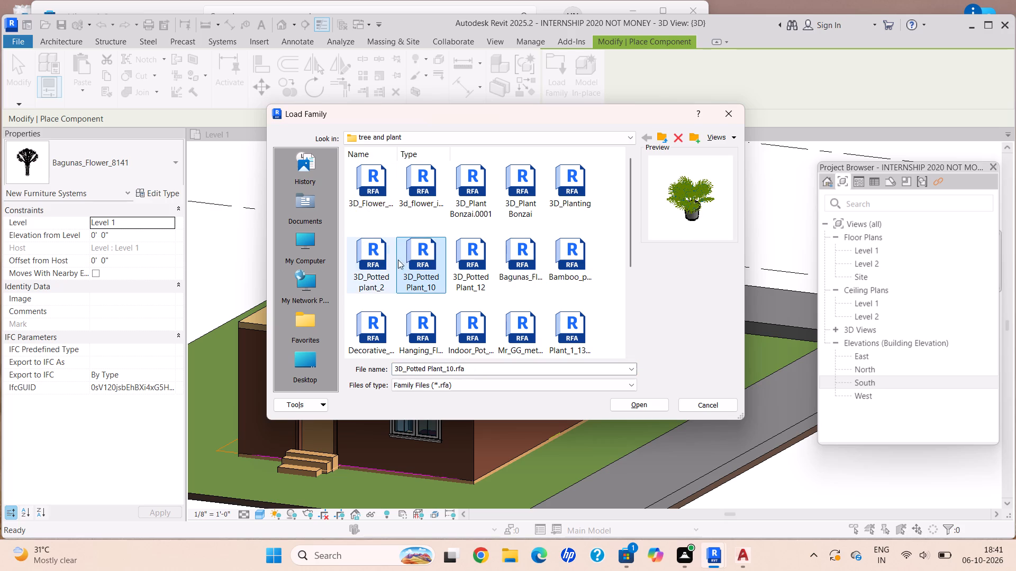
pyautogui.click(470, 261)
pyautogui.click(489, 261)
pyautogui.click(572, 262)
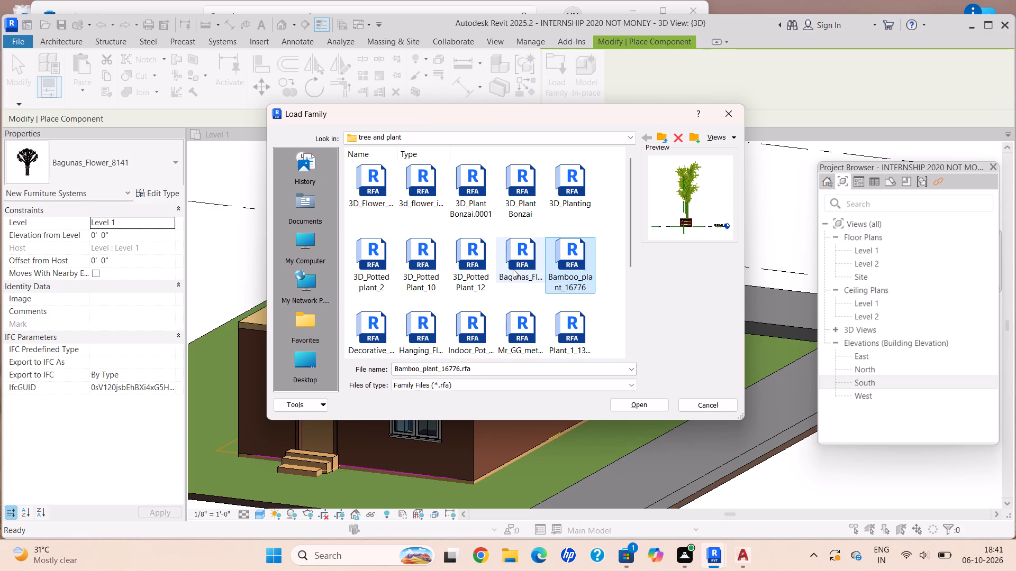
pyautogui.click(513, 269)
pyautogui.click(581, 335)
pyautogui.click(513, 331)
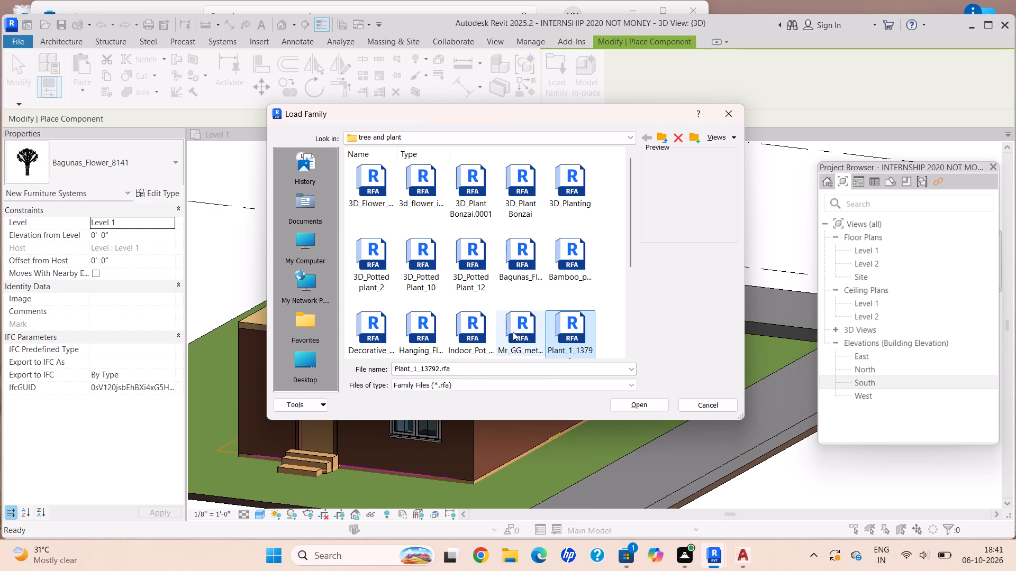
pyautogui.click(472, 336)
pyautogui.click(403, 328)
pyautogui.click(352, 328)
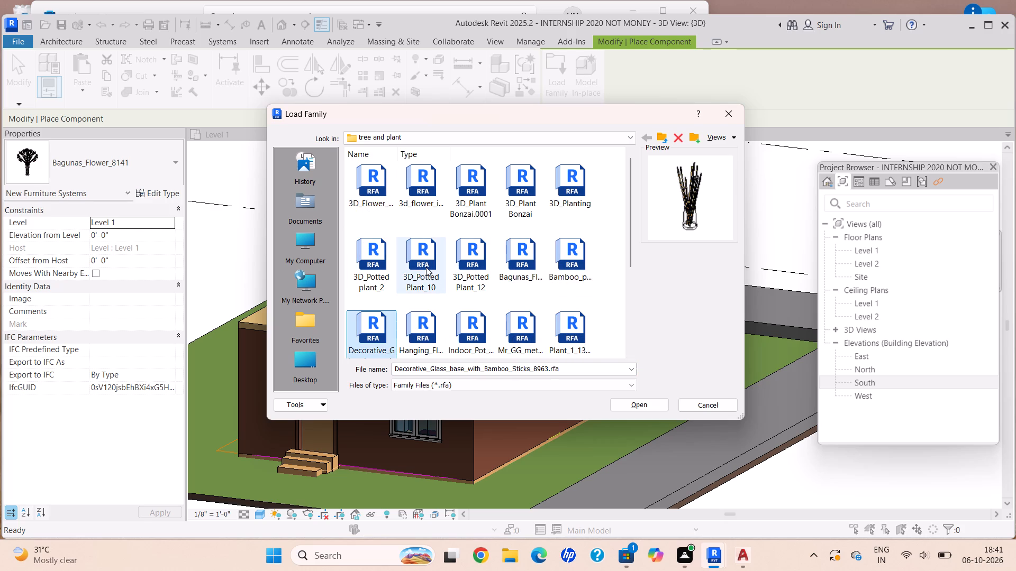
pyautogui.click(418, 261)
pyautogui.click(469, 263)
pyautogui.click(520, 183)
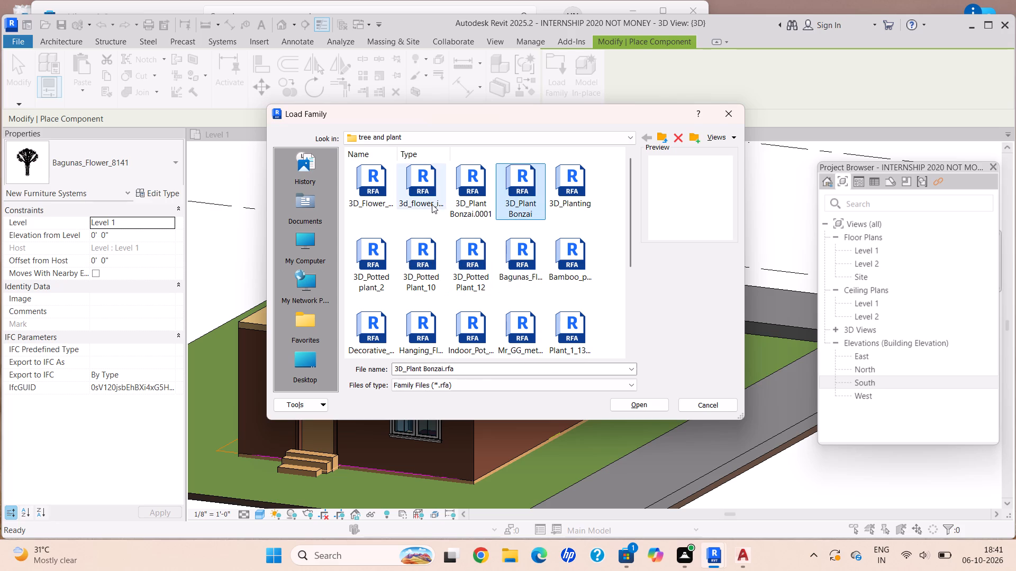
pyautogui.click(475, 191)
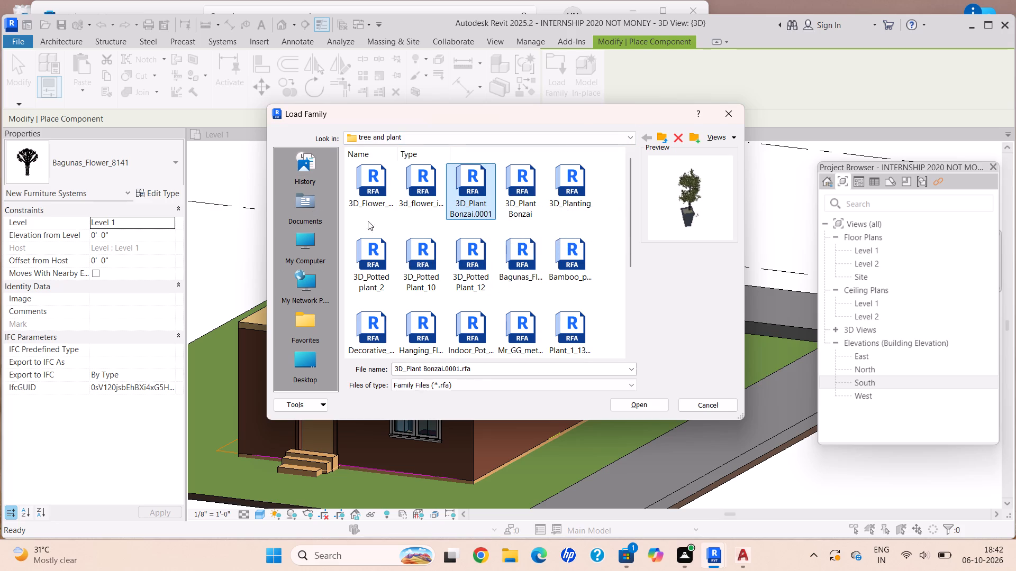
# Browse the SHUBHAM CITY library to the swimming pool folder and preview its pool and water park families.
pyautogui.doubleClick(309, 214)
pyautogui.doubleClick(561, 273)
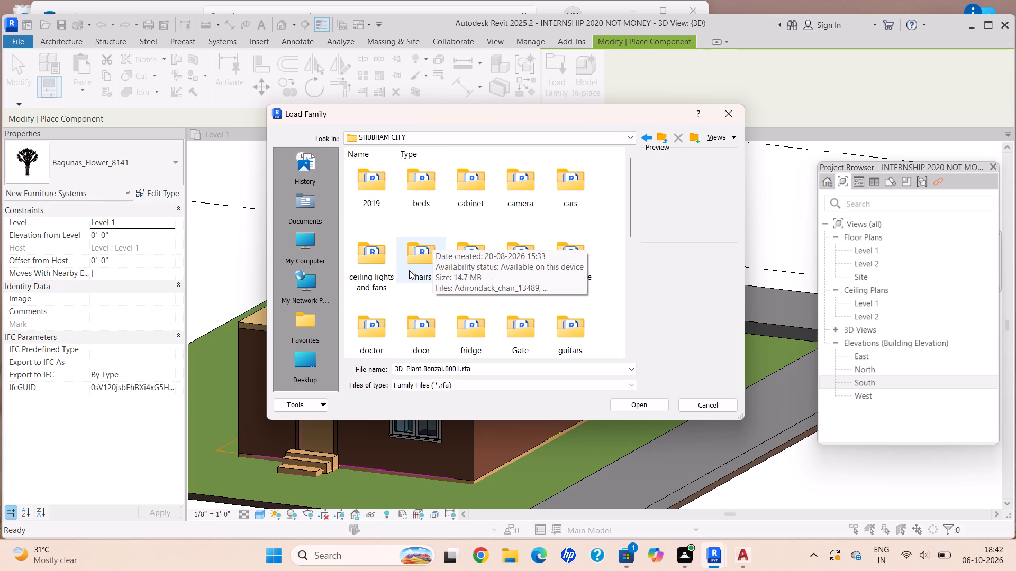
pyautogui.scroll(-3, 408, 311)
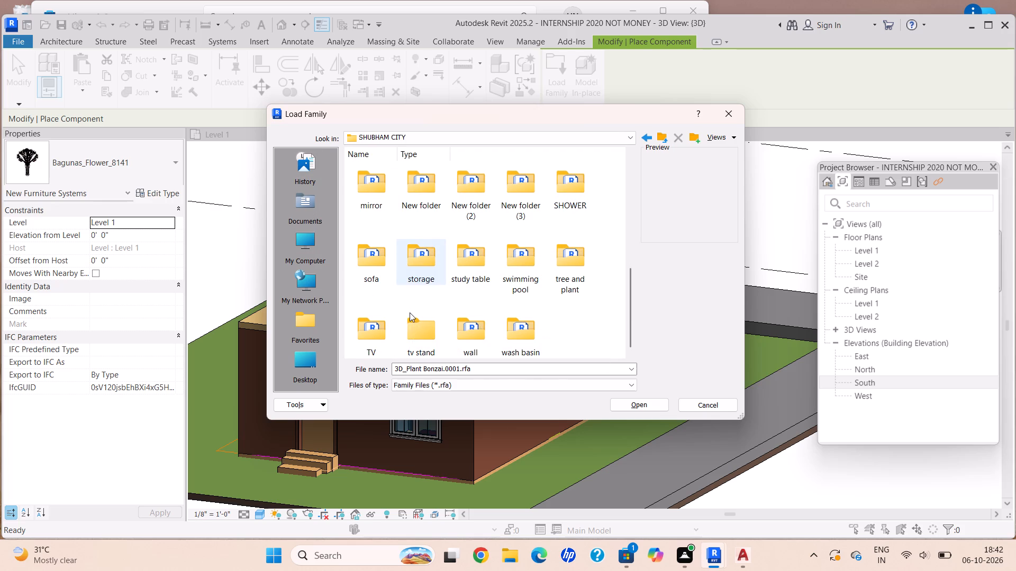
pyautogui.scroll(-4, 500, 323)
pyautogui.doubleClick(522, 273)
pyautogui.click(470, 257)
pyautogui.click(422, 266)
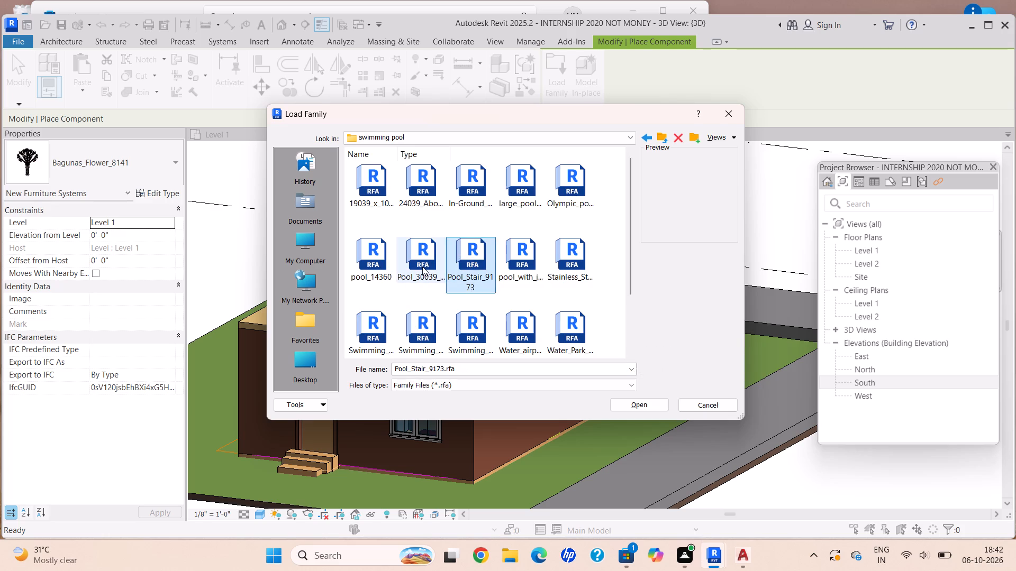
pyautogui.click(379, 263)
pyautogui.click(362, 181)
pyautogui.click(408, 192)
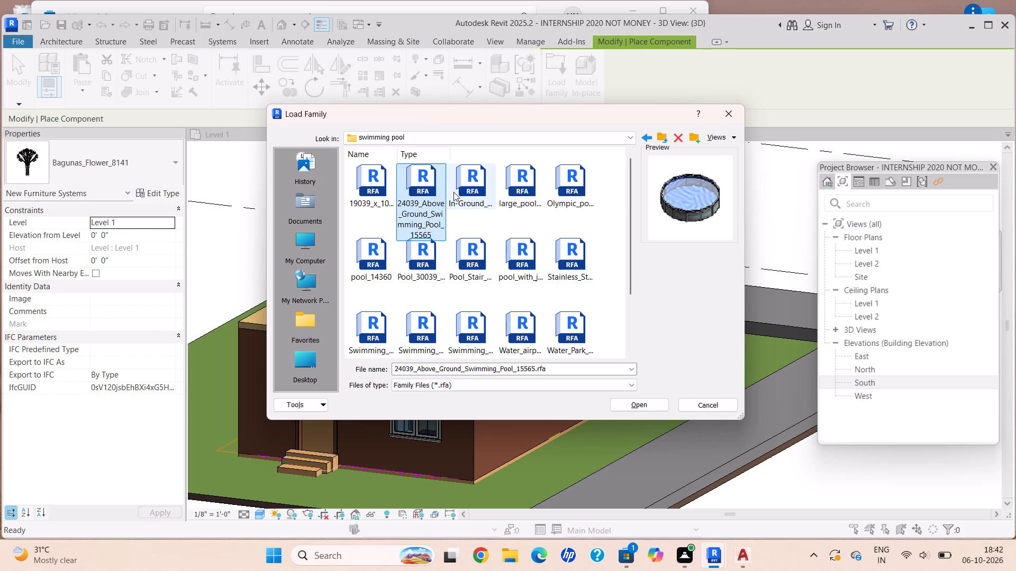
pyautogui.click(448, 189)
pyautogui.click(471, 191)
pyautogui.click(498, 192)
pyautogui.click(538, 191)
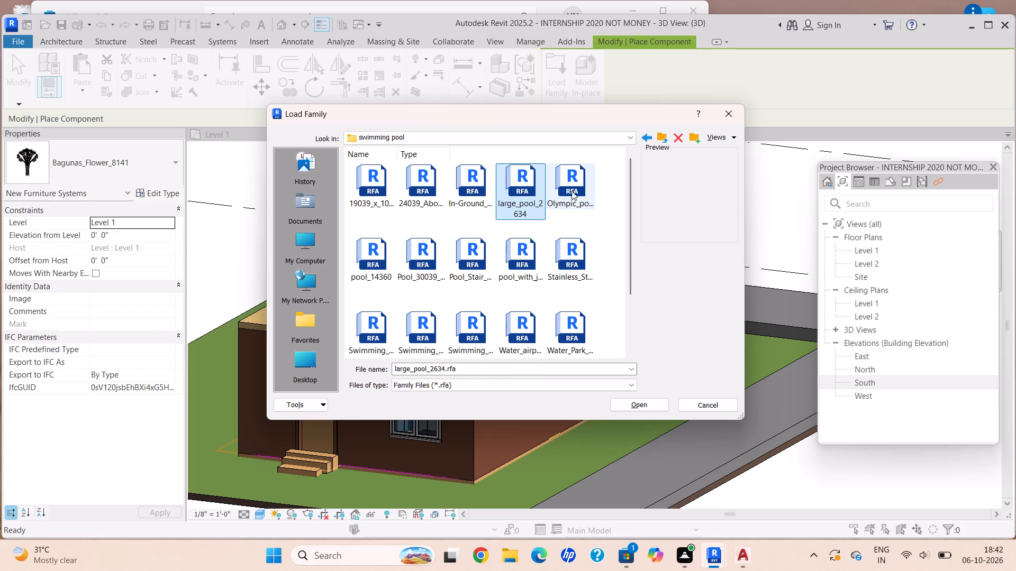
pyautogui.click(574, 191)
pyautogui.click(561, 272)
pyautogui.scroll(-2, 530, 306)
pyautogui.click(566, 266)
pyautogui.click(484, 266)
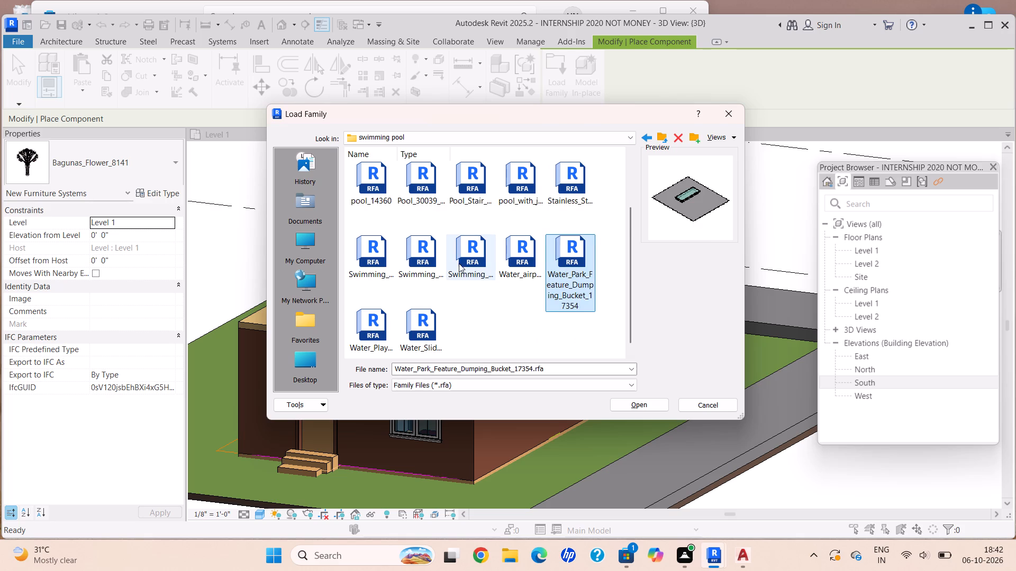
pyautogui.click(459, 263)
# Load the Bagunas_Flower_8141 family from the library's coffee table folder after previewing a few coffee tables.
pyautogui.click(648, 136)
pyautogui.scroll(2, 480, 205)
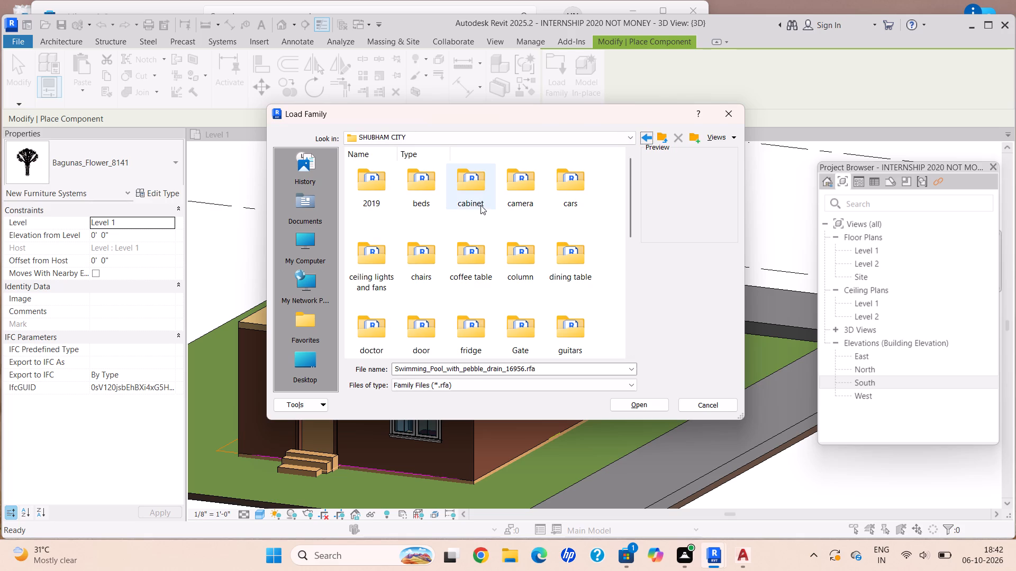
pyautogui.scroll(1, 480, 205)
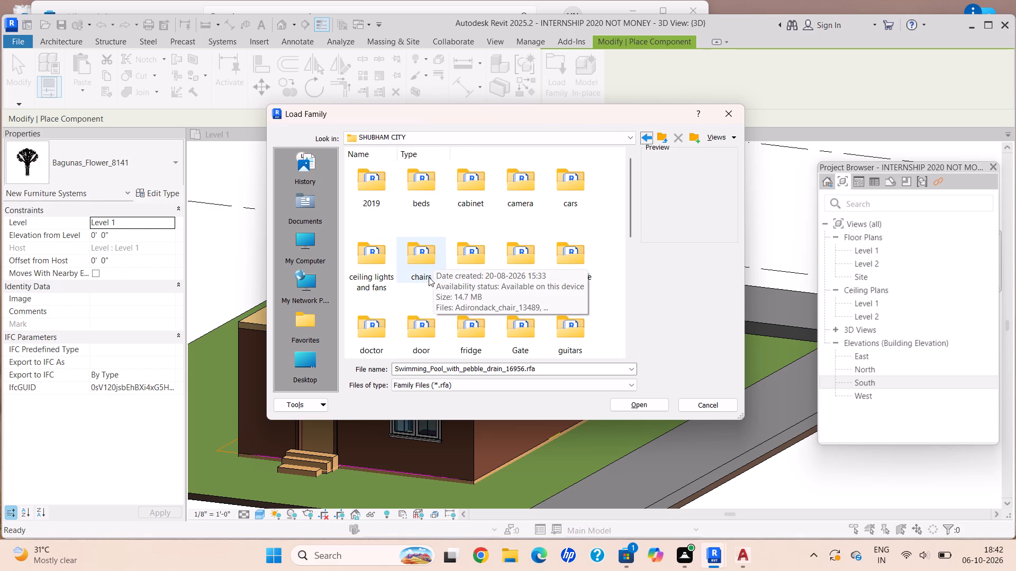
pyautogui.doubleClick(474, 266)
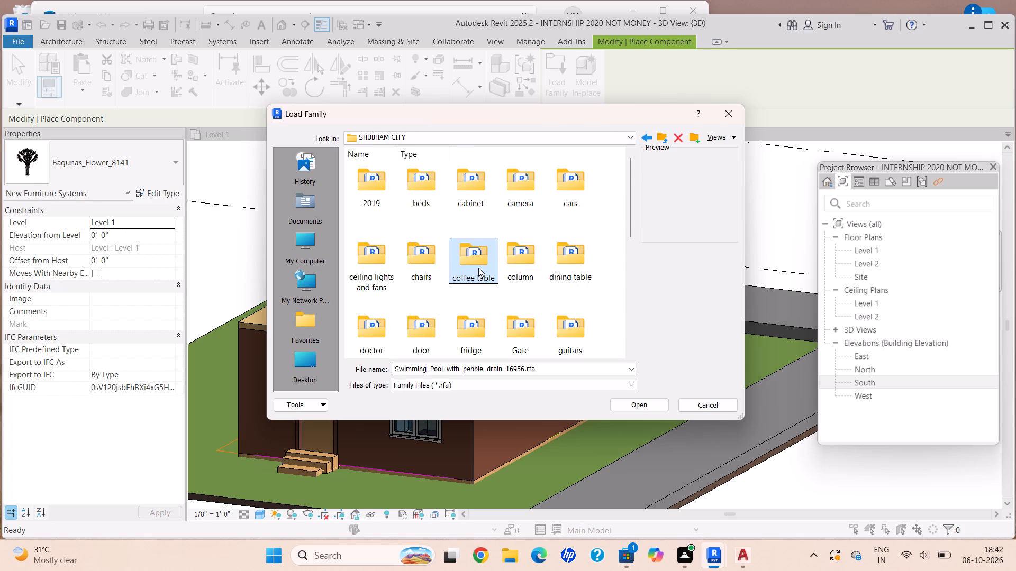
pyautogui.doubleClick(476, 261)
pyautogui.click(473, 196)
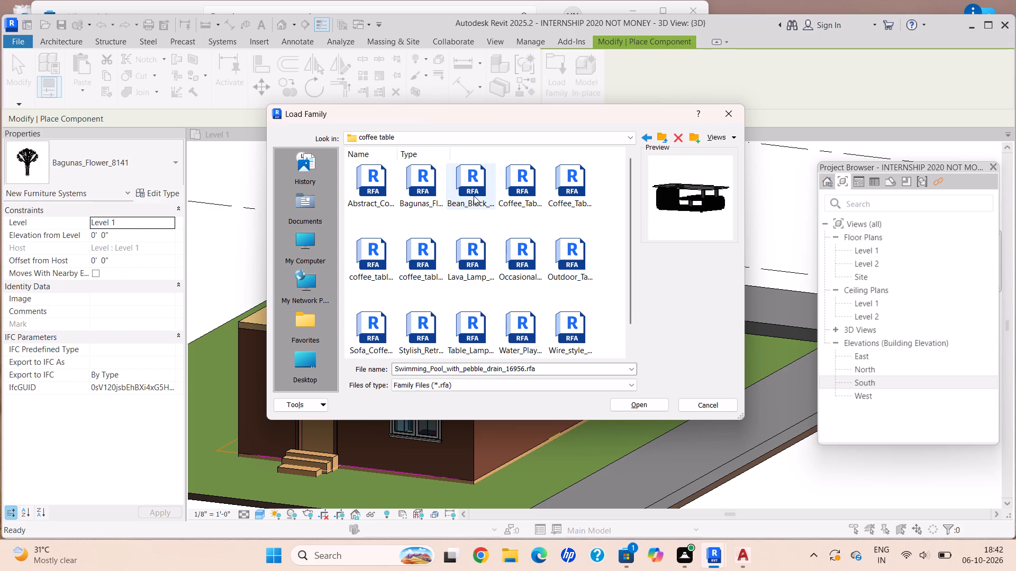
pyautogui.click(433, 198)
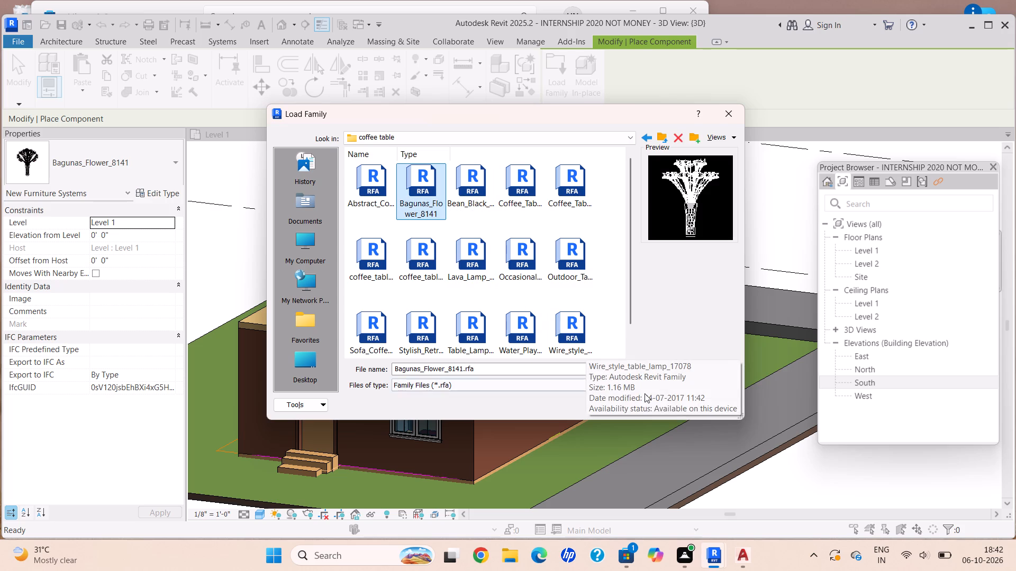
pyautogui.click(417, 271)
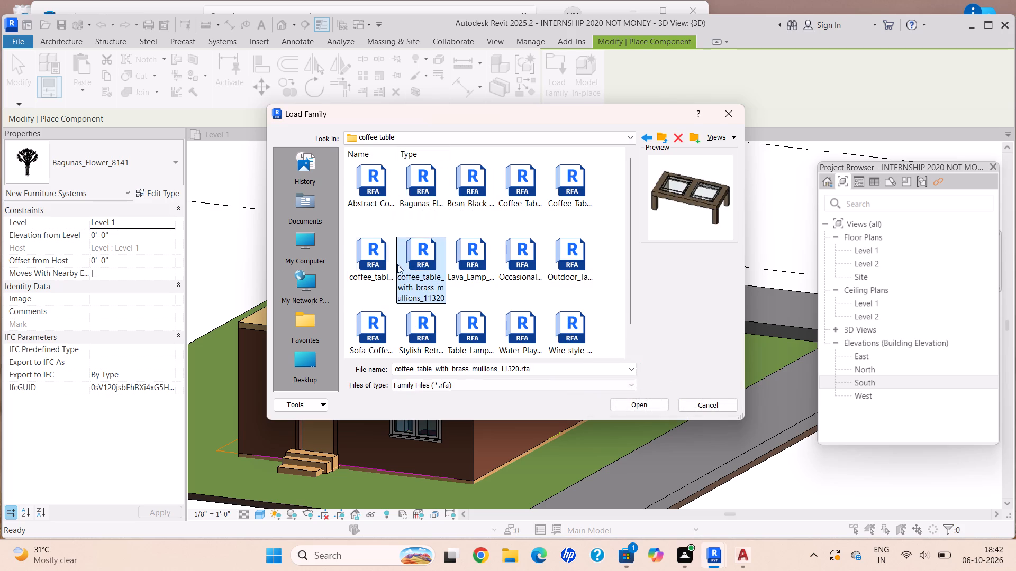
pyautogui.click(370, 259)
pyautogui.click(422, 191)
pyautogui.click(654, 407)
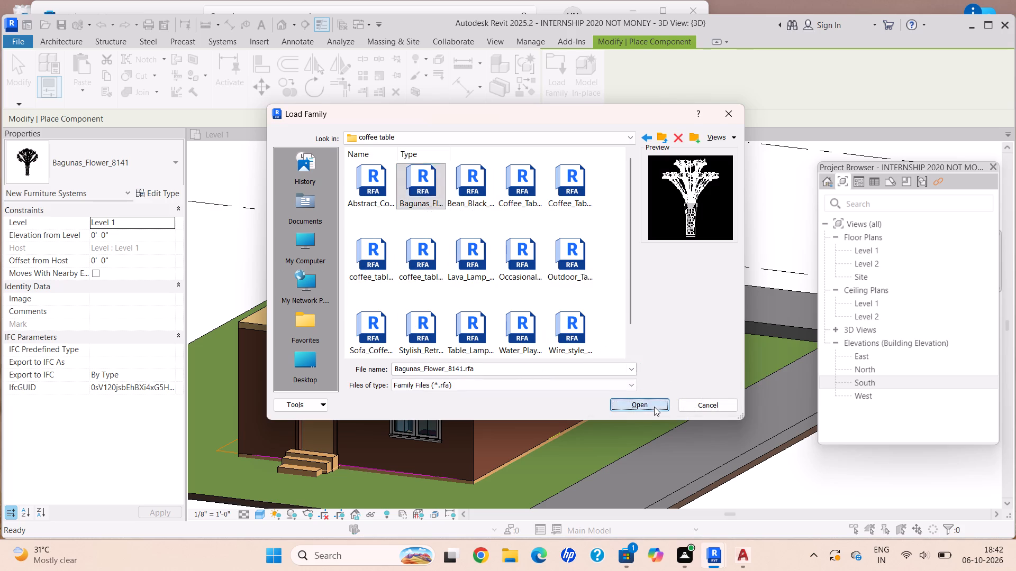
# Place a Bagunas_Flower_8141 plant on Level 1, on the grass beside the side wall near the house's front corner.
pyautogui.scroll(-4, 609, 438)
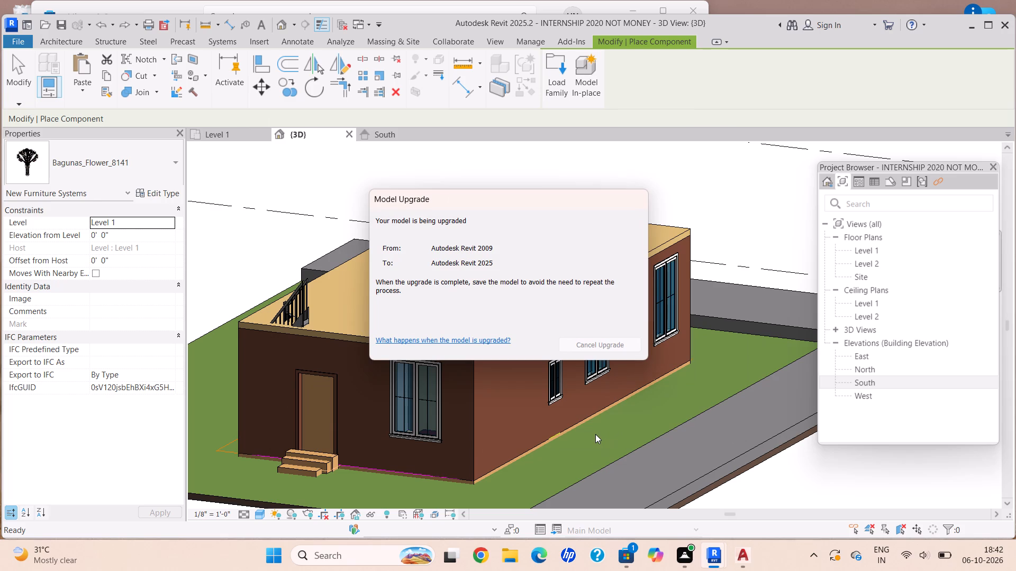
pyautogui.scroll(-1, 592, 432)
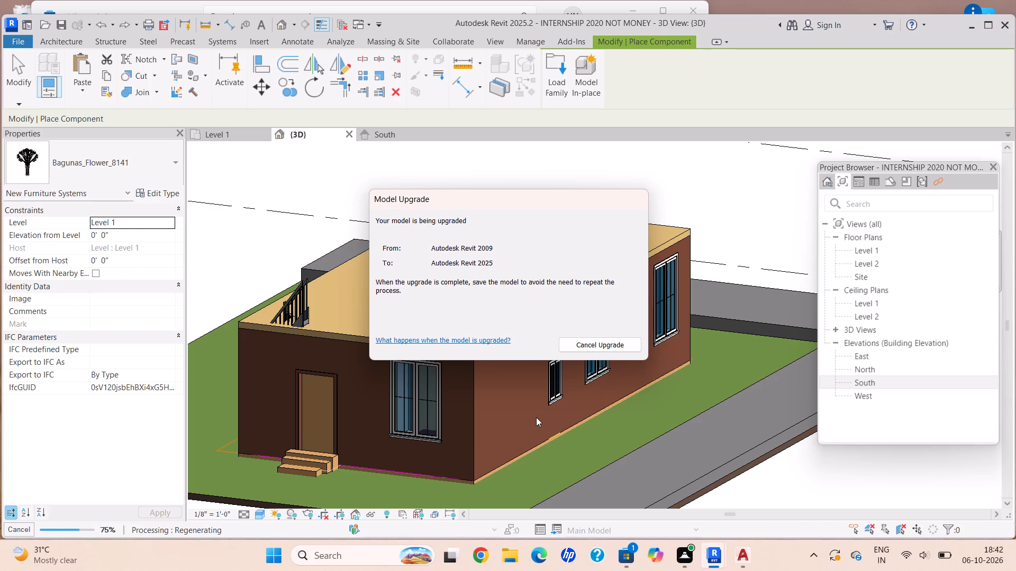
pyautogui.click(549, 465)
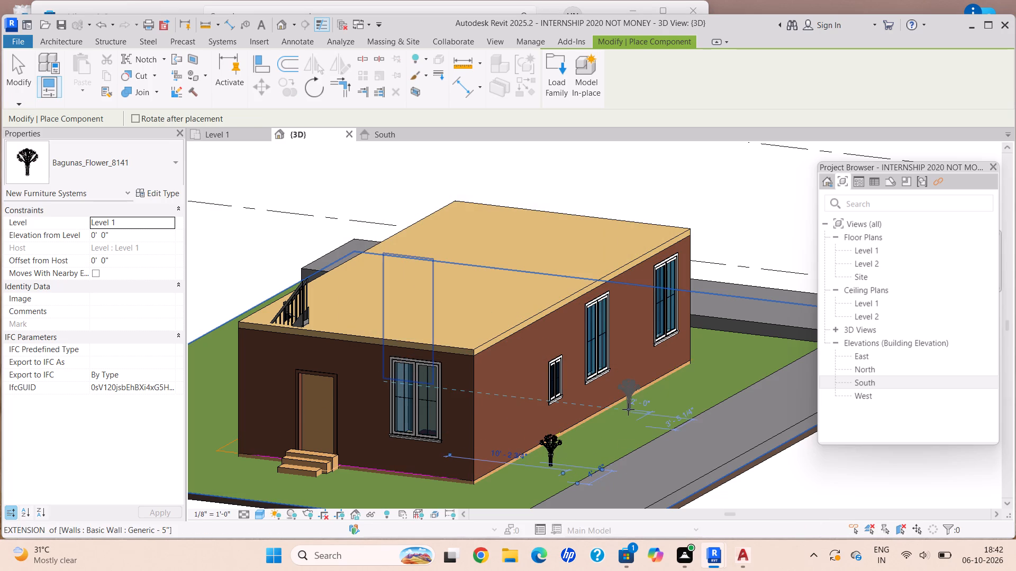
# Place two more Bagunas_Flower_8141 plants on the grass along the side wall, one at the rear corner and one midway along it.
pyautogui.scroll(-1, 625, 409)
pyautogui.scroll(5, 626, 409)
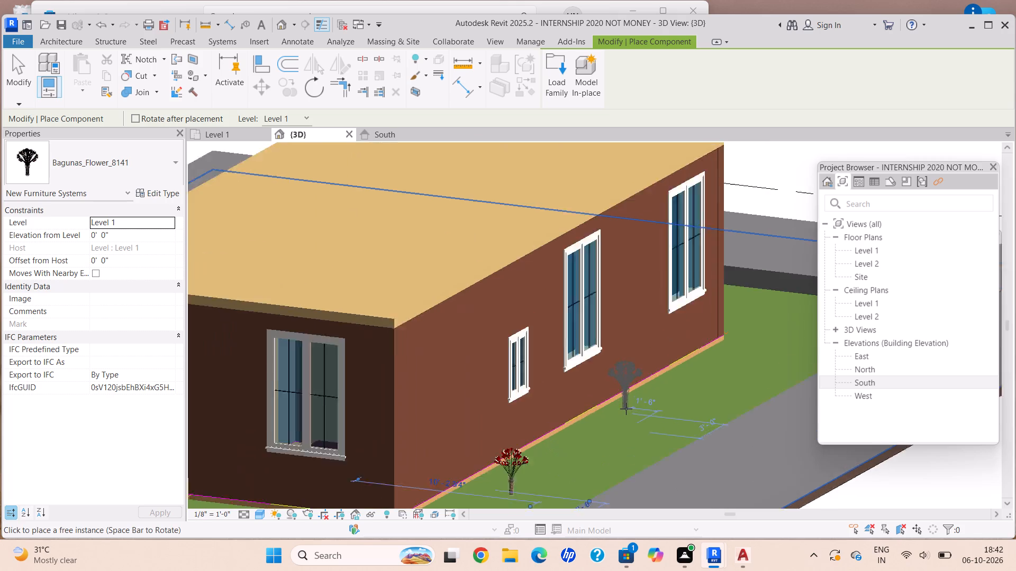
pyautogui.scroll(3, 626, 409)
pyautogui.scroll(2, 773, 361)
pyautogui.scroll(-1, 773, 361)
pyautogui.scroll(2, 773, 361)
pyautogui.scroll(-1, 810, 339)
pyautogui.scroll(4, 810, 339)
pyautogui.moveTo(810, 339); pyautogui.dragTo(607, 456, button='middle')
pyautogui.middleClick(607, 456)
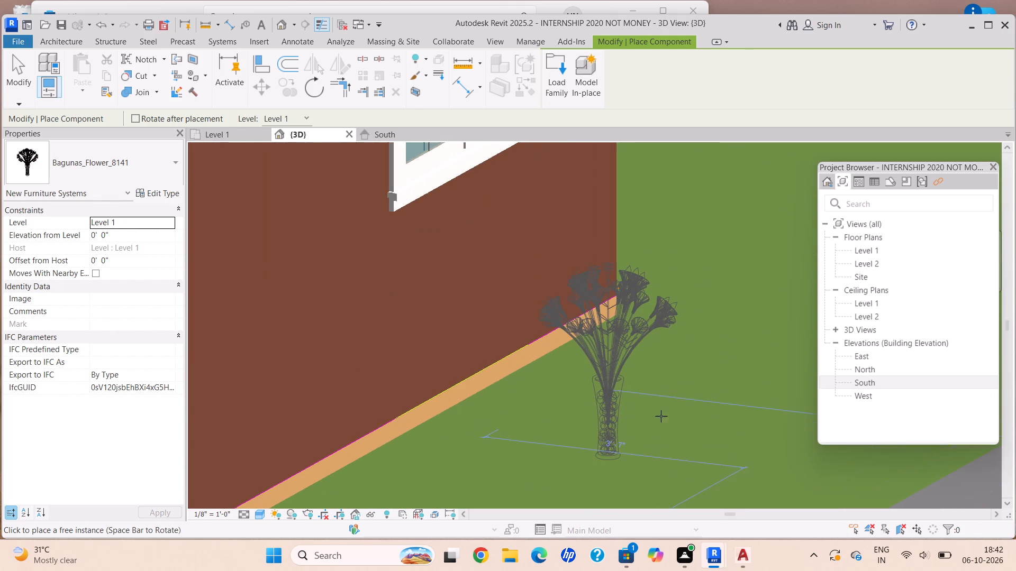
pyautogui.scroll(-9, 741, 369)
pyautogui.scroll(-3, 487, 404)
pyautogui.scroll(-2, 415, 439)
pyautogui.scroll(1, 411, 441)
pyautogui.scroll(-1, 411, 441)
pyautogui.scroll(1, 411, 441)
pyautogui.scroll(-5, 411, 441)
pyautogui.scroll(1, 380, 440)
pyautogui.scroll(-1, 380, 440)
pyautogui.scroll(1, 380, 440)
pyautogui.scroll(-6, 380, 440)
pyautogui.scroll(1, 543, 389)
pyautogui.scroll(-3, 544, 389)
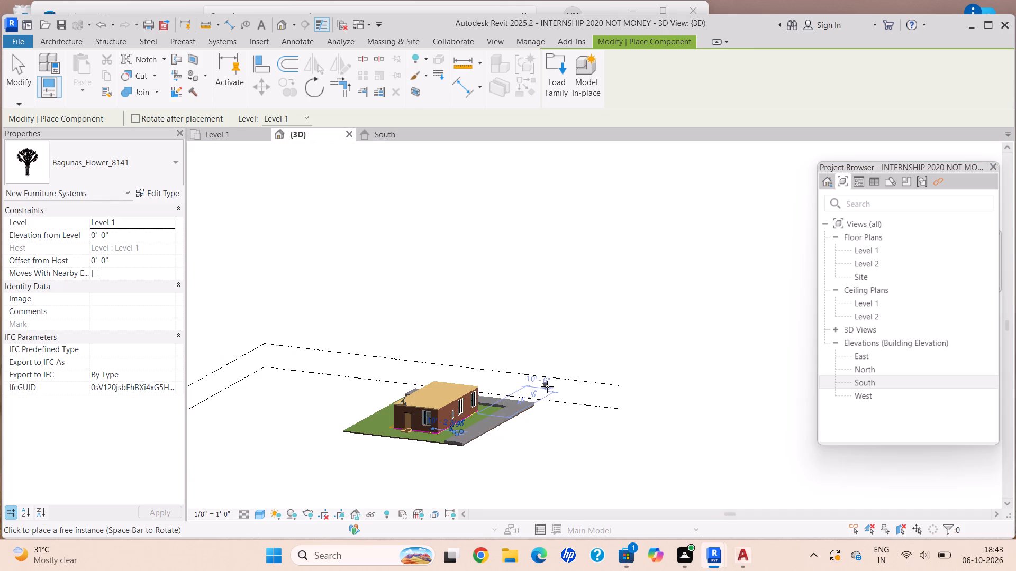
pyautogui.scroll(1, 463, 419)
pyautogui.scroll(-1, 463, 419)
pyautogui.scroll(3, 461, 416)
pyautogui.scroll(-1, 464, 402)
pyautogui.scroll(5, 464, 402)
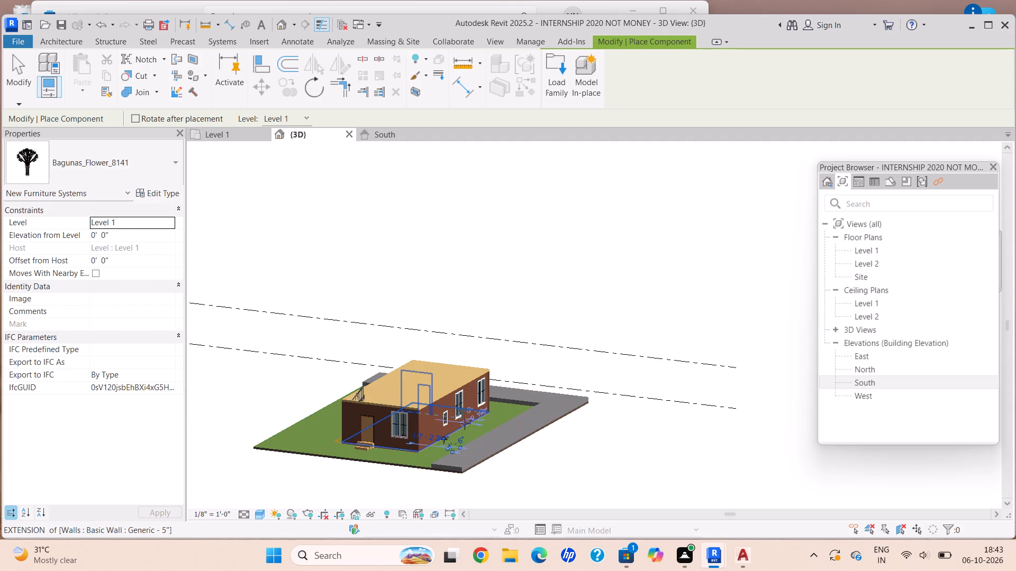
pyautogui.scroll(2, 465, 423)
pyautogui.scroll(-1, 460, 434)
pyautogui.scroll(9, 460, 434)
pyautogui.scroll(-2, 460, 430)
pyautogui.scroll(4, 460, 430)
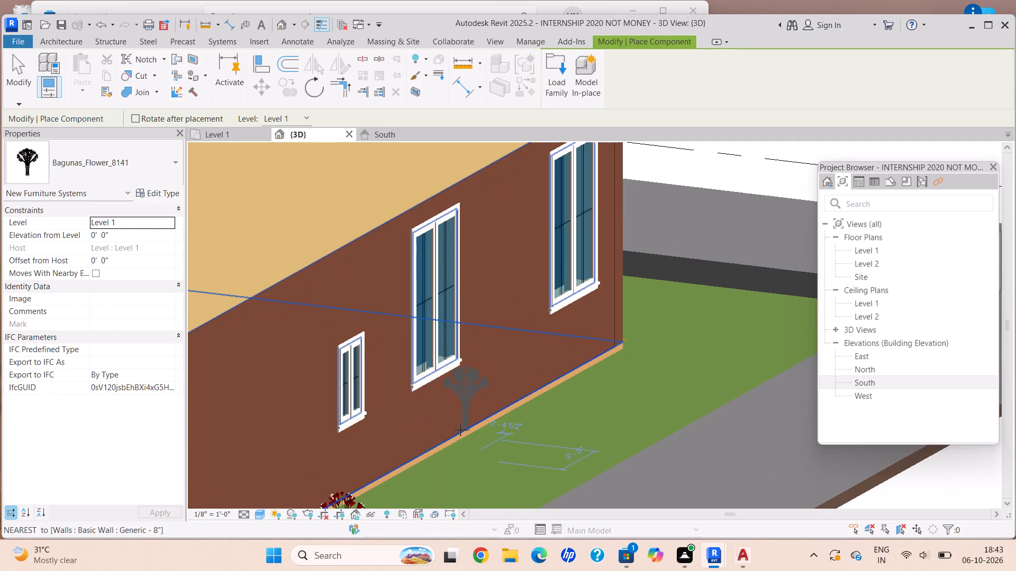
pyautogui.scroll(1, 460, 430)
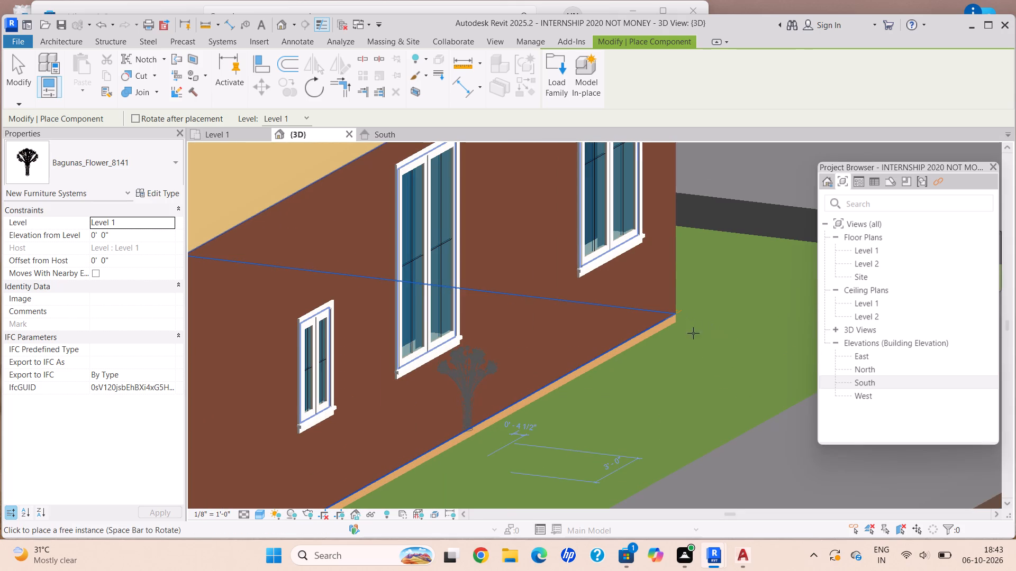
pyautogui.click(718, 318)
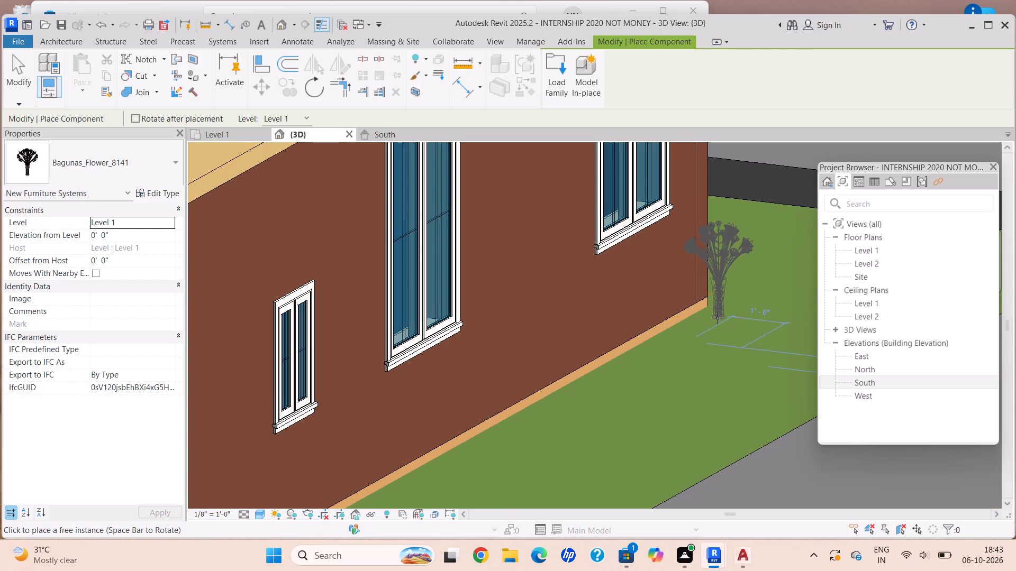
pyautogui.click(492, 452)
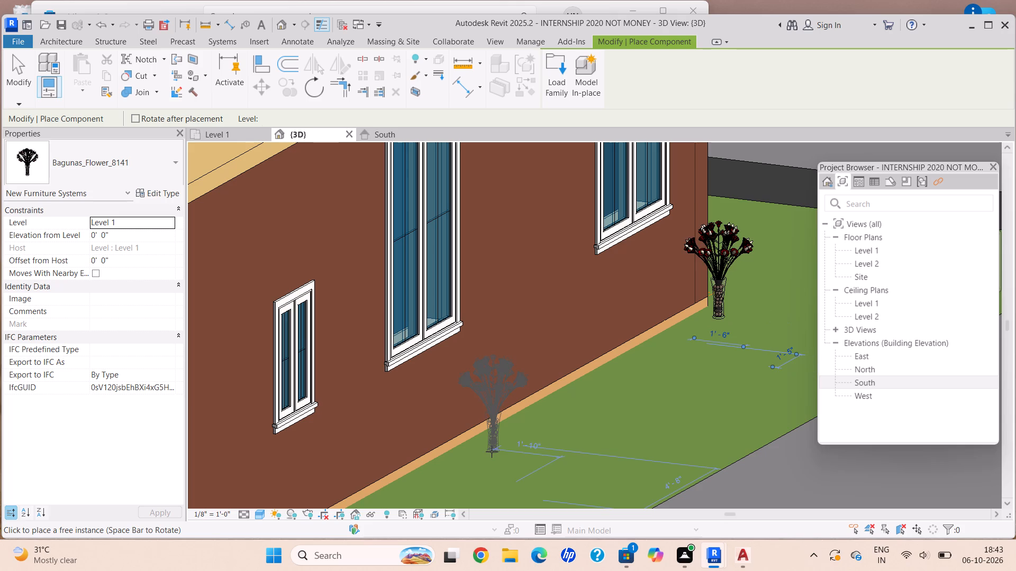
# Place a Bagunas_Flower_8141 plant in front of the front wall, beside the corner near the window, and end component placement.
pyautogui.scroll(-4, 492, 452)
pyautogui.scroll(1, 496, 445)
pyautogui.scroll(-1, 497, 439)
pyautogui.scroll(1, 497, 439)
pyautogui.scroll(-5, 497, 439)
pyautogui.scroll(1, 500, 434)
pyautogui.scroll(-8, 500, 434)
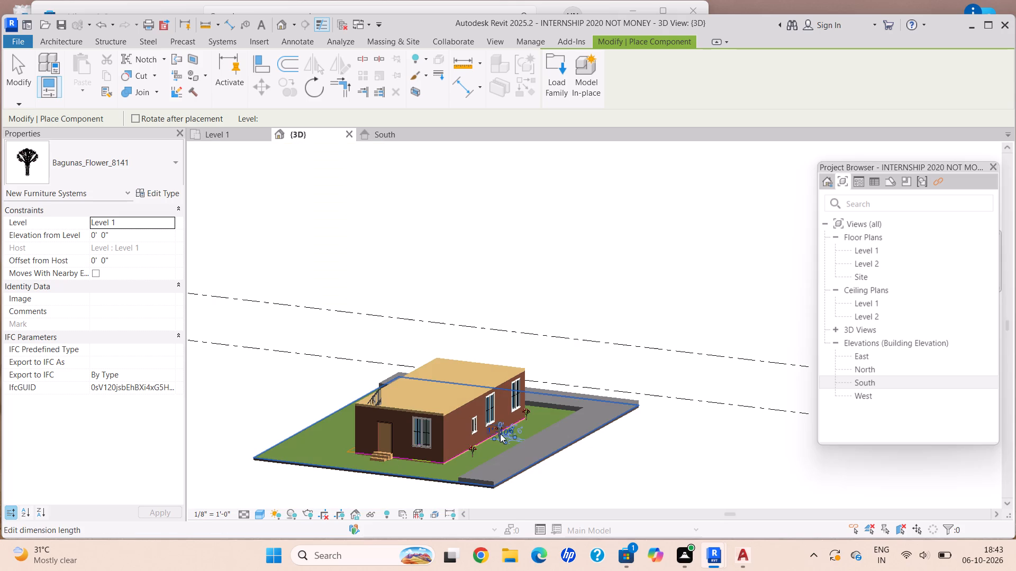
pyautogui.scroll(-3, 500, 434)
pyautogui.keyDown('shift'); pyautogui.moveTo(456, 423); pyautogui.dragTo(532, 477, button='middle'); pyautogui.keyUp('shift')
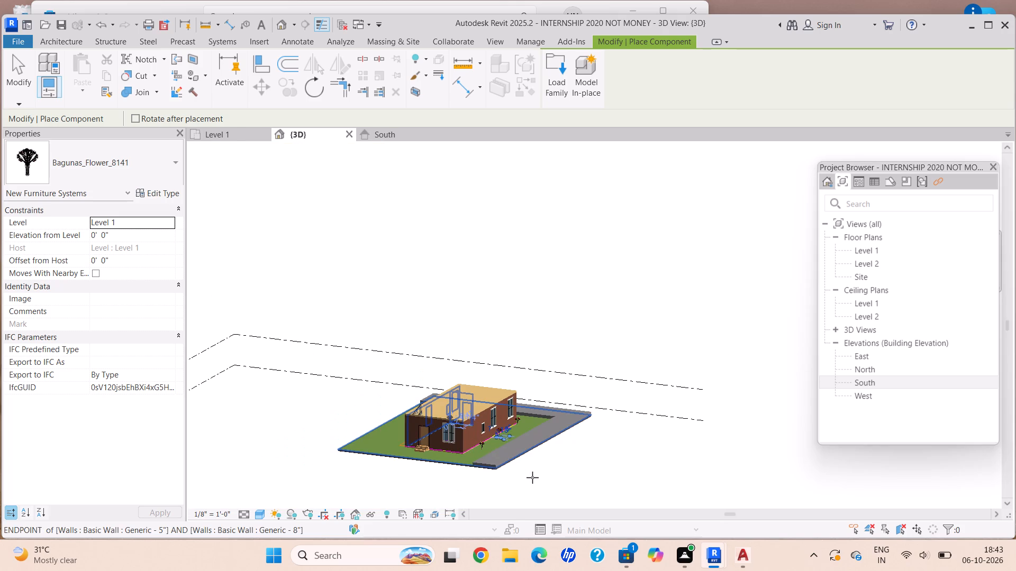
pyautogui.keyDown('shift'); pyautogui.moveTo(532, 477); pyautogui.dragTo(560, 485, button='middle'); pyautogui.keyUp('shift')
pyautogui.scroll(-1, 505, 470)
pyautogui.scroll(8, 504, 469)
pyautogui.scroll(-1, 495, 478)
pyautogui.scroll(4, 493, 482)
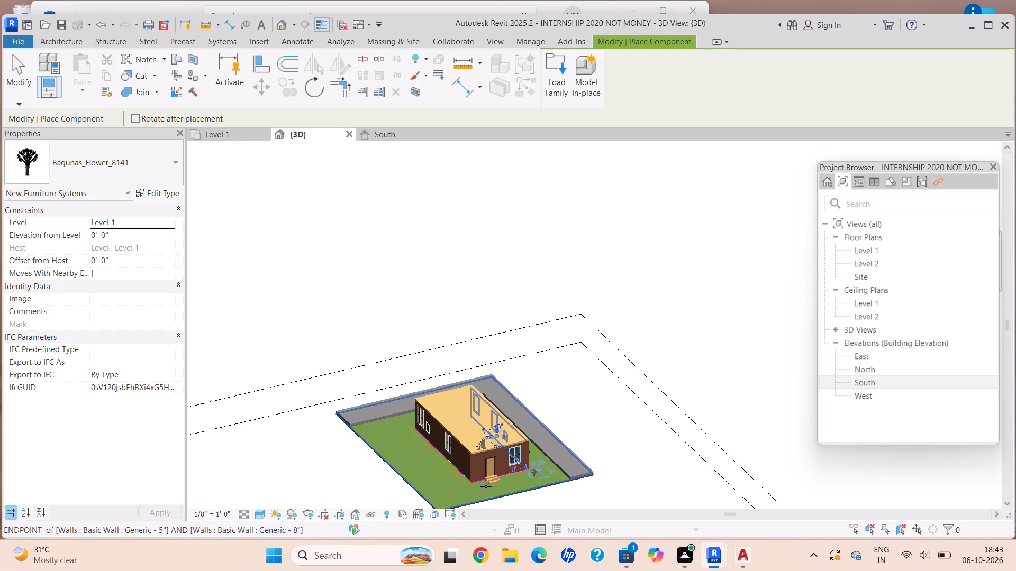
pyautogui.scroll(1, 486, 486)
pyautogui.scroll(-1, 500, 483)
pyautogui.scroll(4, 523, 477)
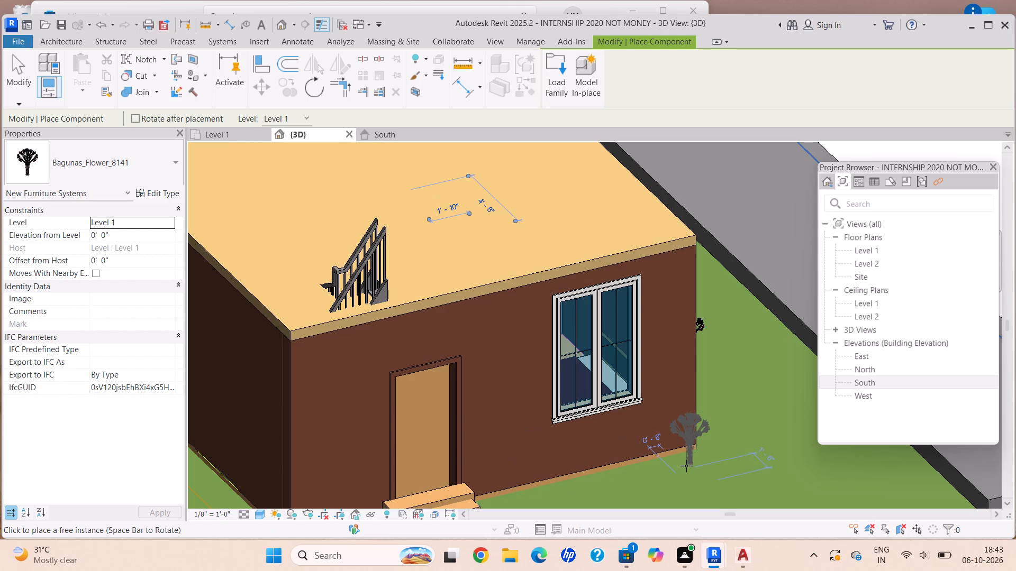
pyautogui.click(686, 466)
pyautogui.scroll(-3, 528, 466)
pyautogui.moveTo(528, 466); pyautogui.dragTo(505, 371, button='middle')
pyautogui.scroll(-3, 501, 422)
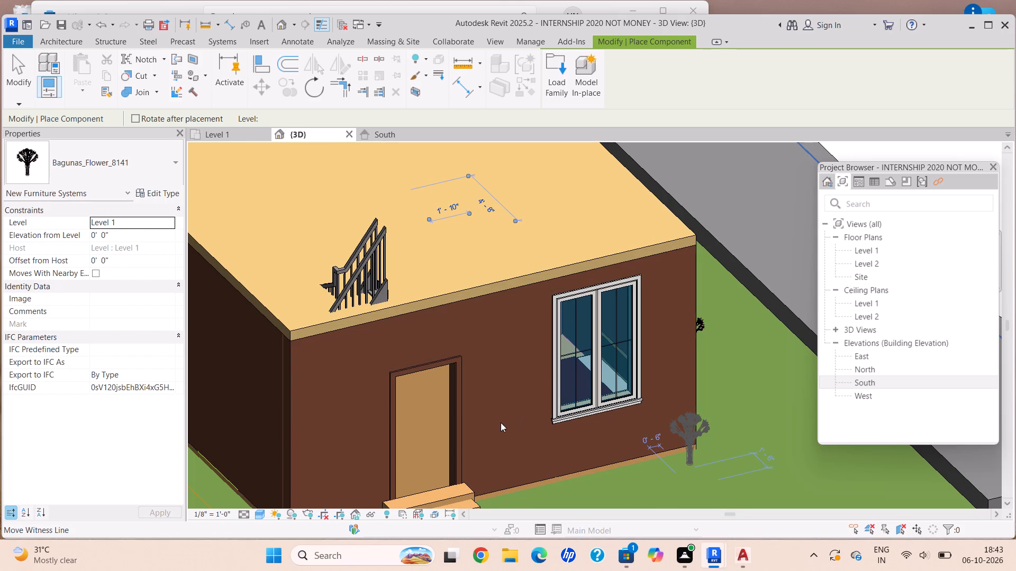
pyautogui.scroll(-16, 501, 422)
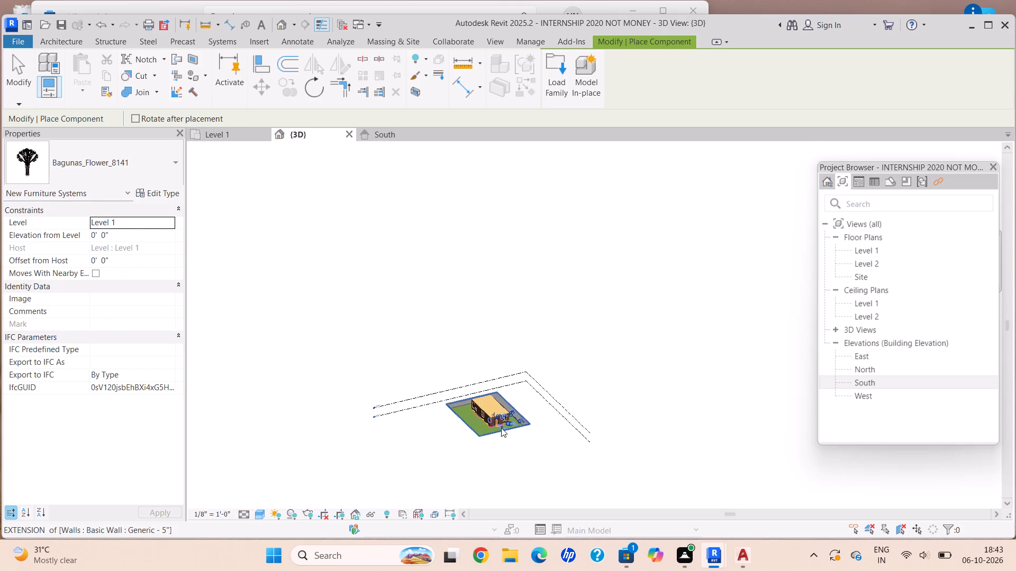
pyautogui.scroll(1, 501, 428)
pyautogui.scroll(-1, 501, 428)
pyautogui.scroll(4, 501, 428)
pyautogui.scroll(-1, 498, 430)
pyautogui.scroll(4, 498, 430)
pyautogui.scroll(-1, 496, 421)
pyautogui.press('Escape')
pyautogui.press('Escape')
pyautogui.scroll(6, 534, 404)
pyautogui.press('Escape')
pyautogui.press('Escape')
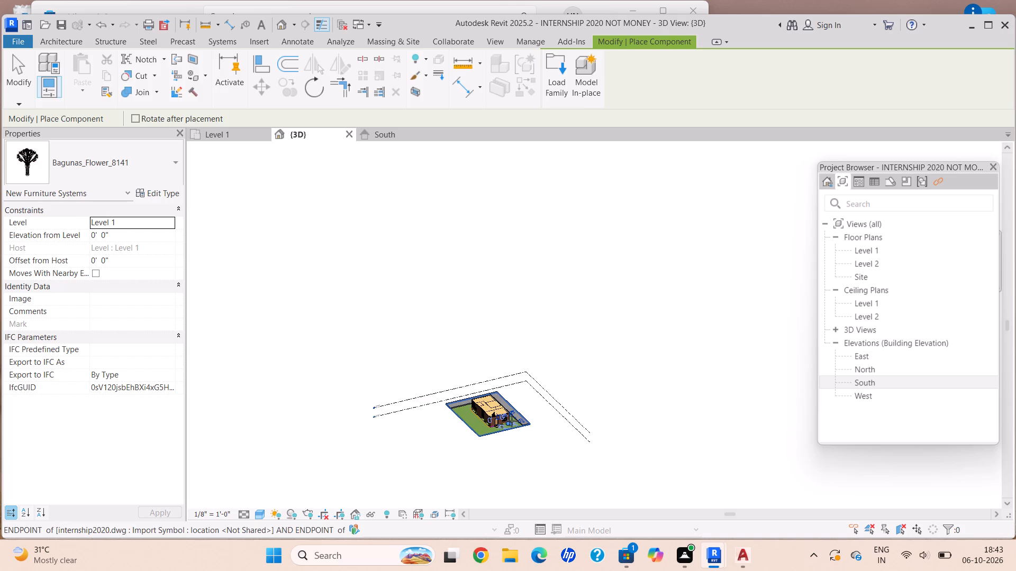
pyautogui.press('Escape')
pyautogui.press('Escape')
# Move the side-wall plant nearest the house's front corner about 2' 6" closer to the wall.
pyautogui.scroll(2, 560, 392)
pyautogui.scroll(-1, 560, 392)
pyautogui.scroll(4, 559, 391)
pyautogui.scroll(-2, 558, 393)
pyautogui.scroll(1, 558, 393)
pyautogui.keyDown('shift'); pyautogui.moveTo(557, 400); pyautogui.dragTo(475, 393, button='middle'); pyautogui.keyUp('shift')
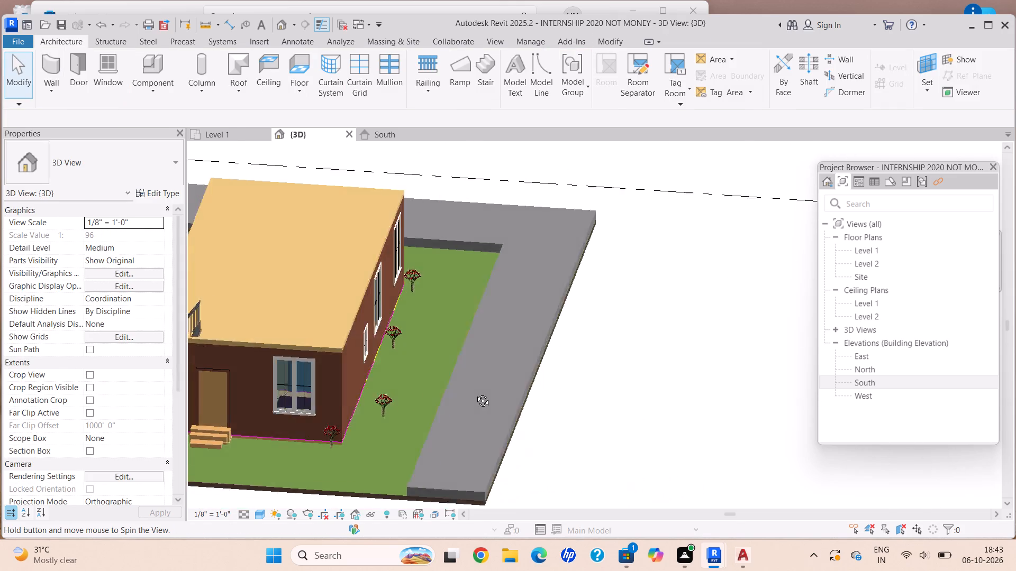
pyautogui.keyDown('shift'); pyautogui.moveTo(475, 393); pyautogui.dragTo(469, 416, button='middle'); pyautogui.keyUp('shift')
pyautogui.scroll(4, 363, 407)
pyautogui.scroll(-1, 364, 408)
pyautogui.scroll(1, 366, 409)
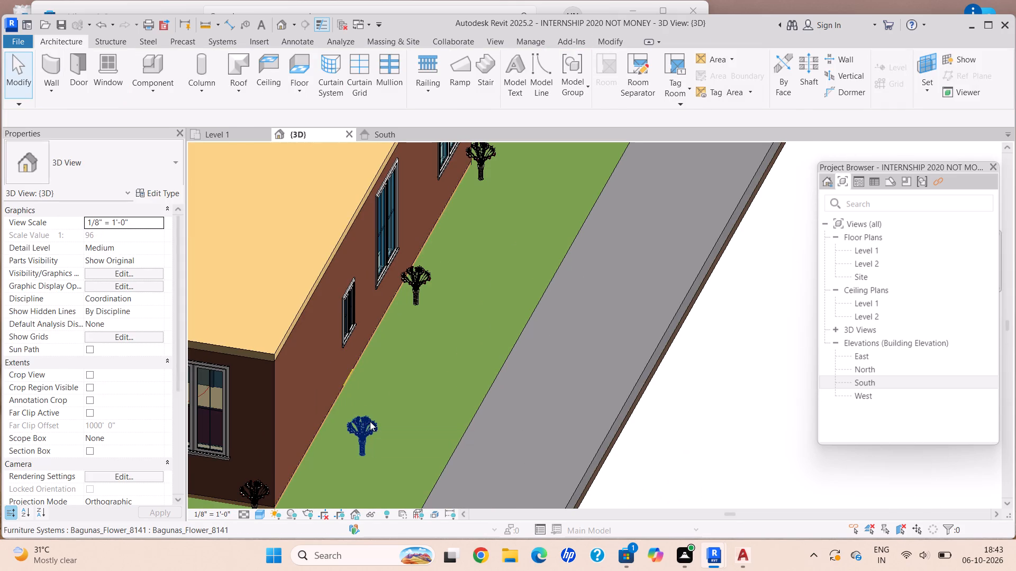
pyautogui.click(370, 421)
pyautogui.click(260, 87)
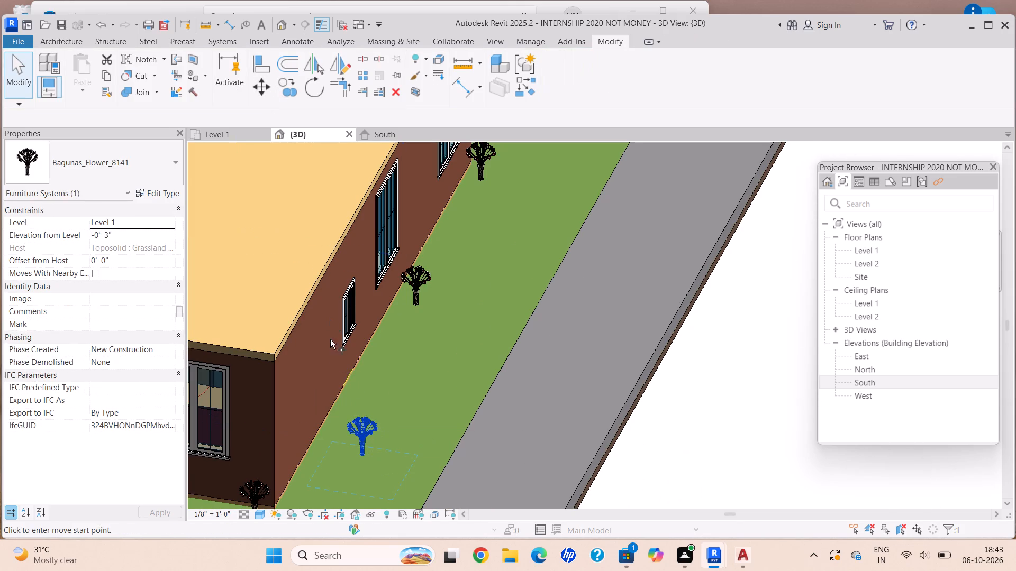
pyautogui.click(362, 452)
pyautogui.click(324, 460)
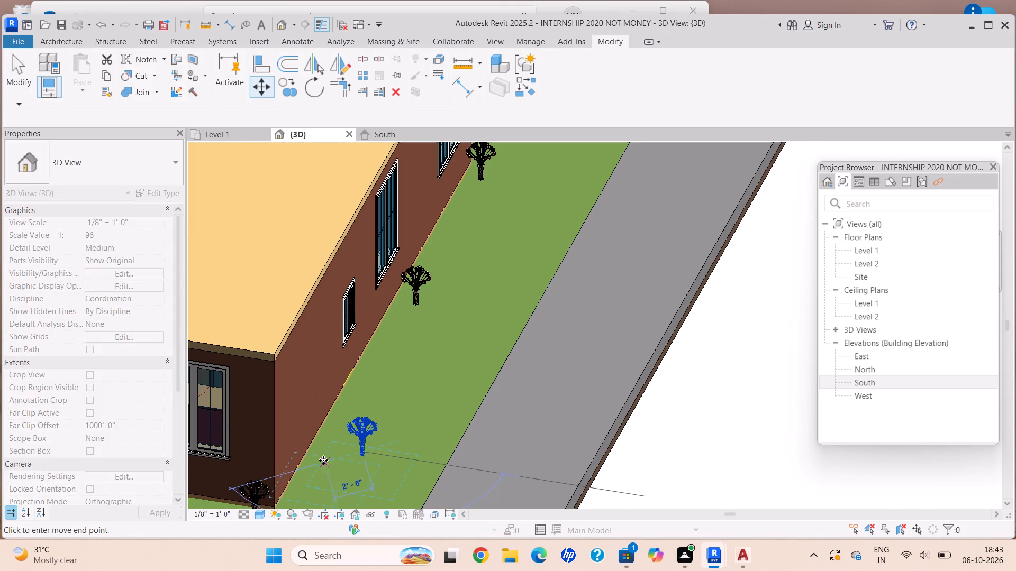
pyautogui.scroll(-1, 336, 445)
pyautogui.scroll(1, 336, 445)
pyautogui.scroll(-1, 344, 439)
pyautogui.press('Escape')
pyautogui.moveTo(360, 419); pyautogui.dragTo(447, 313, button='middle')
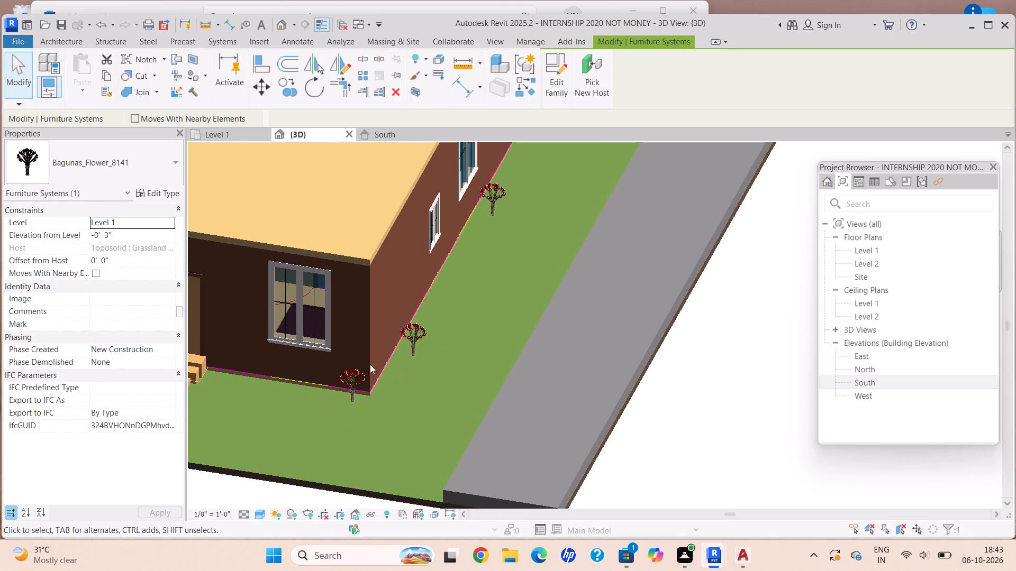
pyautogui.scroll(-4, 351, 375)
pyautogui.moveTo(370, 385); pyautogui.dragTo(392, 399, button='middle')
pyautogui.press('Escape')
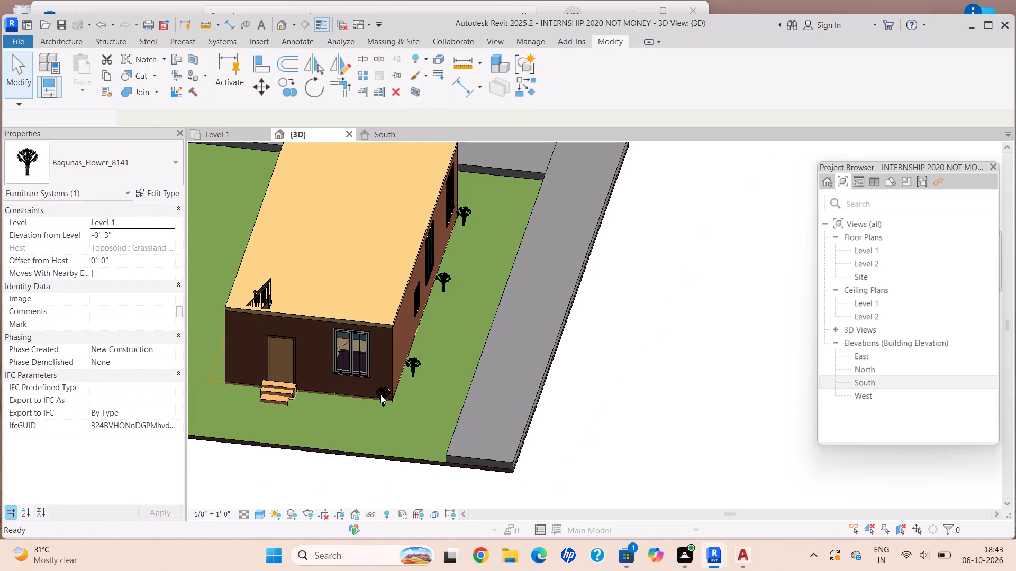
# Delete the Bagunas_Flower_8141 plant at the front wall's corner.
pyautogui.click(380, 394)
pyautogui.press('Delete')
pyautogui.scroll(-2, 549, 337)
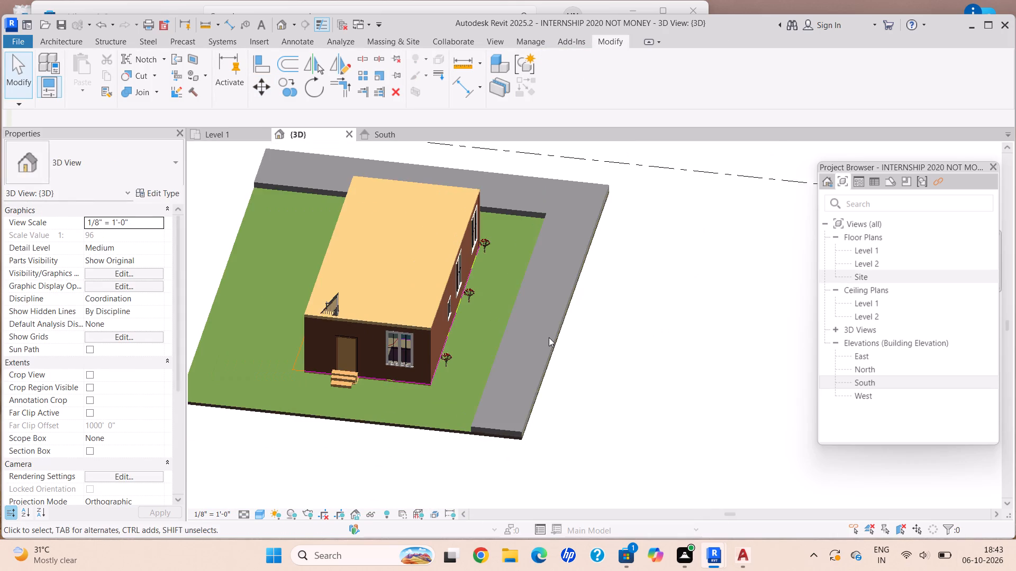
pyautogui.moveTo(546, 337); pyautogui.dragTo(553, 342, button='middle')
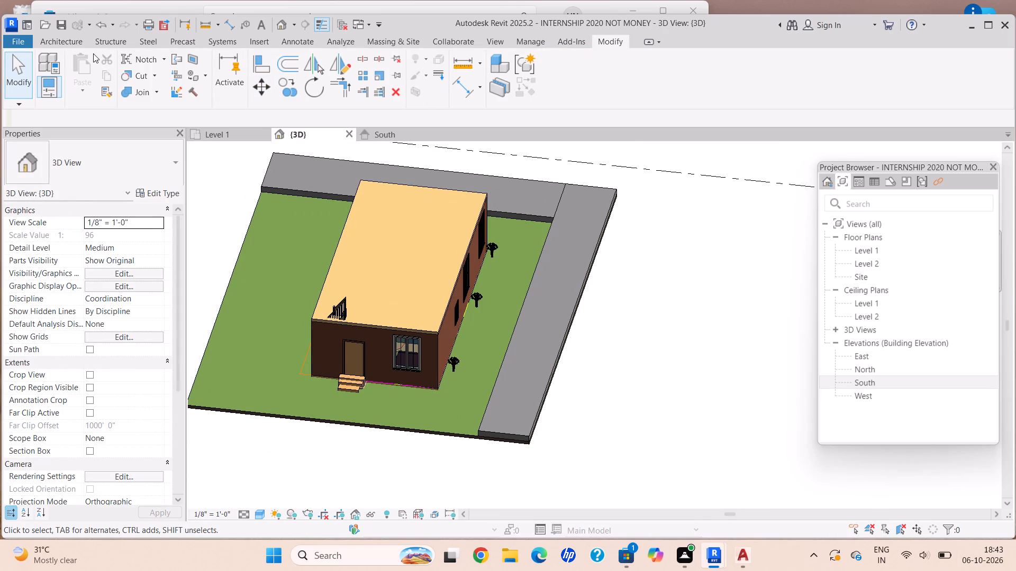
# Open family loading for component placement and preview the coffee table, table lamp and water play table families in the coffee table folder.
pyautogui.click(80, 39)
pyautogui.click(149, 87)
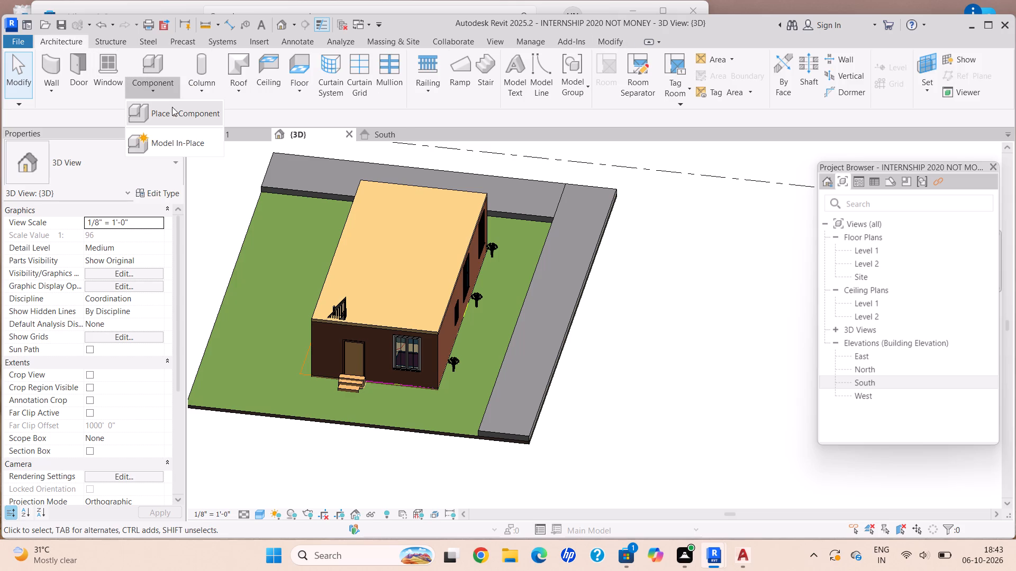
pyautogui.click(175, 110)
pyautogui.click(563, 80)
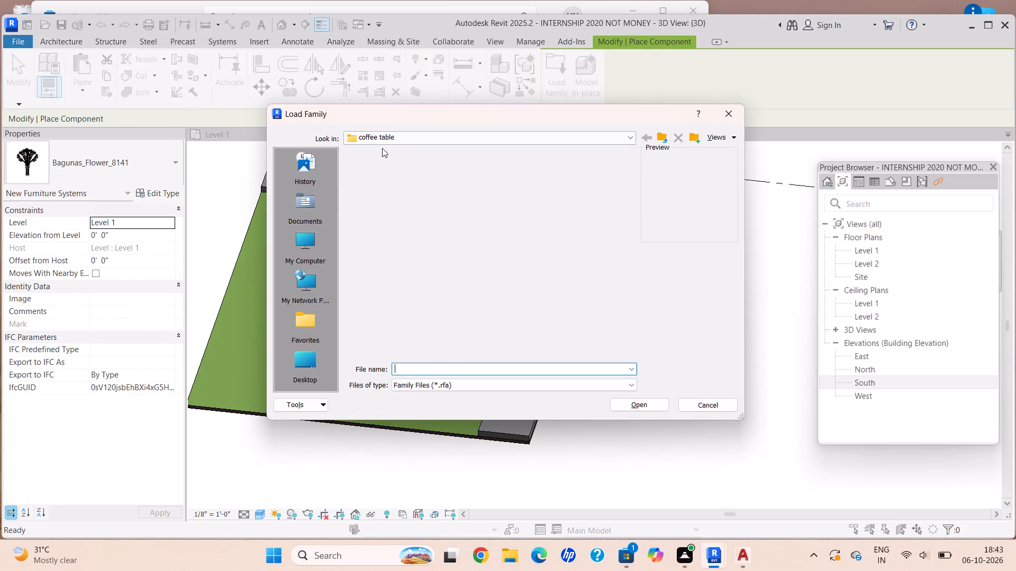
pyautogui.click(459, 265)
pyautogui.click(425, 265)
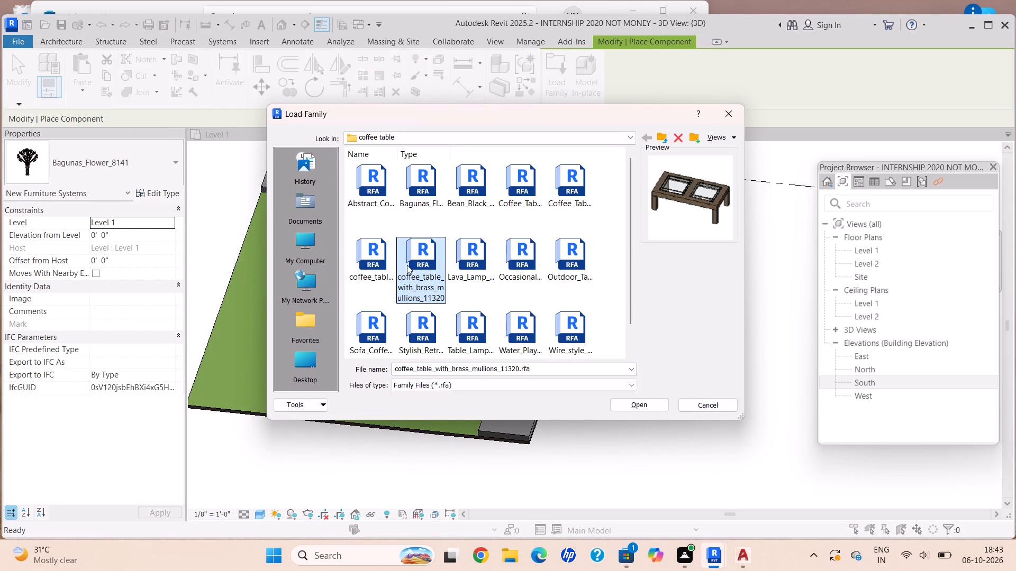
pyautogui.click(387, 257)
pyautogui.click(469, 342)
pyautogui.click(523, 342)
pyautogui.click(543, 344)
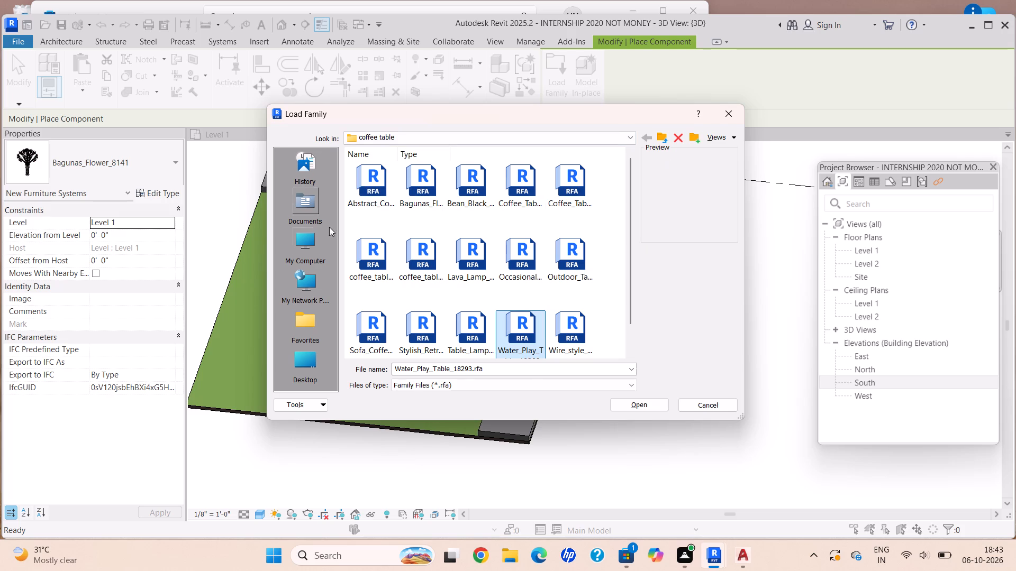
# Browse from Documents to the SHUBHAM CITY library and open its tree and plant folder for family loading.
pyautogui.doubleClick(312, 216)
pyautogui.click(567, 274)
pyautogui.click(570, 274)
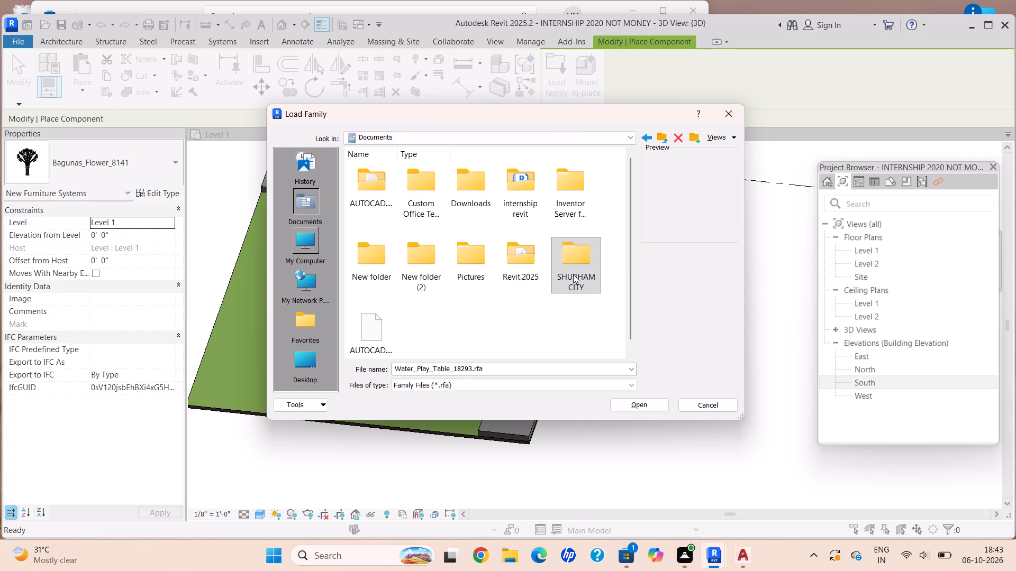
pyautogui.click(576, 276)
pyautogui.click(579, 277)
pyautogui.click(584, 278)
pyautogui.moveTo(584, 278); pyautogui.dragTo(591, 281)
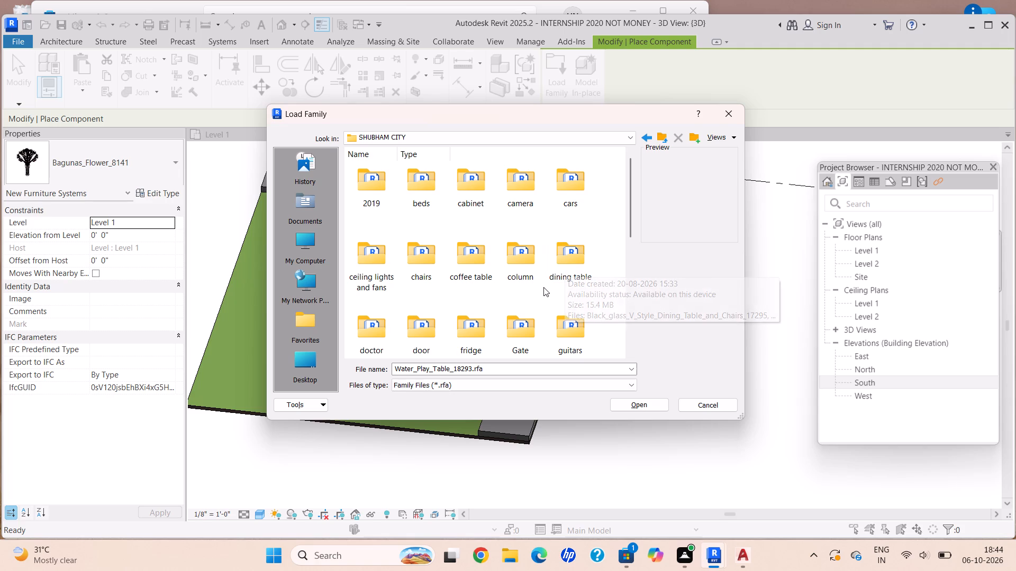
pyautogui.scroll(-4, 580, 326)
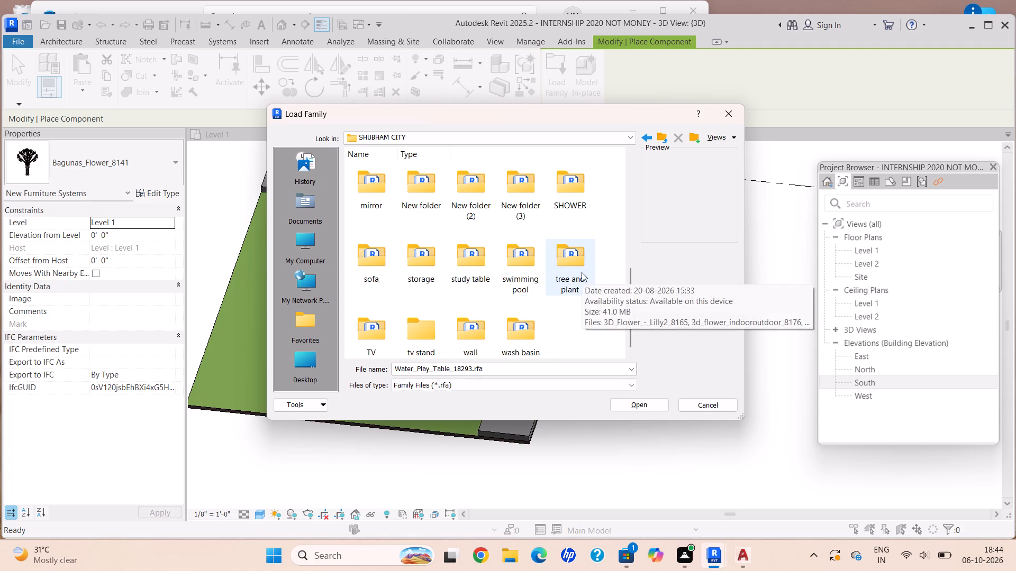
pyautogui.doubleClick(582, 272)
# Preview the flower, potted plant, bonsai and tree families in the tree and plant folder to compare their appearance.
pyautogui.click(419, 193)
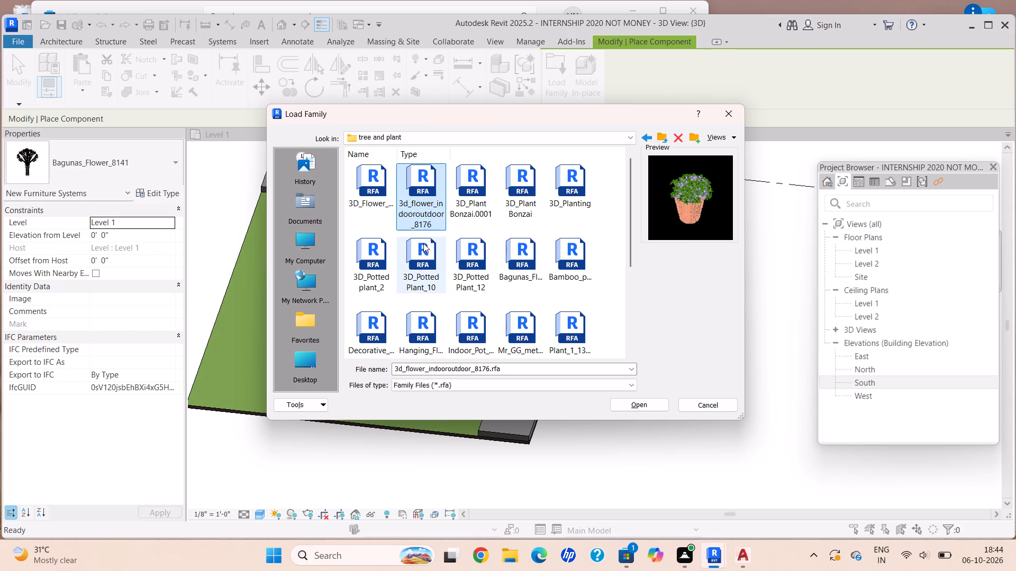
pyautogui.click(417, 252)
pyautogui.click(375, 259)
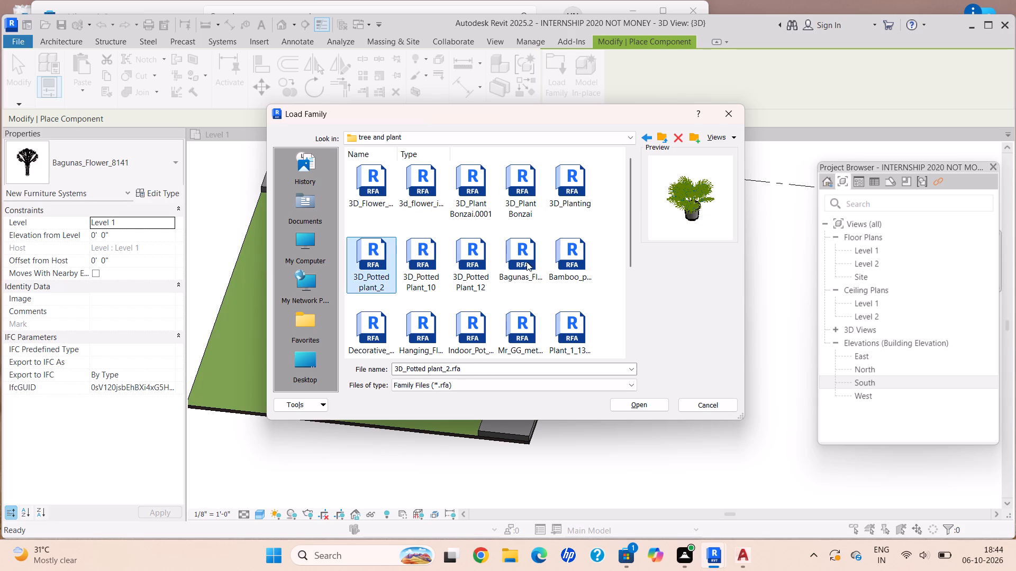
pyautogui.click(525, 260)
pyautogui.click(568, 258)
pyautogui.click(586, 314)
pyautogui.scroll(-4, 540, 327)
pyautogui.scroll(1, 540, 327)
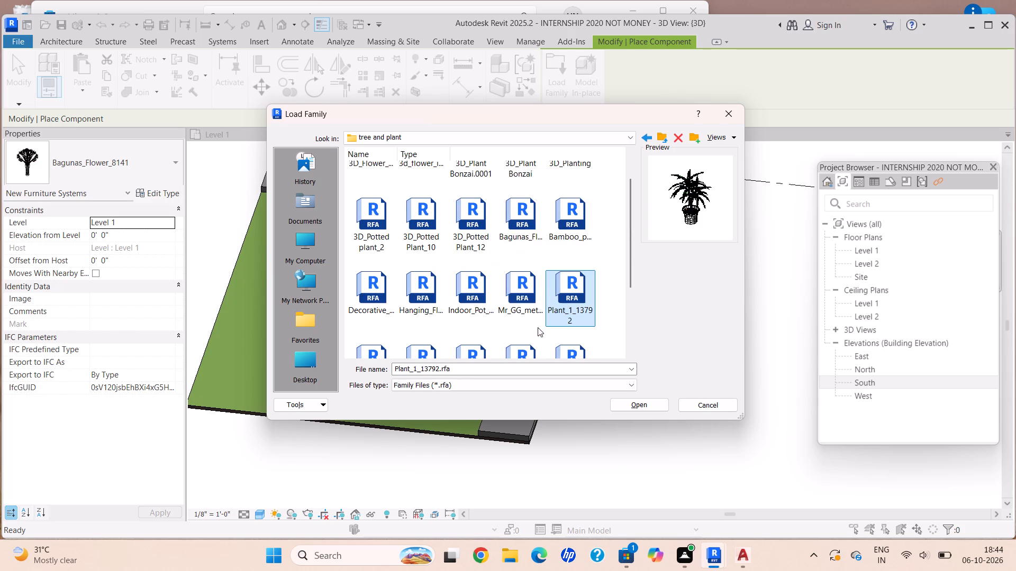
pyautogui.click(520, 296)
pyautogui.click(466, 291)
pyautogui.click(424, 287)
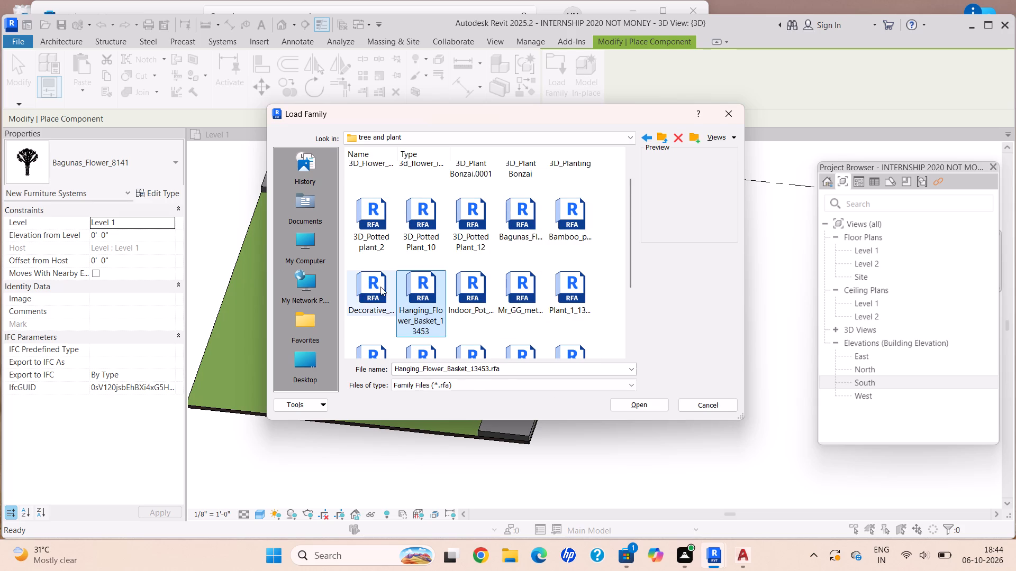
pyautogui.click(380, 287)
pyautogui.scroll(-3, 452, 298)
pyautogui.click(585, 261)
pyautogui.click(533, 258)
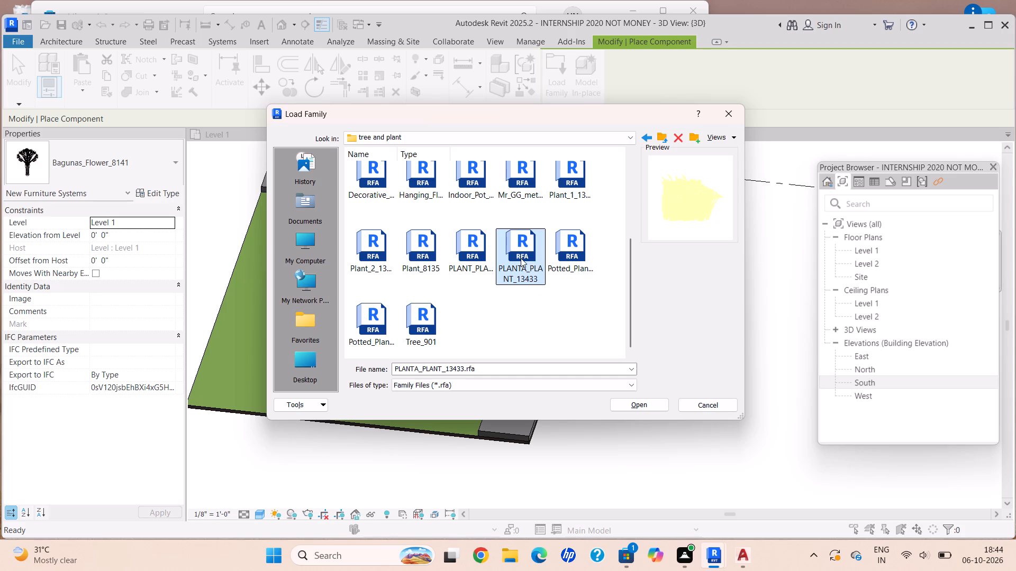
pyautogui.click(451, 259)
pyautogui.click(404, 252)
pyautogui.click(357, 255)
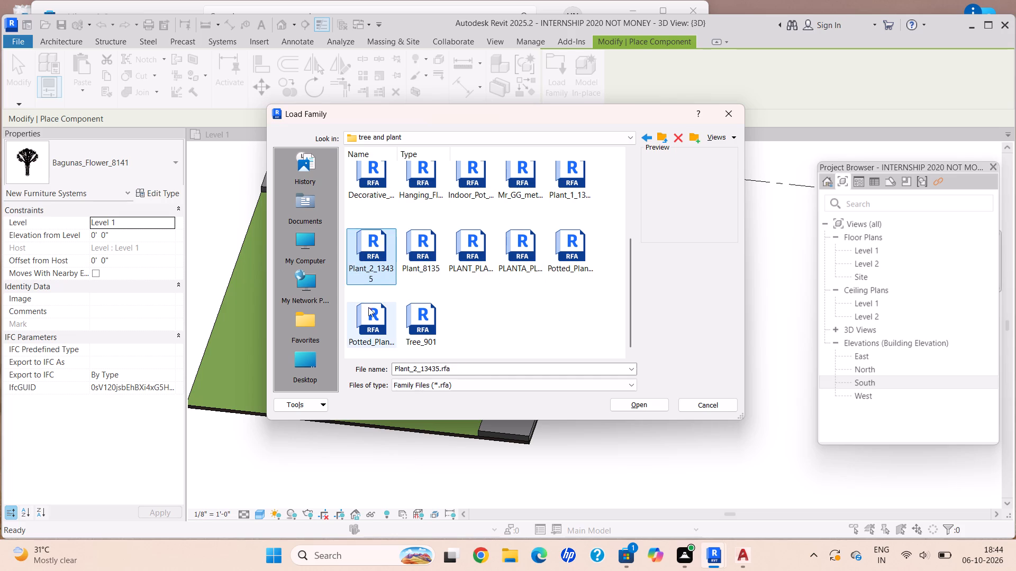
pyautogui.click(365, 308)
pyautogui.click(423, 317)
pyautogui.scroll(4, 533, 203)
pyautogui.click(524, 189)
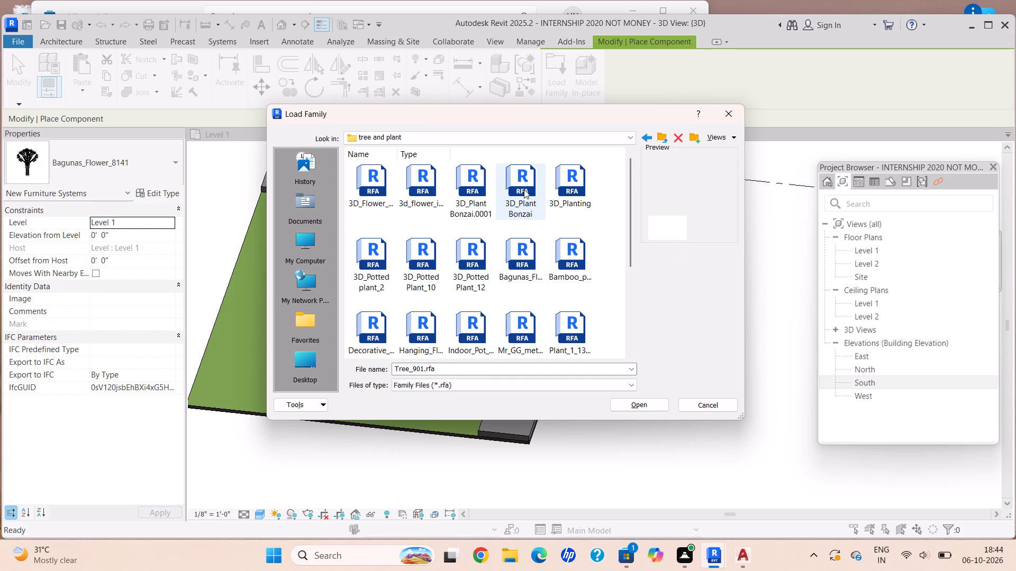
pyautogui.scroll(1, 524, 189)
pyautogui.scroll(-1, 524, 189)
pyautogui.scroll(1, 524, 189)
pyautogui.scroll(-1, 525, 190)
pyautogui.scroll(3, 526, 190)
pyautogui.click(528, 188)
pyautogui.click(567, 198)
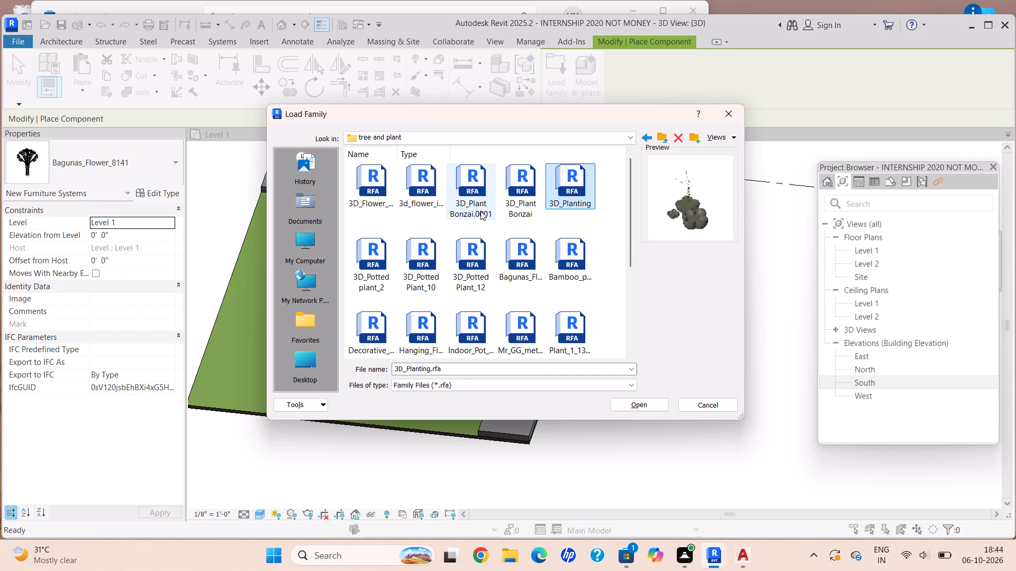
# Load the 3D_Plant Bonzai.0001 family into the project.
pyautogui.click(477, 207)
pyautogui.click(642, 403)
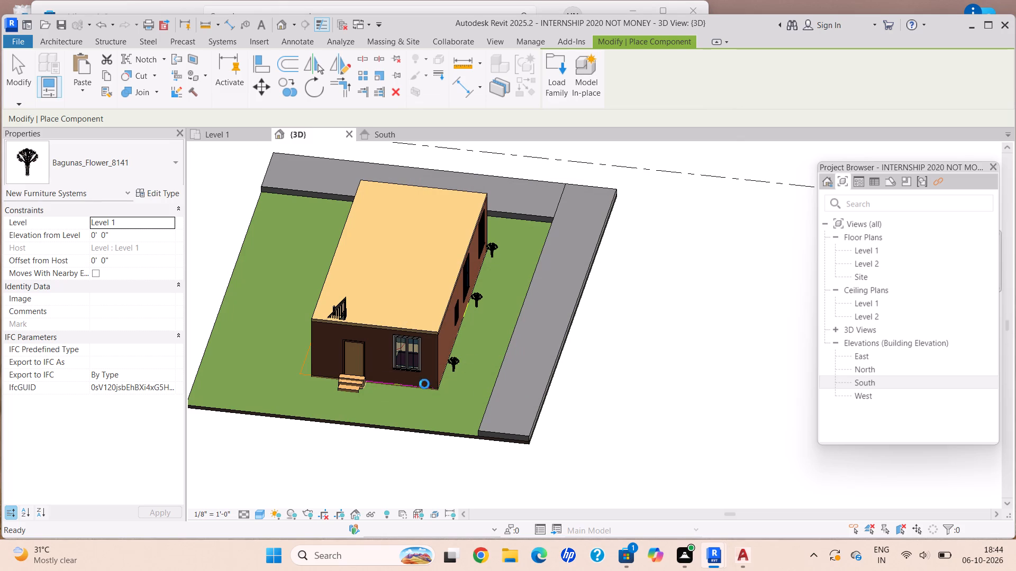
# Place a 3D_Plant Bonzai.0001 plant on Level 1 at the front wall's corner beside the door steps.
pyautogui.scroll(3, 259, 408)
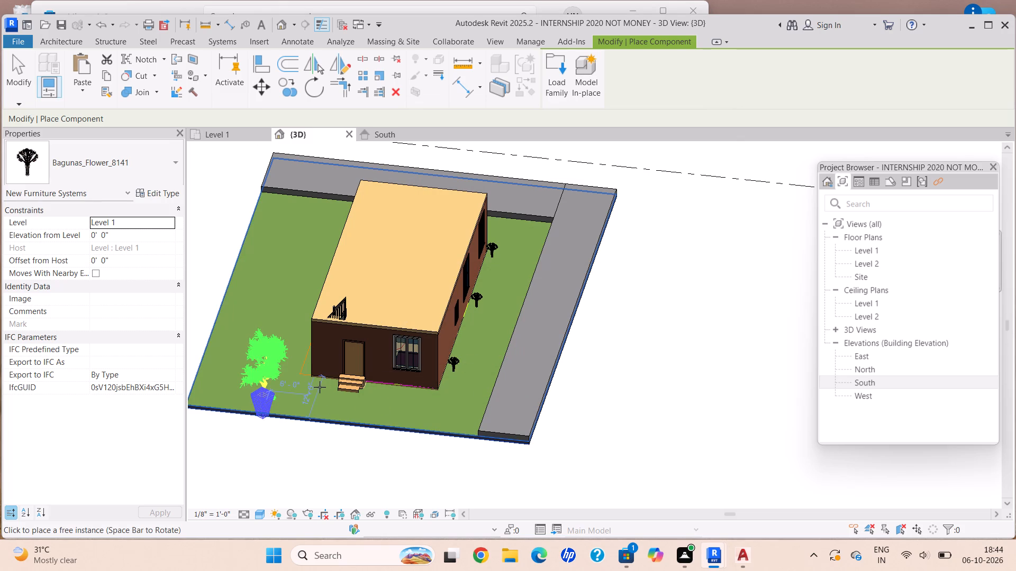
pyautogui.scroll(9, 330, 387)
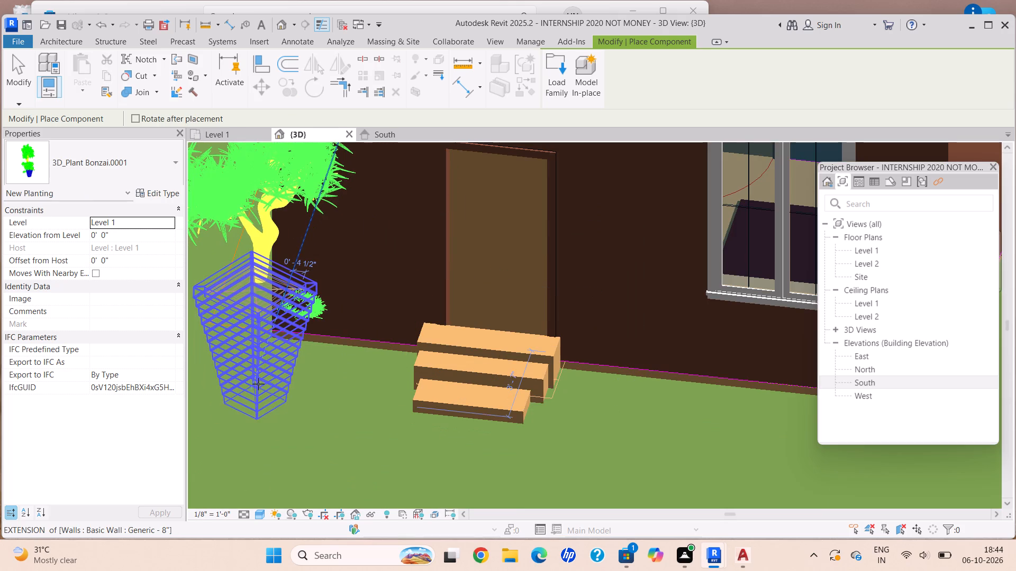
pyautogui.click(253, 375)
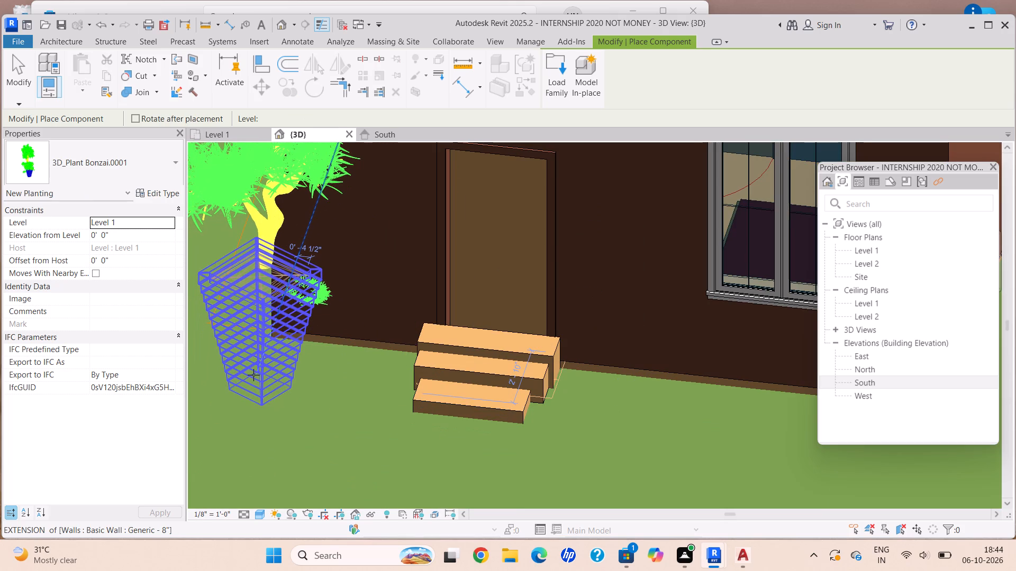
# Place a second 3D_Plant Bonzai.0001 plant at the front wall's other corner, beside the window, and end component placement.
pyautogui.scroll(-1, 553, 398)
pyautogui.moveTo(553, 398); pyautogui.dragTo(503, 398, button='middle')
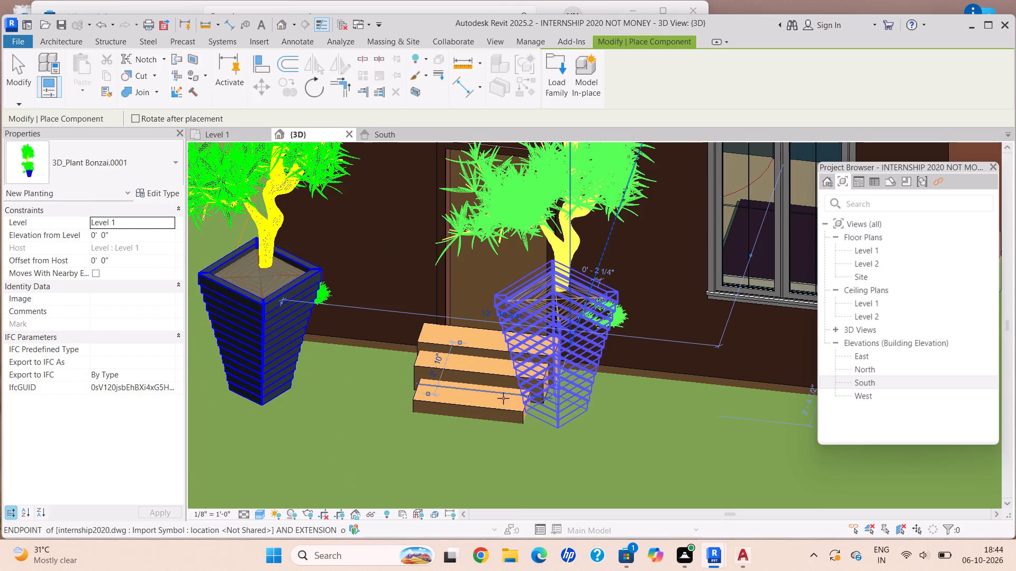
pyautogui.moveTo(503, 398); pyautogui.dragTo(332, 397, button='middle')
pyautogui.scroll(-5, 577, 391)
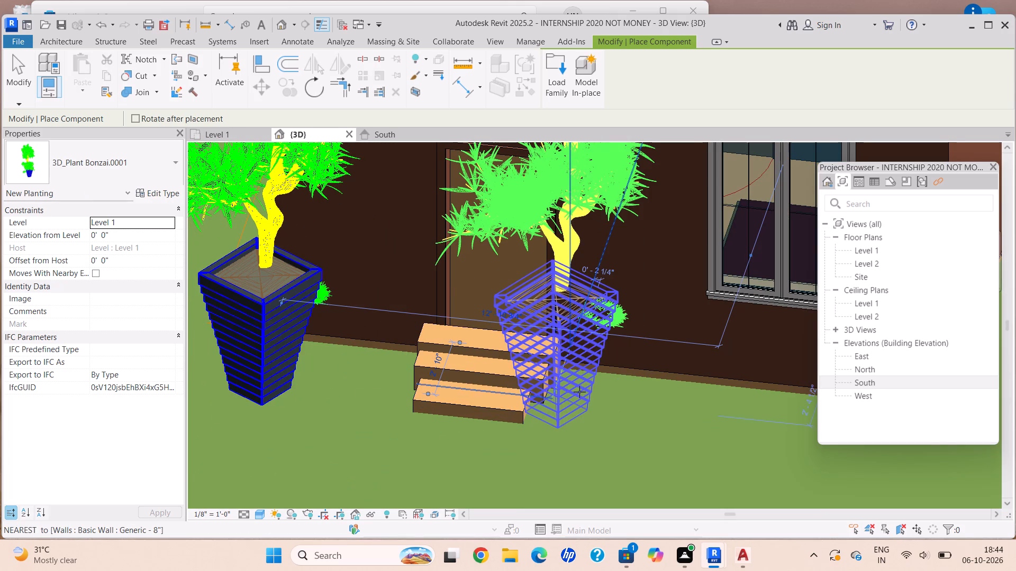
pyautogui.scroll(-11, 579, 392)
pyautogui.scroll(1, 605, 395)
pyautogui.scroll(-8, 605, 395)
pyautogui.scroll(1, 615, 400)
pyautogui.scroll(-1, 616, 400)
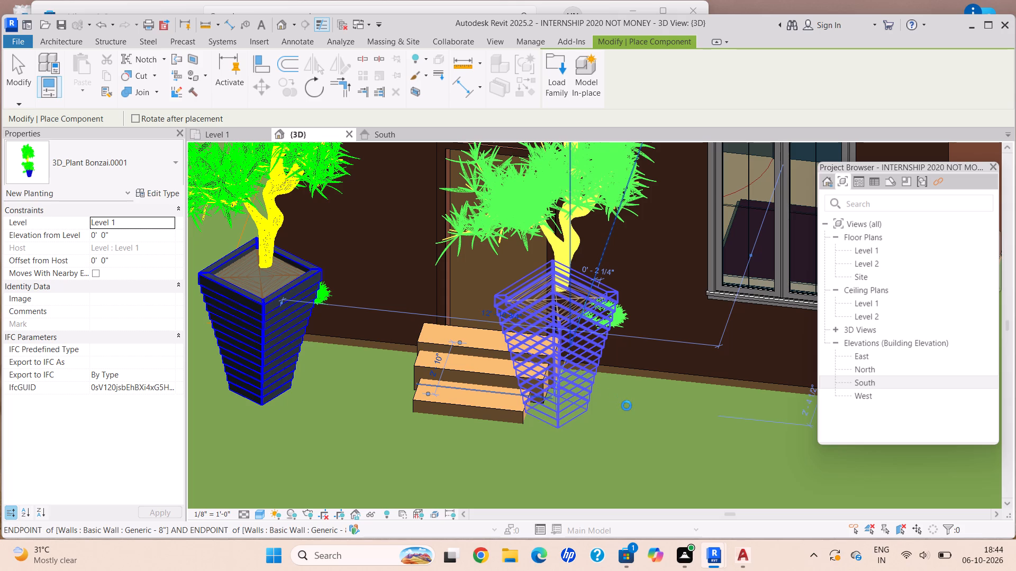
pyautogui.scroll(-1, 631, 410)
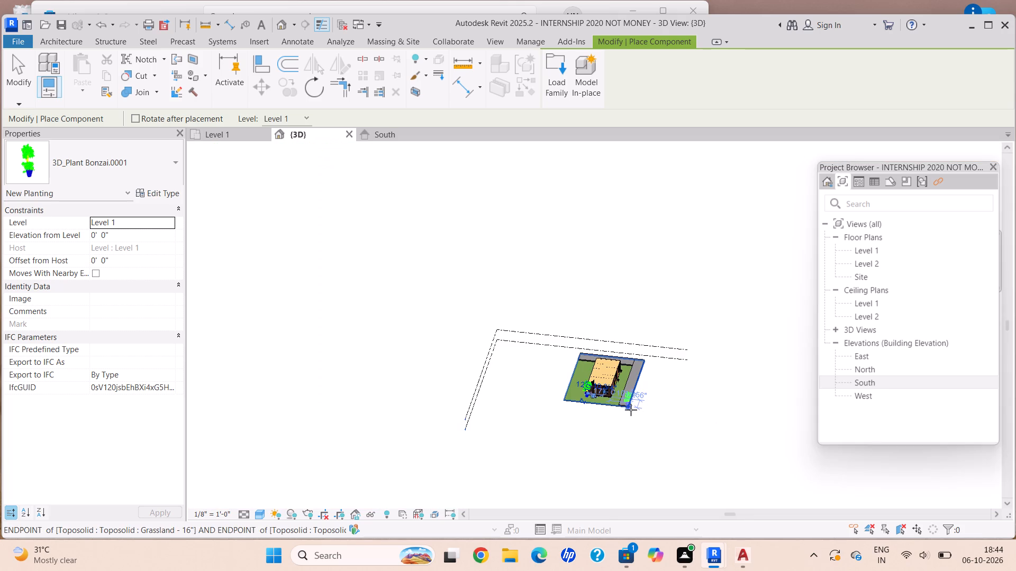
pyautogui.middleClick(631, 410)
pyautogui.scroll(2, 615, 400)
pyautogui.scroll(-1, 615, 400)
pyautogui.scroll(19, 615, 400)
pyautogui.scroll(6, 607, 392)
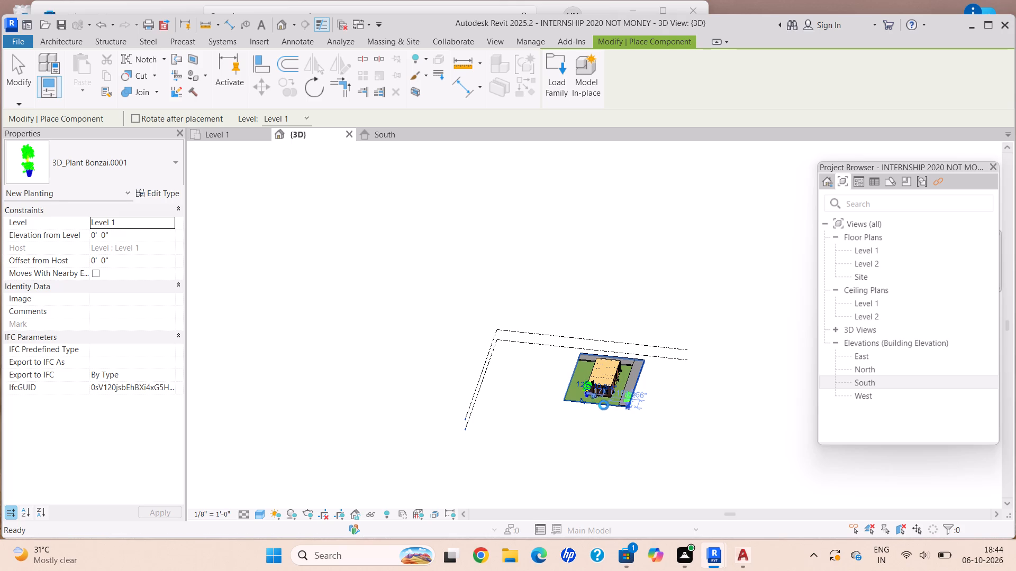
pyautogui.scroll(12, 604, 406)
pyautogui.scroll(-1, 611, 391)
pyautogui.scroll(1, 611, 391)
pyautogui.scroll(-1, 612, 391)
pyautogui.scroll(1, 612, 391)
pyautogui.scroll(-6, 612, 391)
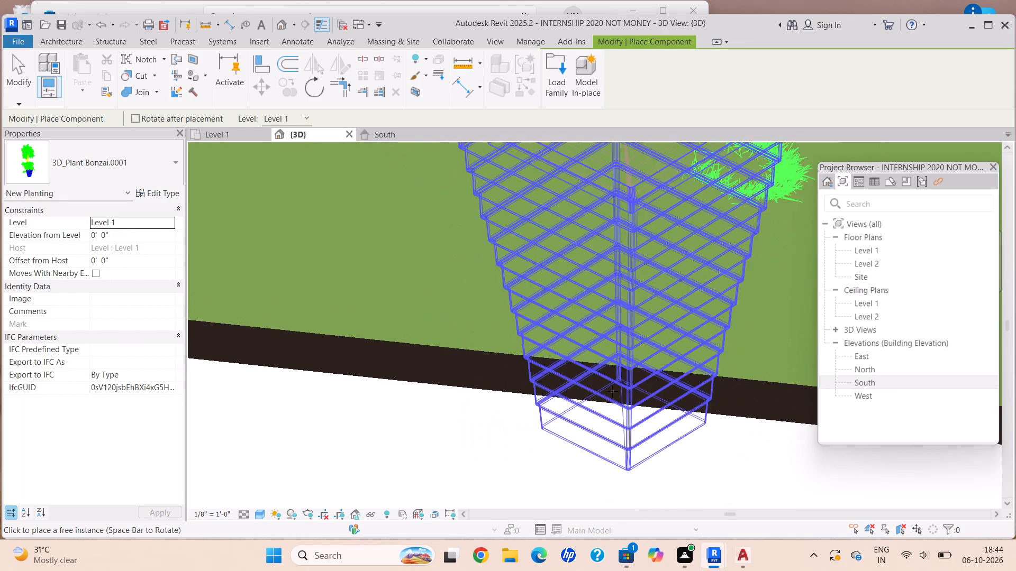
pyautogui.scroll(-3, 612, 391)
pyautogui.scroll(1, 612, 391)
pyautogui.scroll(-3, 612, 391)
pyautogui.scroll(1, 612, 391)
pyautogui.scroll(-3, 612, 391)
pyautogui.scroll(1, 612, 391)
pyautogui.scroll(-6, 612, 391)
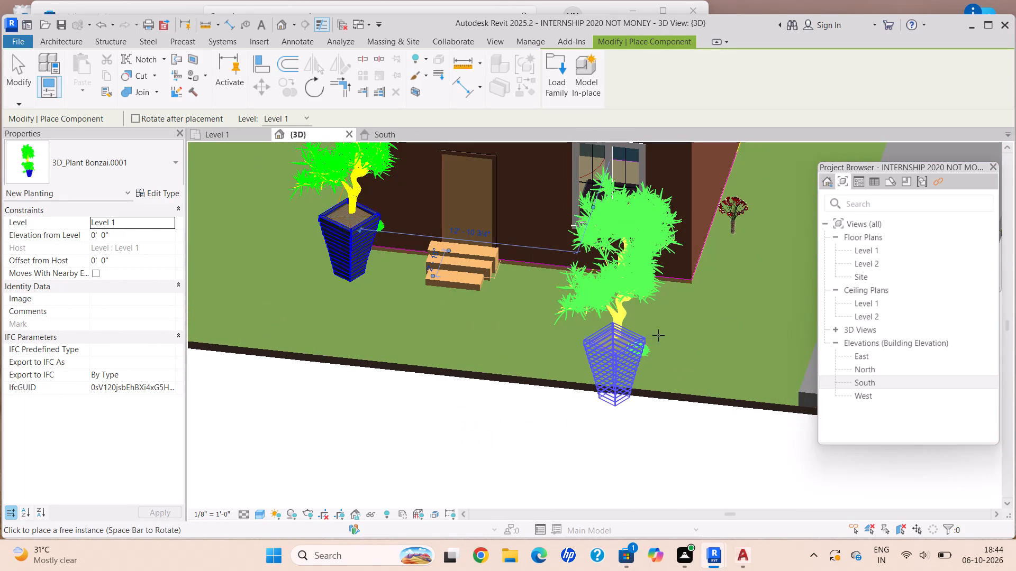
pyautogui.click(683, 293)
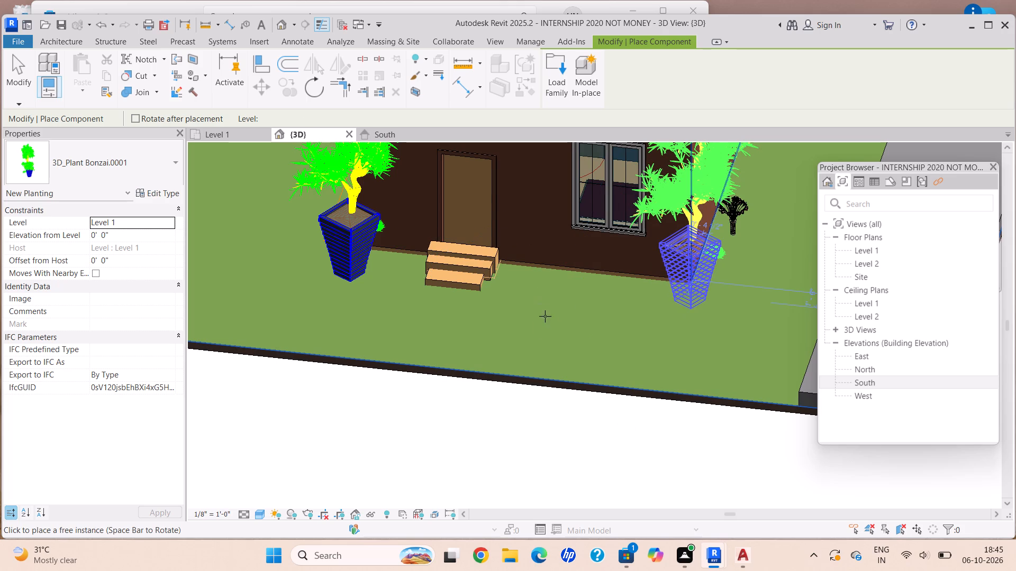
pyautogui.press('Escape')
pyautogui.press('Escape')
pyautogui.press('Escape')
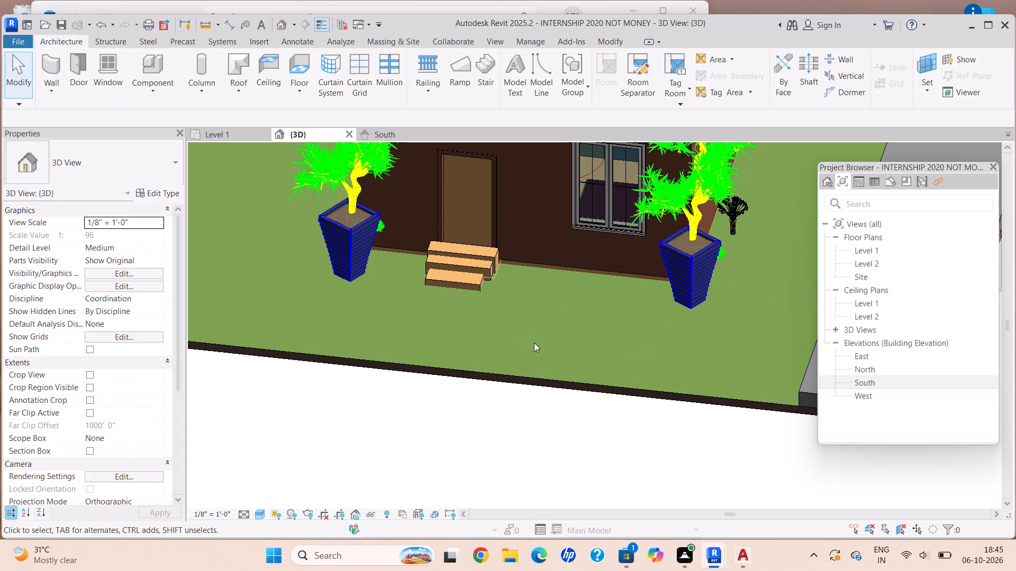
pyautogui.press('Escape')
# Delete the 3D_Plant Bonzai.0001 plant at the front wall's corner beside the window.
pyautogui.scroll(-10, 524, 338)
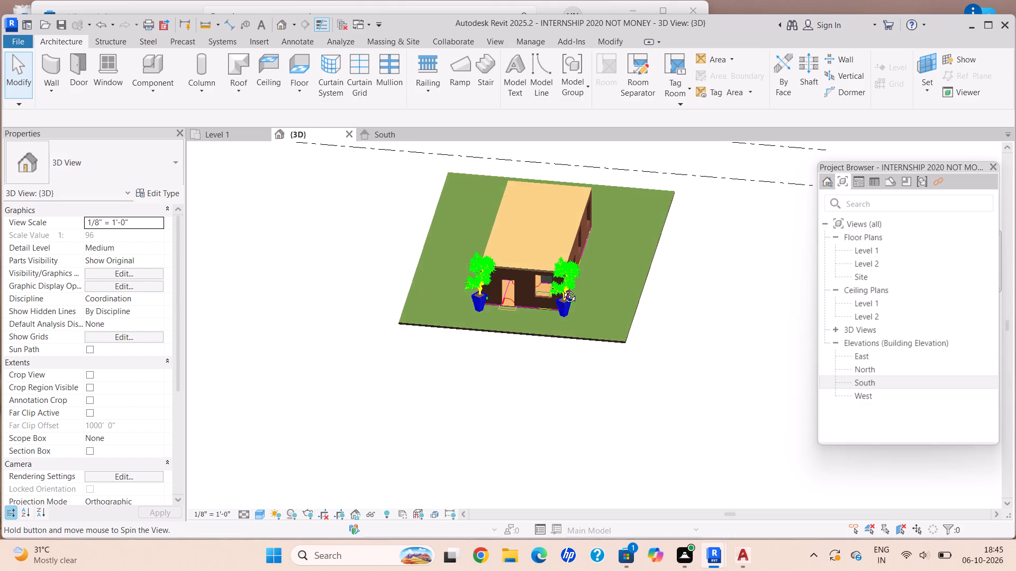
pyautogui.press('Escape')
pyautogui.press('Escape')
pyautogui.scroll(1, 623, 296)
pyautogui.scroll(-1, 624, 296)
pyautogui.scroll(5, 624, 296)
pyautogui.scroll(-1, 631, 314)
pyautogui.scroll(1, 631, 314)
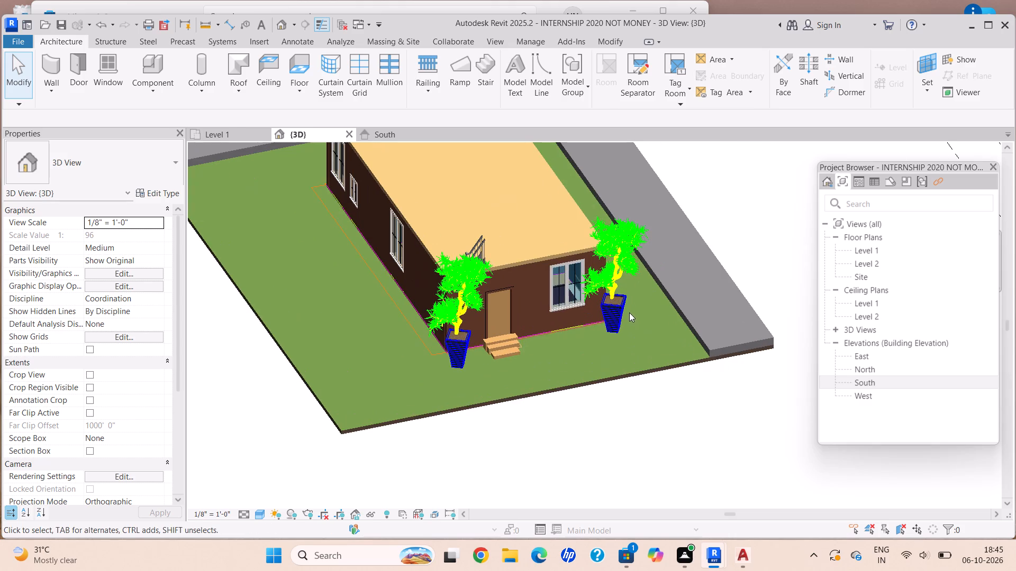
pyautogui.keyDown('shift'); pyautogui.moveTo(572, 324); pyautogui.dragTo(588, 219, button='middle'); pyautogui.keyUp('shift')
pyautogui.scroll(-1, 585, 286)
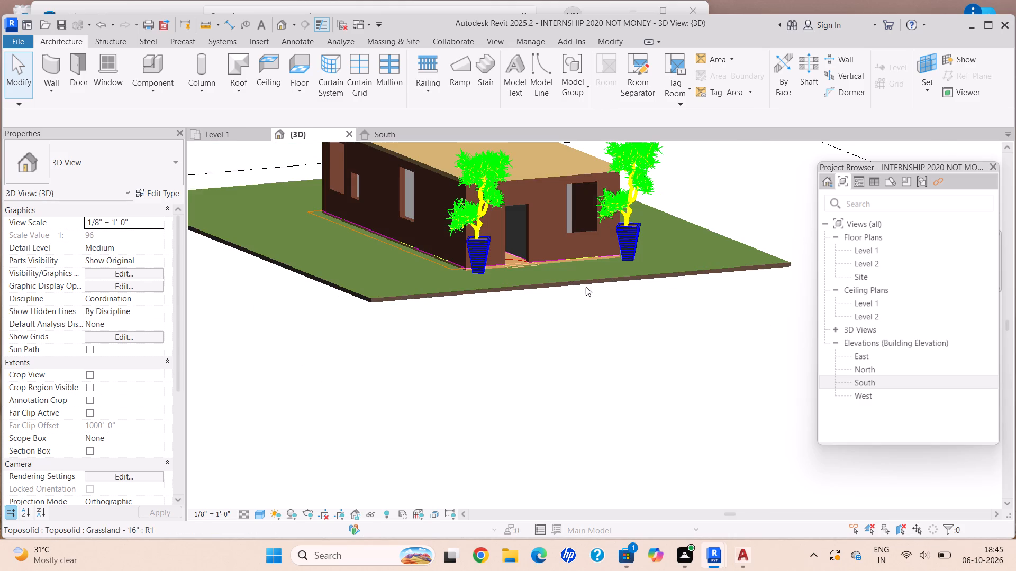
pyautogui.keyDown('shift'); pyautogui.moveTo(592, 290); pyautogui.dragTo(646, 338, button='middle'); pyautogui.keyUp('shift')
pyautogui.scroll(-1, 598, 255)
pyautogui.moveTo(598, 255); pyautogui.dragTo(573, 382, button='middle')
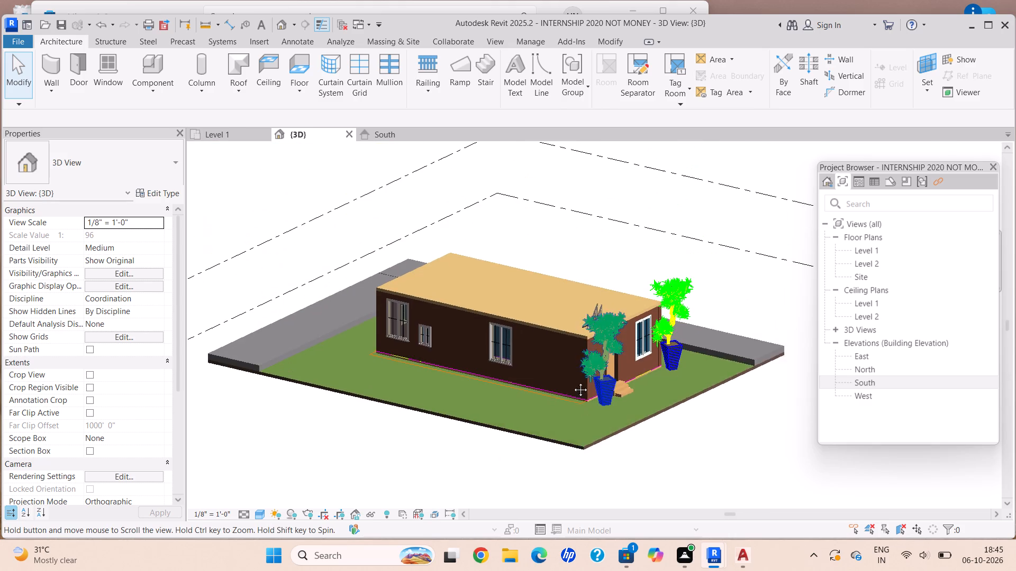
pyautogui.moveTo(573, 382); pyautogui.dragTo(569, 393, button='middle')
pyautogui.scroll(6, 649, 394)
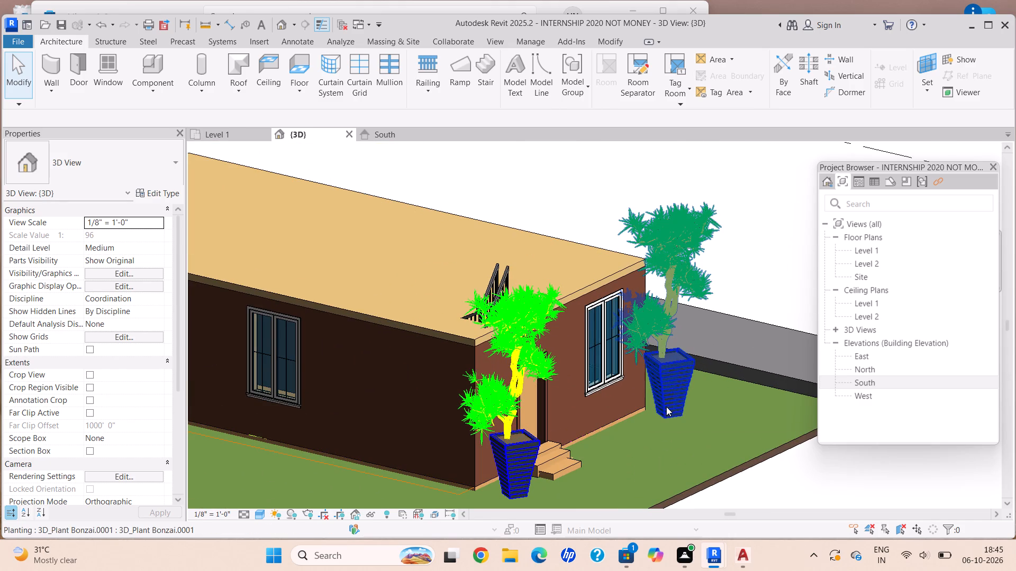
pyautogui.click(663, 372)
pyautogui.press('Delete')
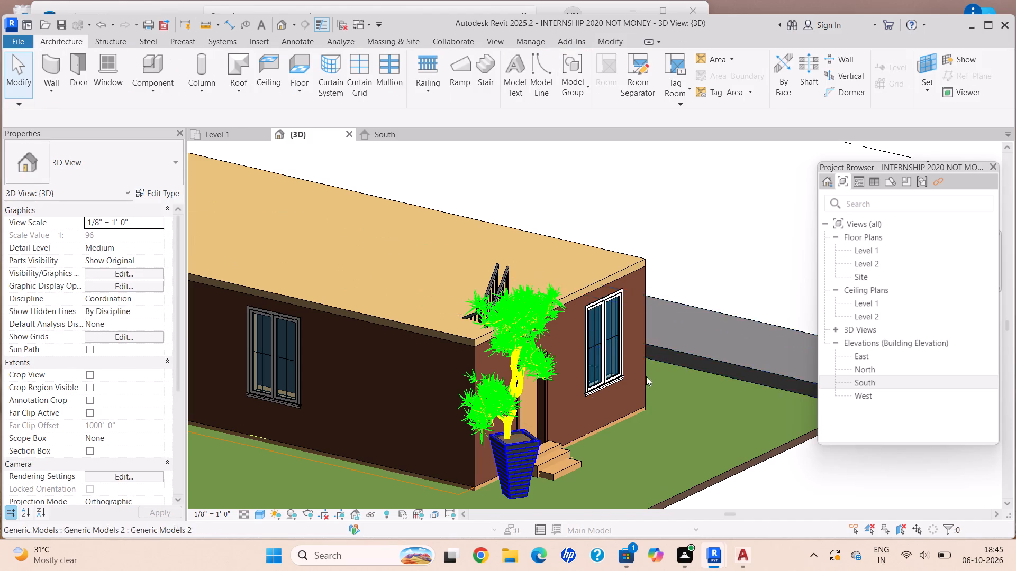
# Examine the house's front and side with the bonsai by the door and the flowers along the side wall.
pyautogui.scroll(-9, 646, 379)
pyautogui.keyDown('shift'); pyautogui.moveTo(621, 394); pyautogui.dragTo(487, 362, button='middle'); pyautogui.keyUp('shift')
pyautogui.keyDown('shift'); pyautogui.scroll(1, 620, 394); pyautogui.keyUp('shift')
pyautogui.scroll(-3, 602, 414)
pyautogui.scroll(1, 604, 420)
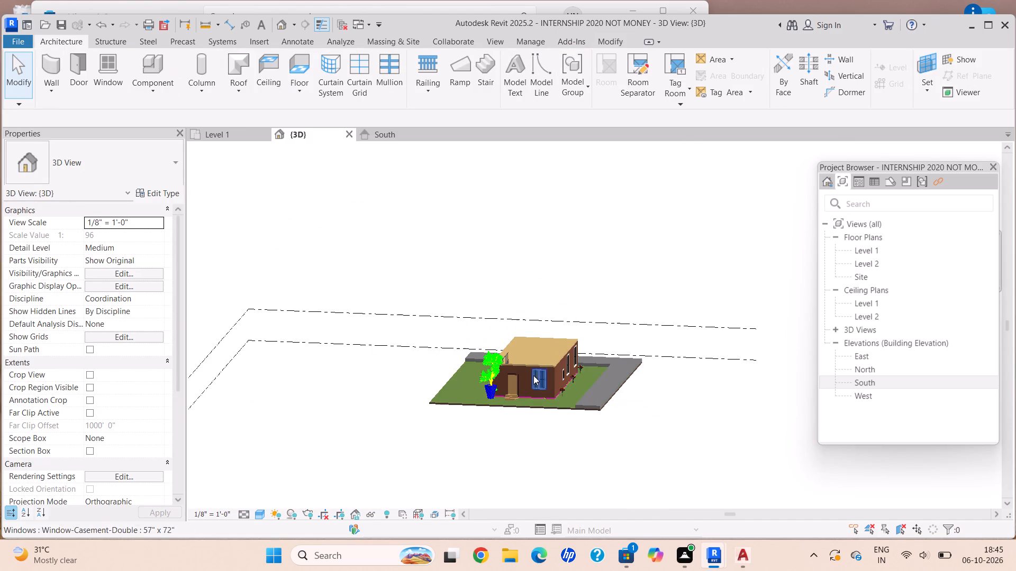
pyautogui.keyDown('shift'); pyautogui.middleClick(527, 373); pyautogui.keyUp('shift')
pyautogui.scroll(-1, 470, 385)
pyautogui.scroll(2, 470, 385)
pyautogui.scroll(-1, 471, 385)
pyautogui.scroll(7, 474, 386)
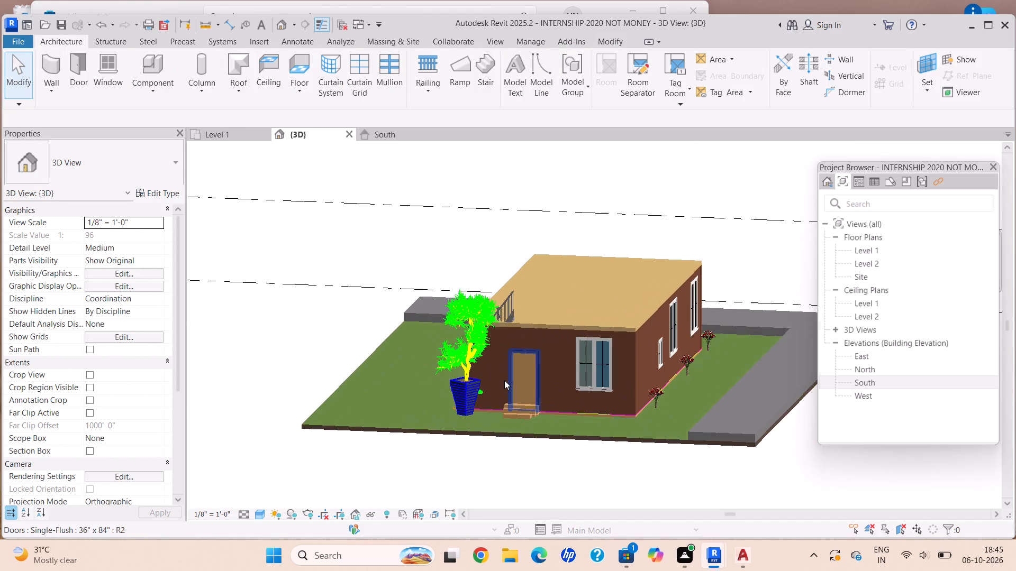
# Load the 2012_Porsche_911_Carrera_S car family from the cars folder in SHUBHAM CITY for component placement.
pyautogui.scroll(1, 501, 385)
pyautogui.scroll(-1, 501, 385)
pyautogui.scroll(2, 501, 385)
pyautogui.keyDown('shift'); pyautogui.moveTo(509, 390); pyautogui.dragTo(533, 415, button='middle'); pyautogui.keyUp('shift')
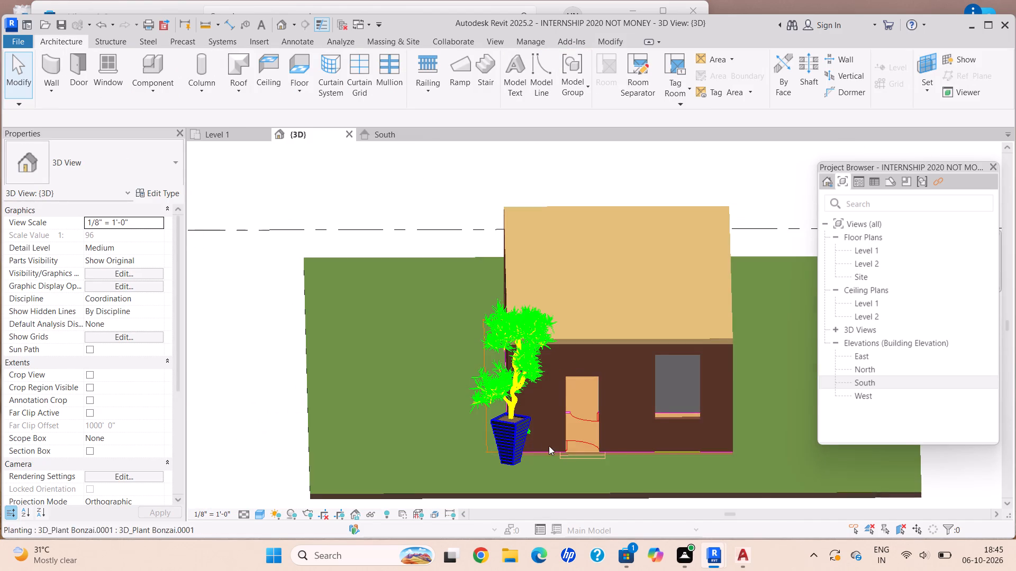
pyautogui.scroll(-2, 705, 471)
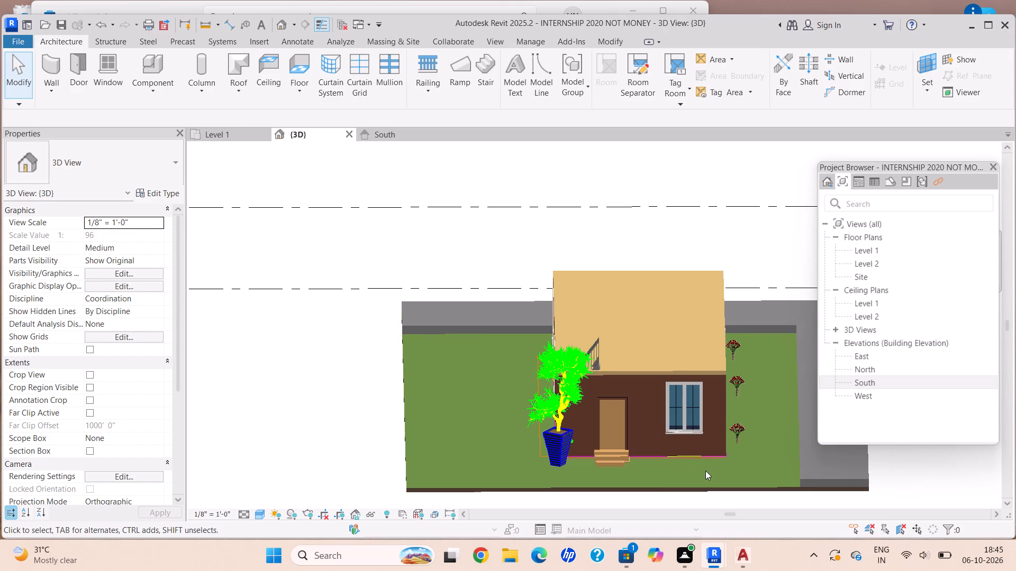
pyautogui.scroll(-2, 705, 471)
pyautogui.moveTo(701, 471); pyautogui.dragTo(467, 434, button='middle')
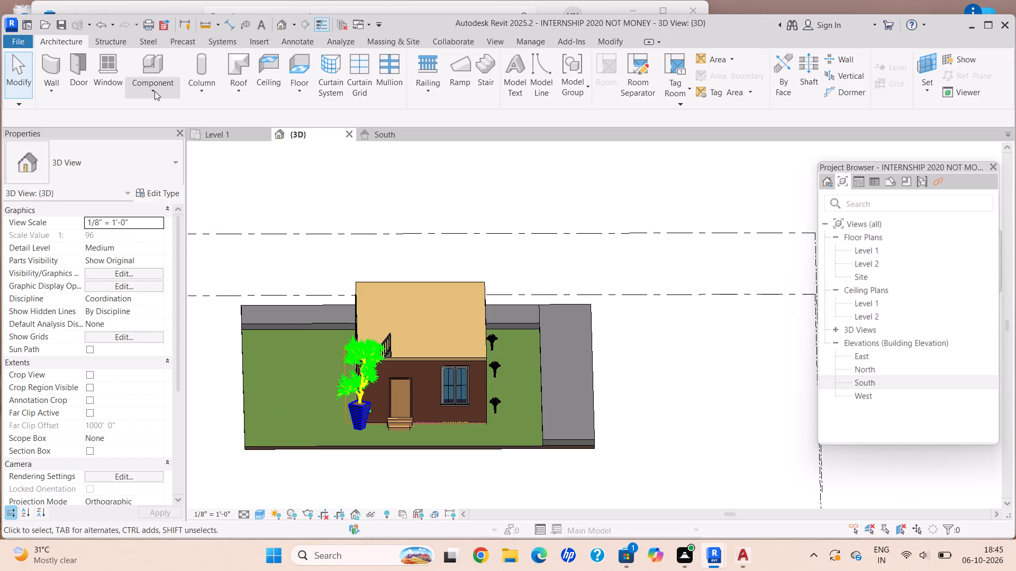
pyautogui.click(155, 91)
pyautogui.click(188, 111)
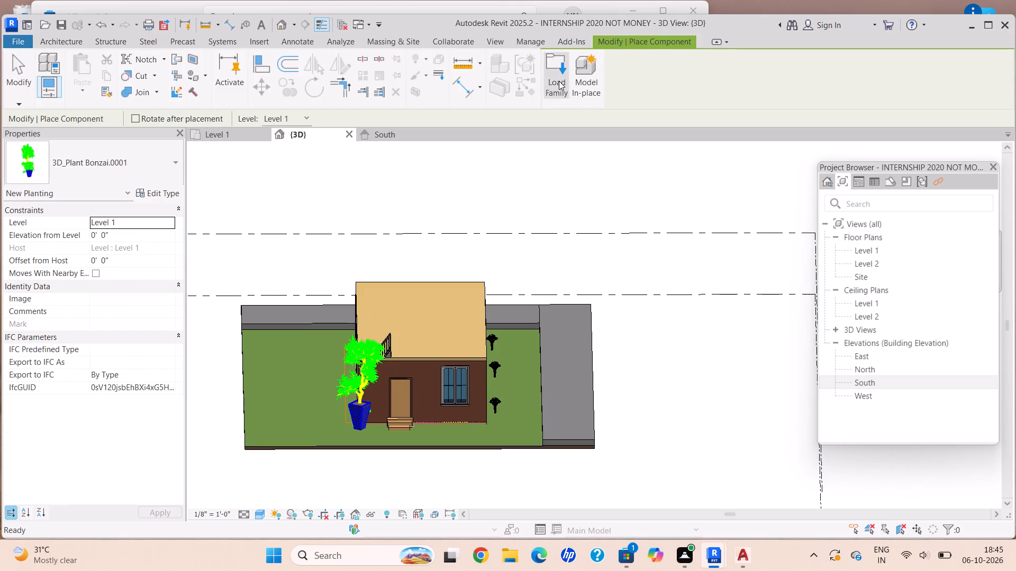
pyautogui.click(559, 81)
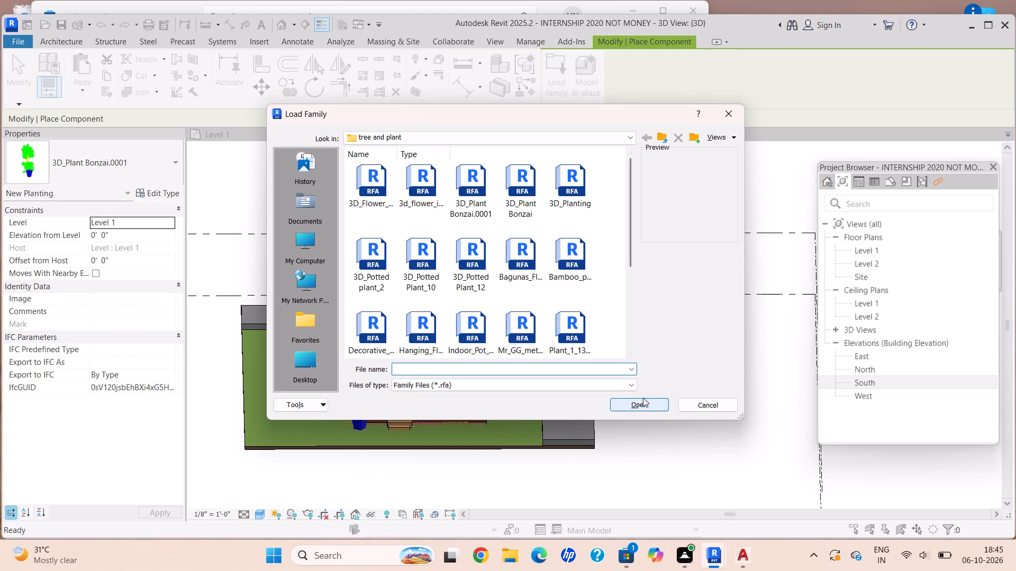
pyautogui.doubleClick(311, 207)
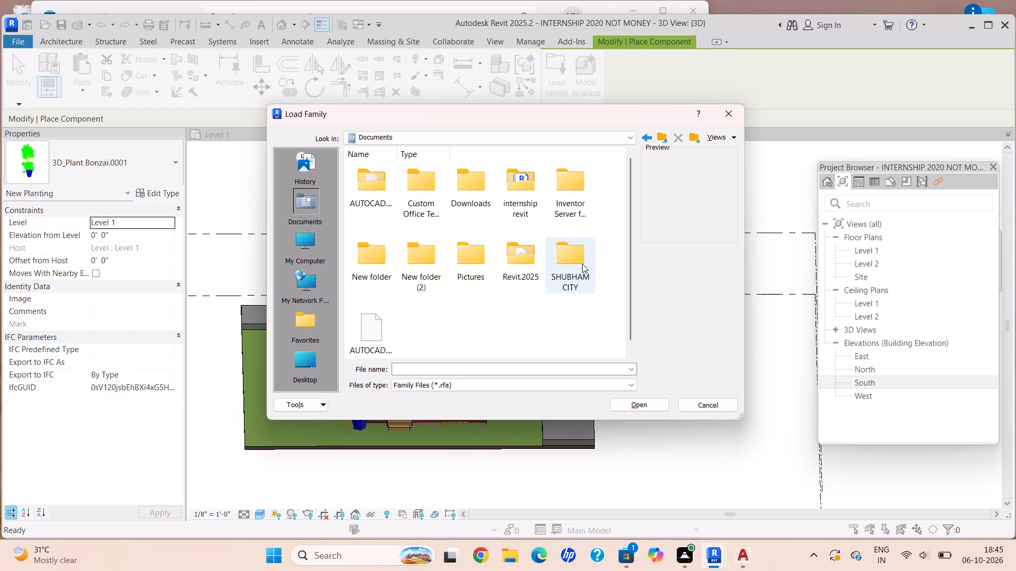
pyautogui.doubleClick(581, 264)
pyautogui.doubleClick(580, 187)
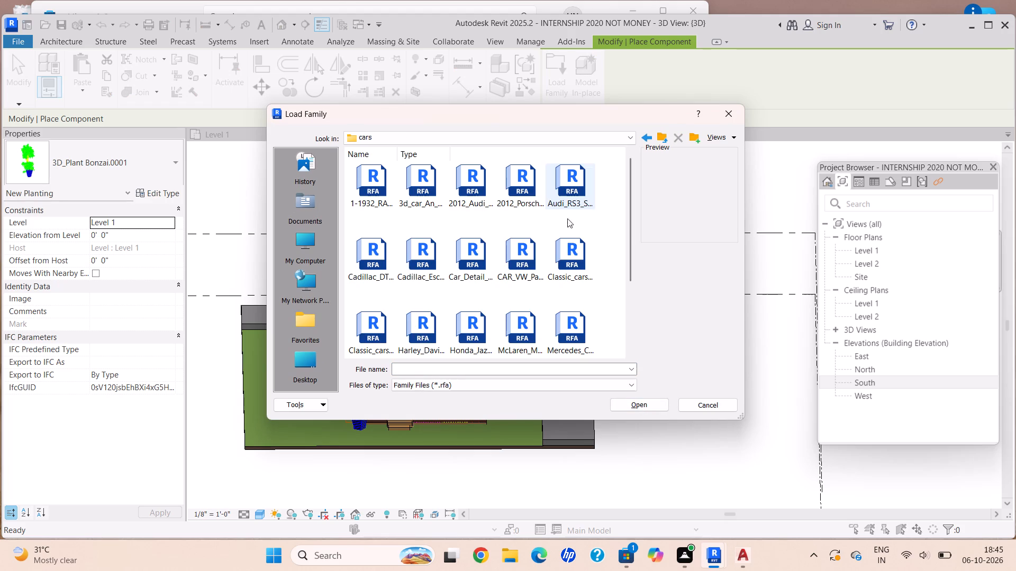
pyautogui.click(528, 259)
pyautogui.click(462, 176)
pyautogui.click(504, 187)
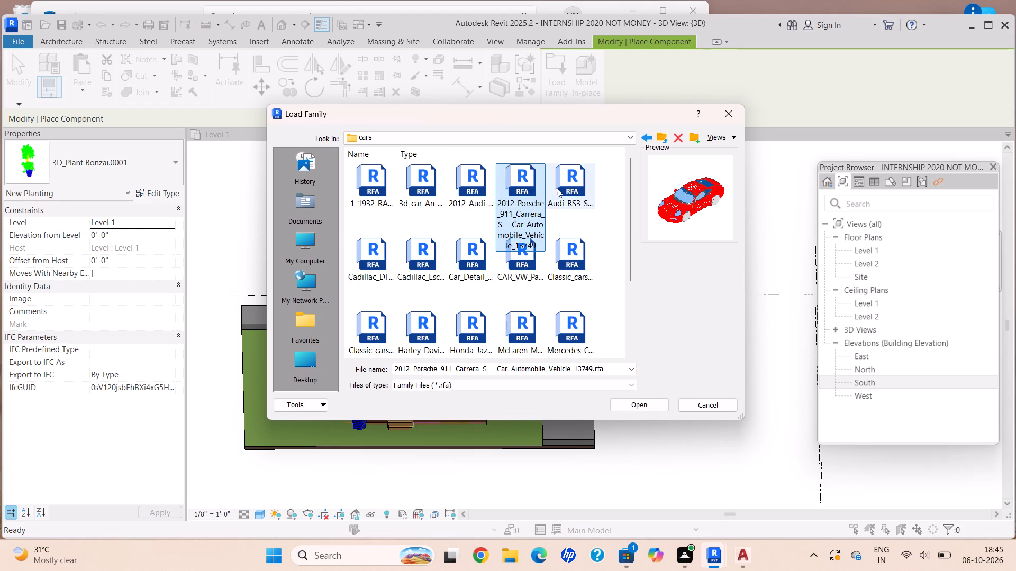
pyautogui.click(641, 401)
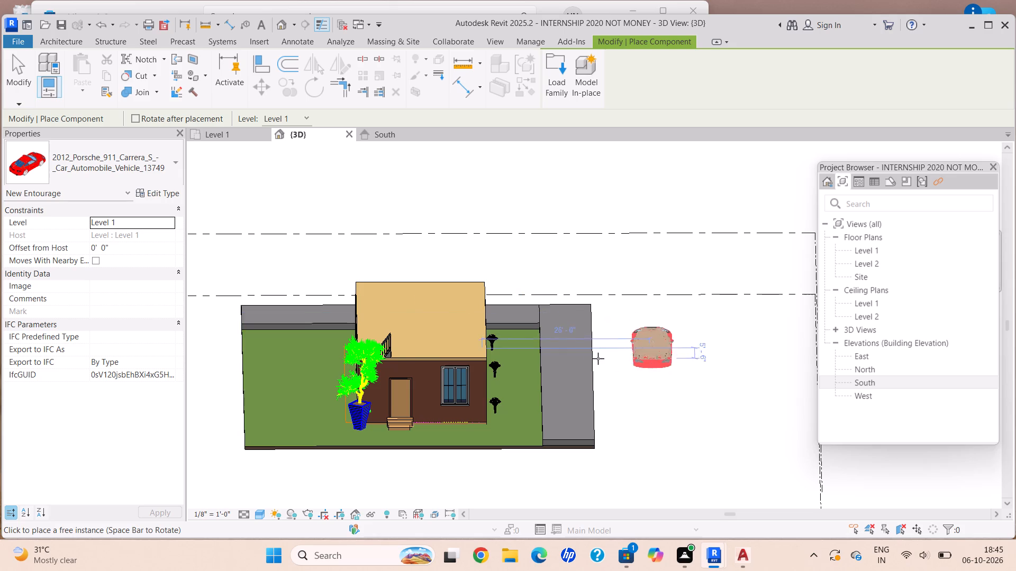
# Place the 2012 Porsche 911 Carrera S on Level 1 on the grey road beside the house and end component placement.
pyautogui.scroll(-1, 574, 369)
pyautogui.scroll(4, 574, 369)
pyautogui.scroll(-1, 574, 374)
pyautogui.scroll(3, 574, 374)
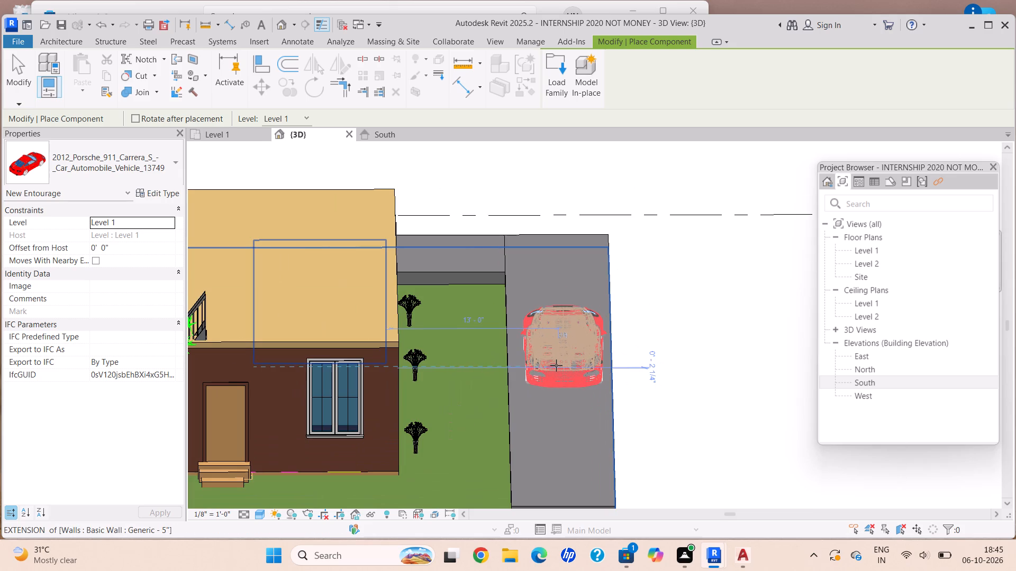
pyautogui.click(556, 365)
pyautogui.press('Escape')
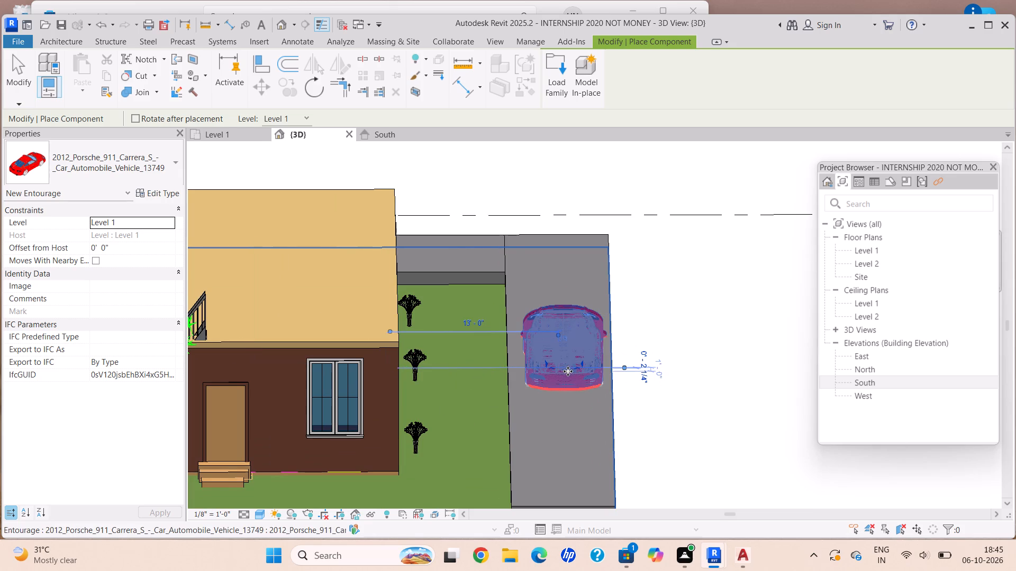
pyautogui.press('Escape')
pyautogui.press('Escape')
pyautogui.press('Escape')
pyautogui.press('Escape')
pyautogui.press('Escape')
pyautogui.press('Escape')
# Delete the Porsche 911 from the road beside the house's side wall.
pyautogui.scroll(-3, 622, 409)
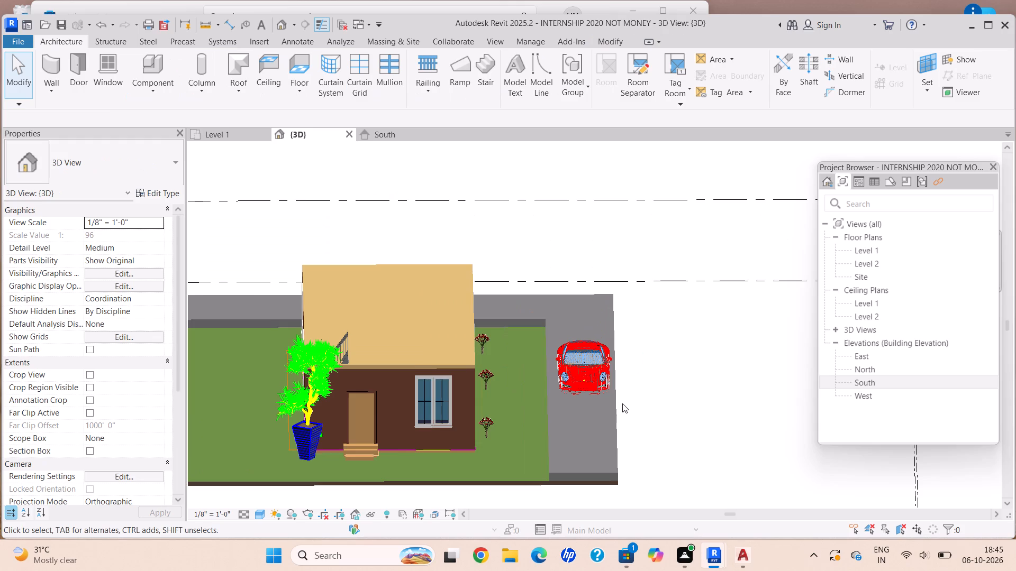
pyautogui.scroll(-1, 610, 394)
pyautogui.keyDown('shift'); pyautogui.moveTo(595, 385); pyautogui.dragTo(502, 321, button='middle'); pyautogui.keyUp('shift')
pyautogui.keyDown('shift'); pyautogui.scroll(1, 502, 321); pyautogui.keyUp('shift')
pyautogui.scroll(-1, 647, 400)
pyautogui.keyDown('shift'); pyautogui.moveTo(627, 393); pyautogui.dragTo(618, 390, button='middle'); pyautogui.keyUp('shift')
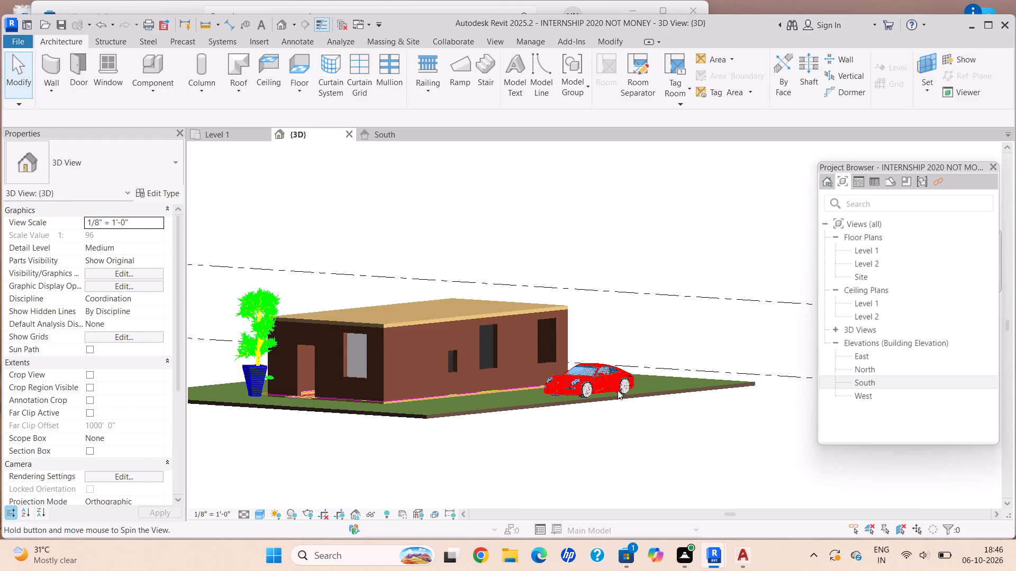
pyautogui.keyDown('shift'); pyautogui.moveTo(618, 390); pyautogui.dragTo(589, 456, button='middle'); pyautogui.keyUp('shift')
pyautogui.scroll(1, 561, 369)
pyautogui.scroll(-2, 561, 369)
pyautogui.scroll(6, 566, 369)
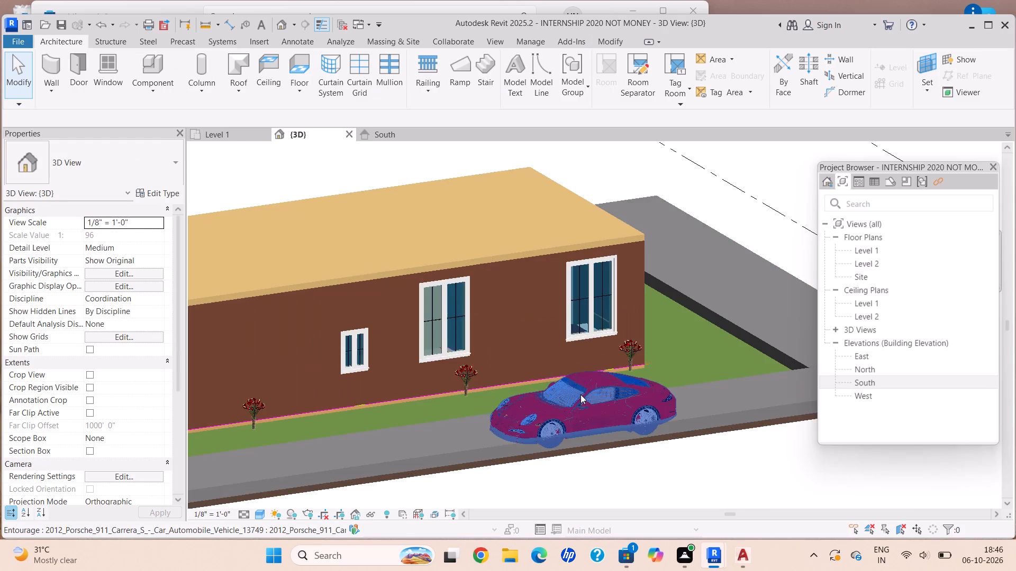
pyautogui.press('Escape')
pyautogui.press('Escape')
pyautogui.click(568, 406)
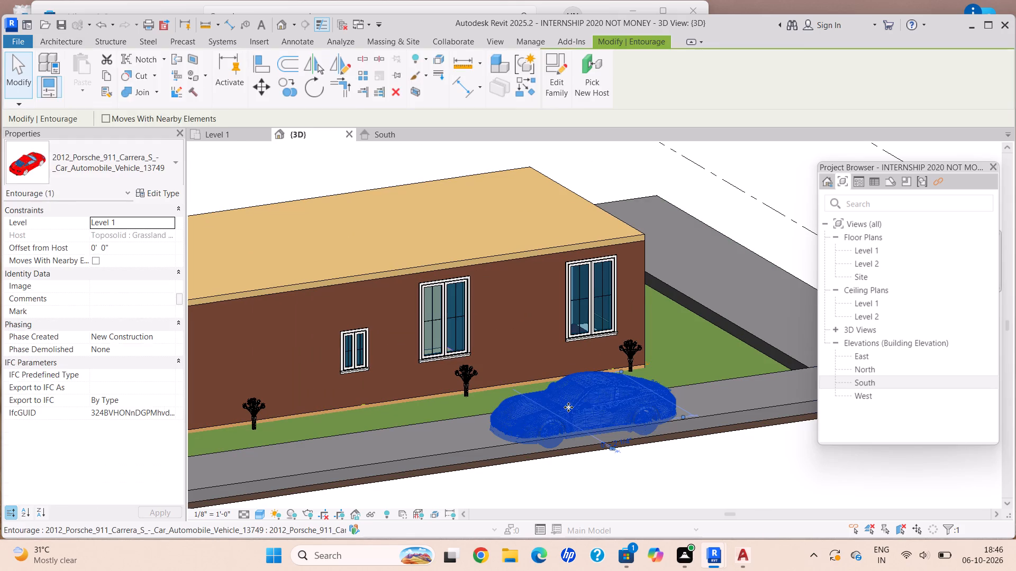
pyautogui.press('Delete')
# Load the Audi_RS3_Sportback car family from the cars folder for component placement.
pyautogui.moveTo(150, 94); pyautogui.dragTo(158, 91)
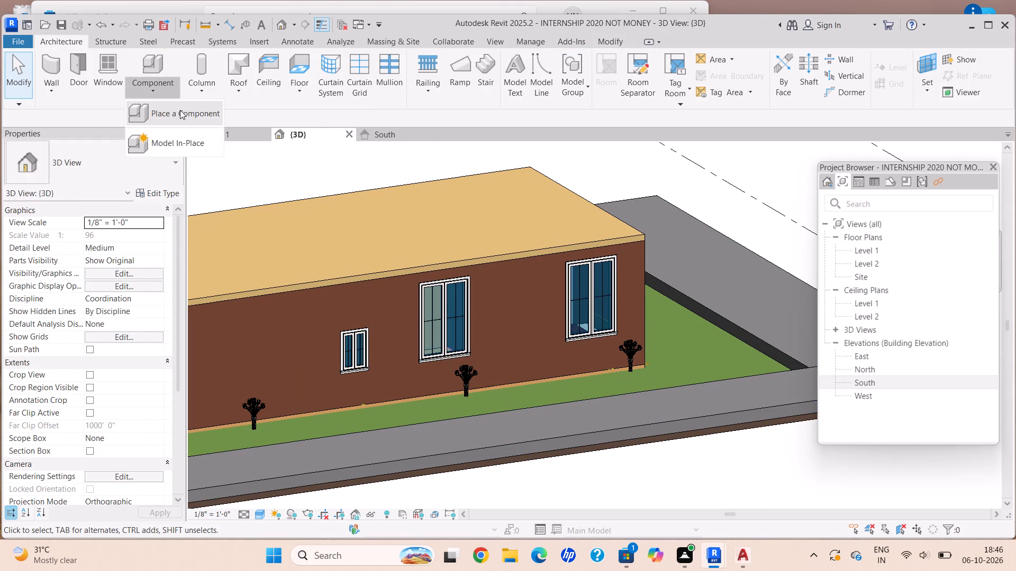
pyautogui.click(180, 110)
pyautogui.click(555, 91)
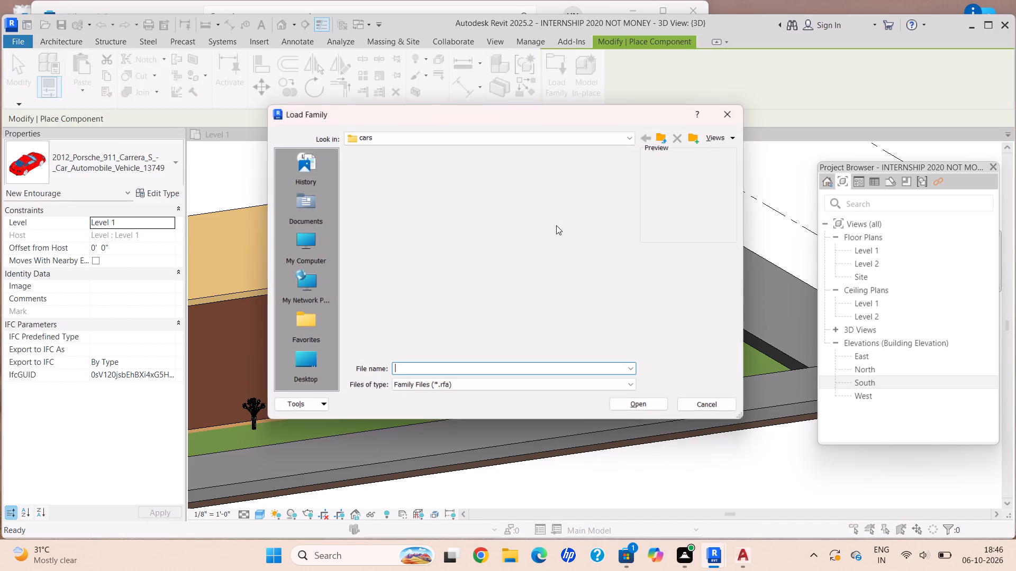
pyautogui.click(563, 188)
pyautogui.click(643, 410)
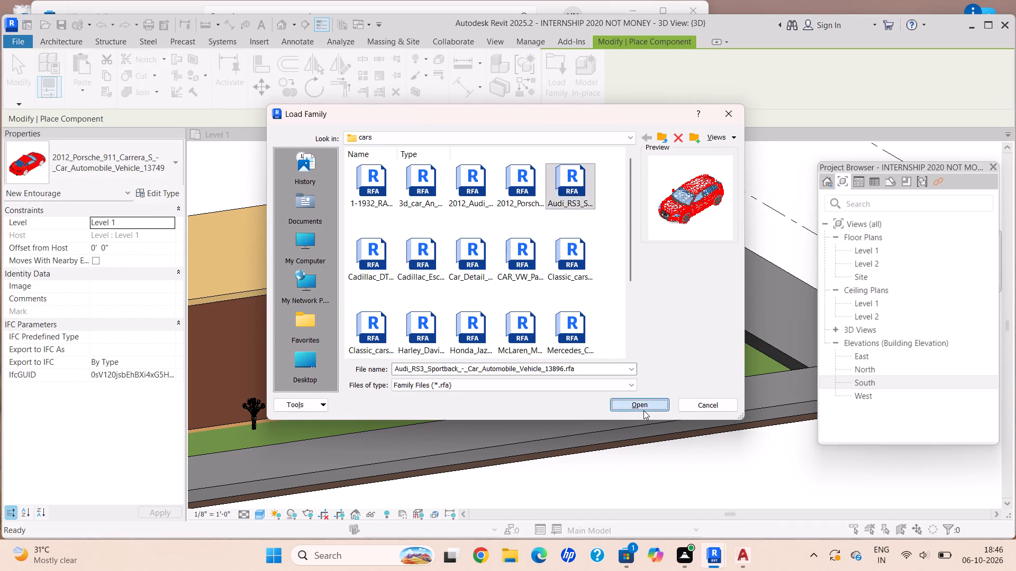
# Place the Audi RS3 Sportback on the grey road along the flowered side wall, rotated with its rear towards the house's front, and end placement.
pyautogui.scroll(-3, 443, 443)
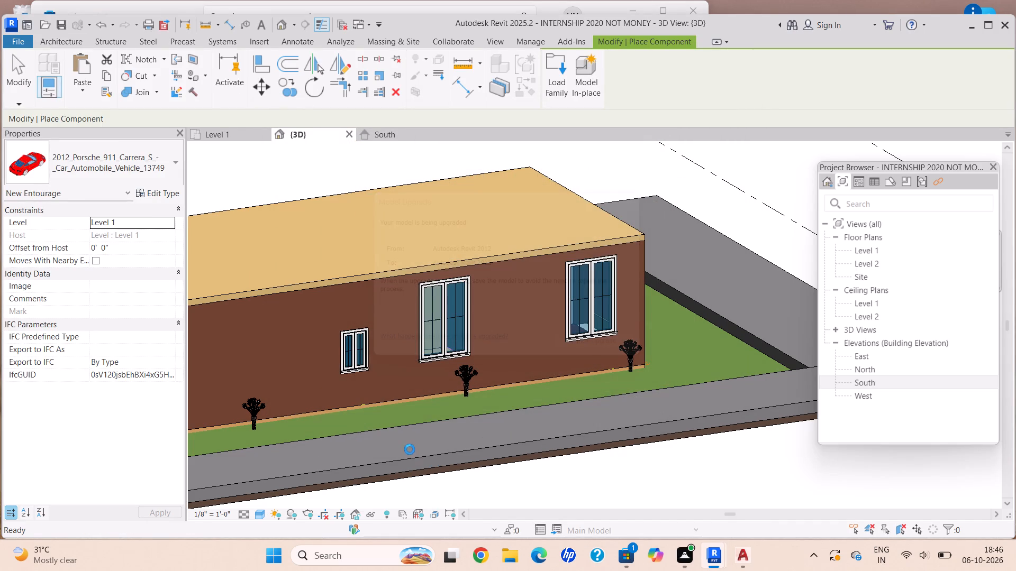
pyautogui.press('space')
pyautogui.press('space')
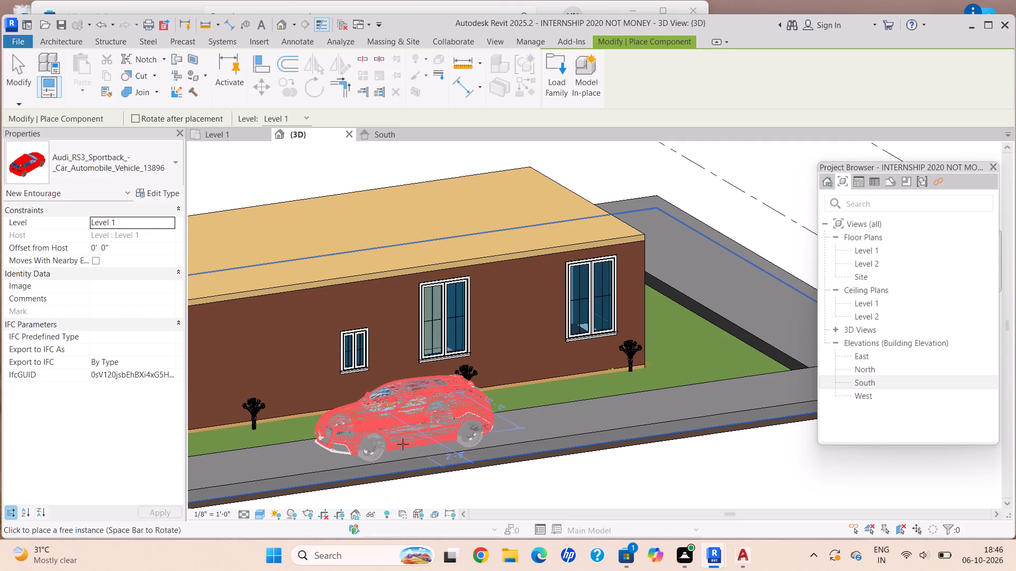
pyautogui.press('space')
pyautogui.press('space')
pyautogui.press('space')
pyautogui.scroll(-1, 444, 446)
pyautogui.scroll(1, 444, 446)
pyautogui.scroll(-1, 444, 446)
pyautogui.moveTo(444, 446); pyautogui.dragTo(466, 458, button='middle')
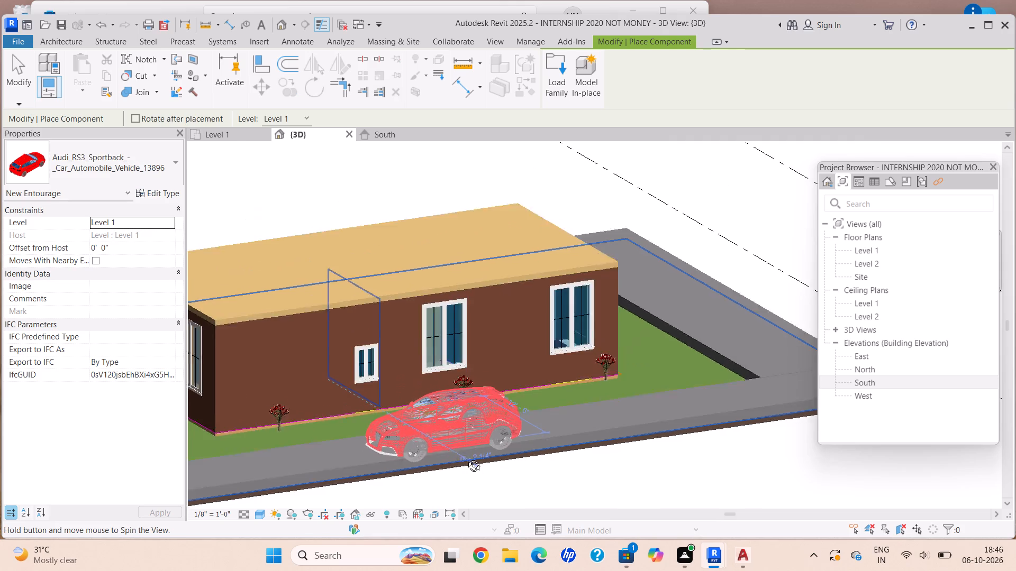
pyautogui.moveTo(466, 458); pyautogui.dragTo(503, 480, button='middle')
pyautogui.scroll(4, 522, 458)
pyautogui.press('space')
pyautogui.press('space')
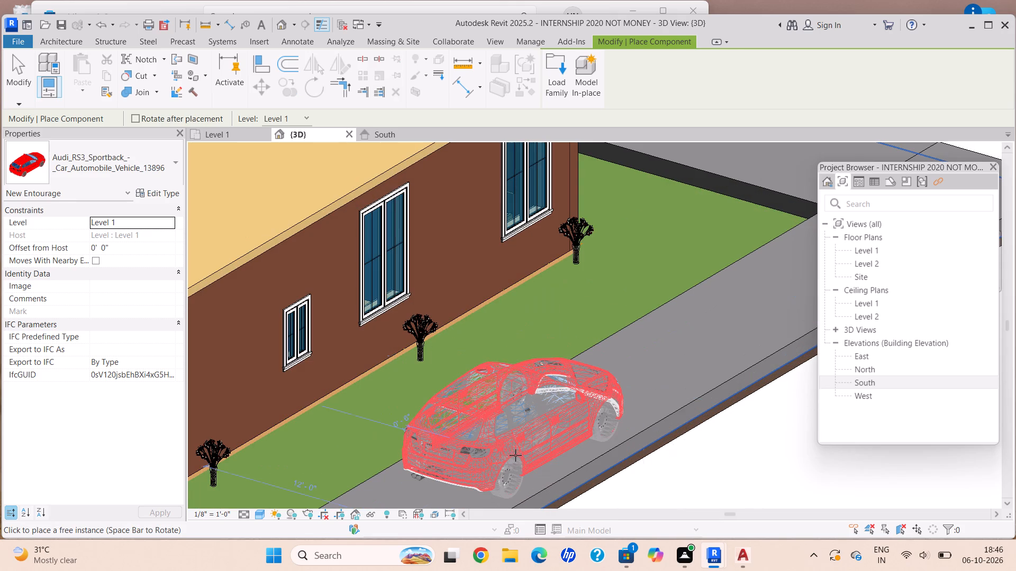
pyautogui.click(517, 454)
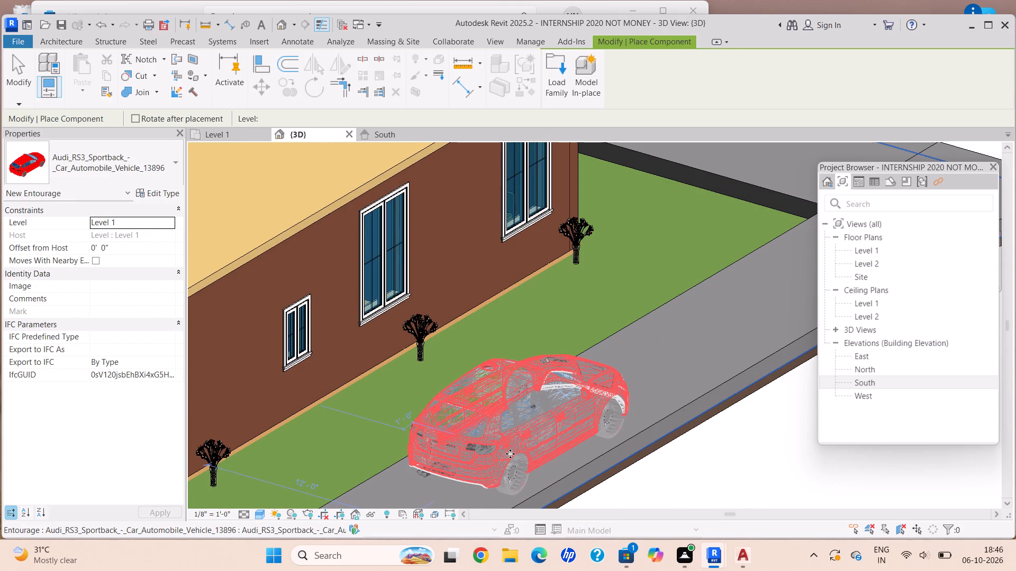
pyautogui.scroll(-6, 464, 401)
pyautogui.press('Escape')
pyautogui.press('Escape')
pyautogui.press('Escape')
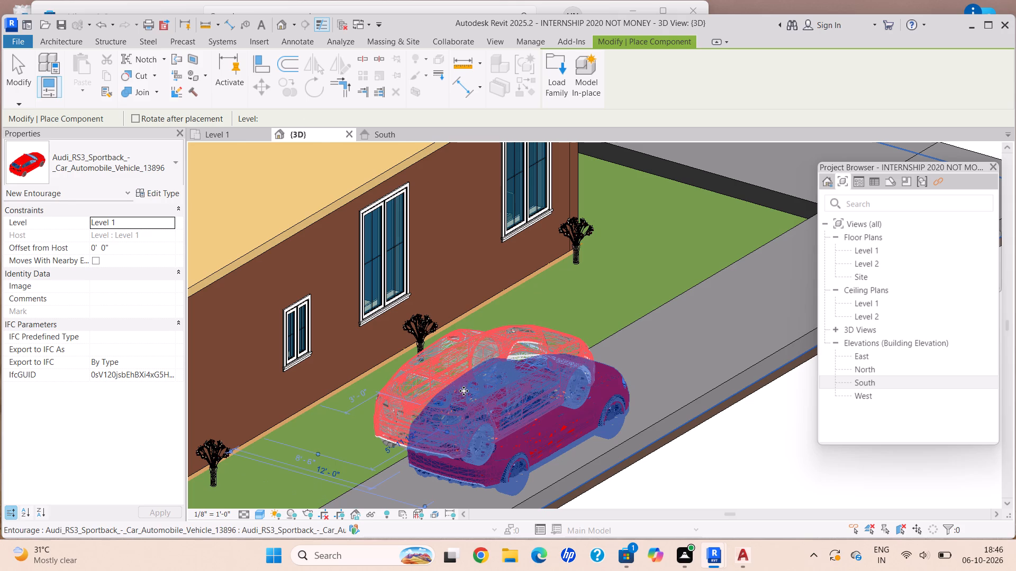
pyautogui.press('Escape')
pyautogui.press('Escape')
pyautogui.press('Escape')
pyautogui.press('Escape')
pyautogui.press('Escape')
pyautogui.press('Escape')
pyautogui.press('Escape')
# Delete the 3D_Plant Bonzai.0001 plant at the front corner beside the door steps.
pyautogui.scroll(-1, 422, 352)
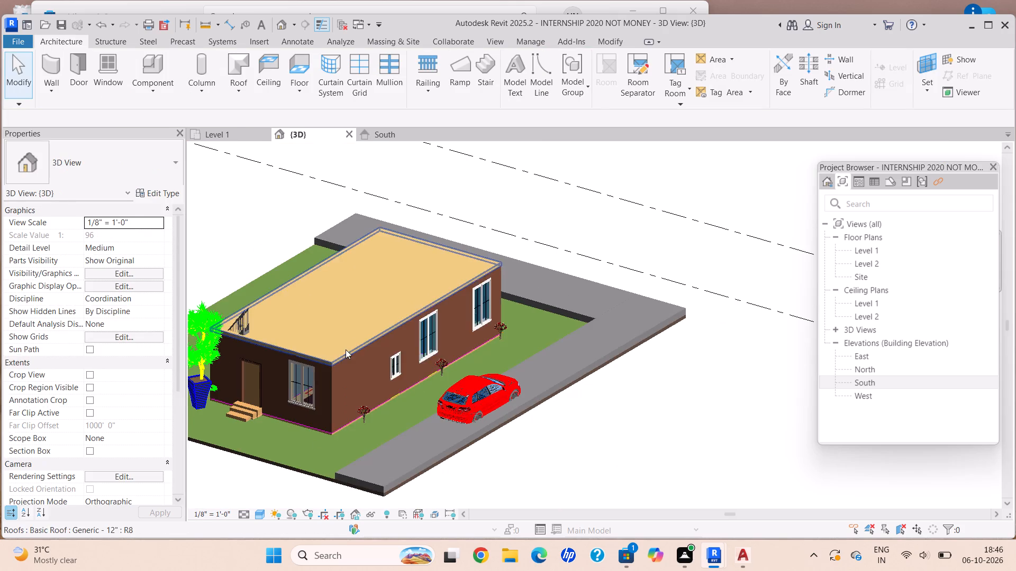
pyautogui.keyDown('shift'); pyautogui.moveTo(367, 353); pyautogui.dragTo(545, 325, button='middle'); pyautogui.keyUp('shift')
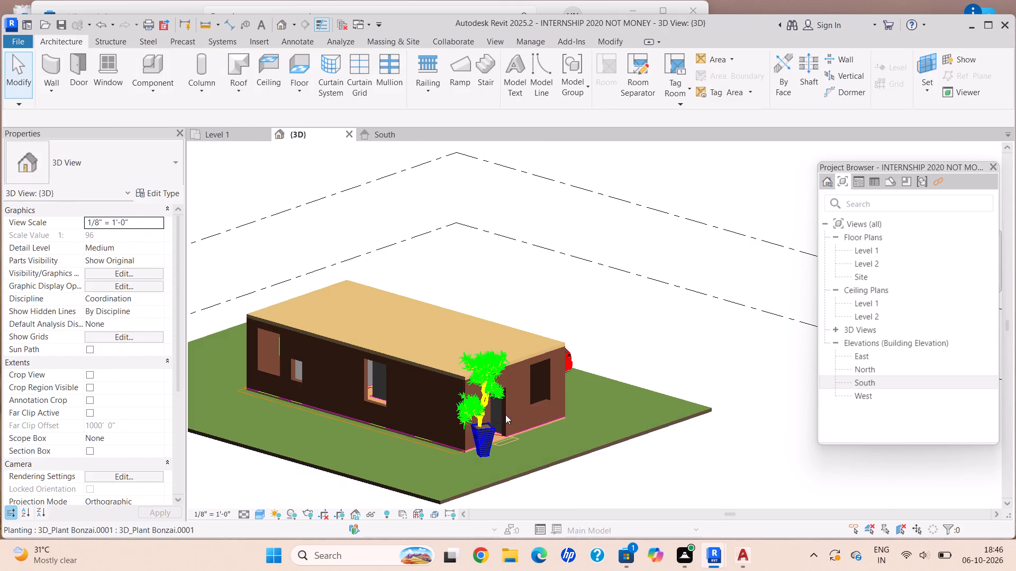
pyautogui.keyDown('shift'); pyautogui.moveTo(498, 412); pyautogui.dragTo(342, 370, button='middle'); pyautogui.keyUp('shift')
pyautogui.scroll(2, 313, 377)
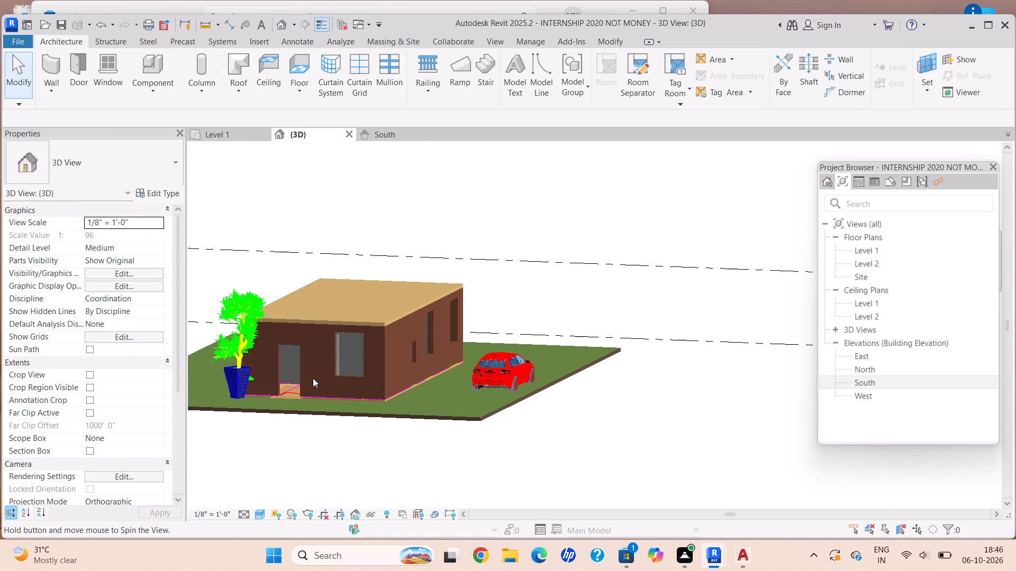
pyautogui.scroll(1, 313, 378)
pyautogui.keyDown('shift'); pyautogui.moveTo(373, 407); pyautogui.dragTo(483, 445, button='middle'); pyautogui.keyUp('shift')
pyautogui.click(434, 406)
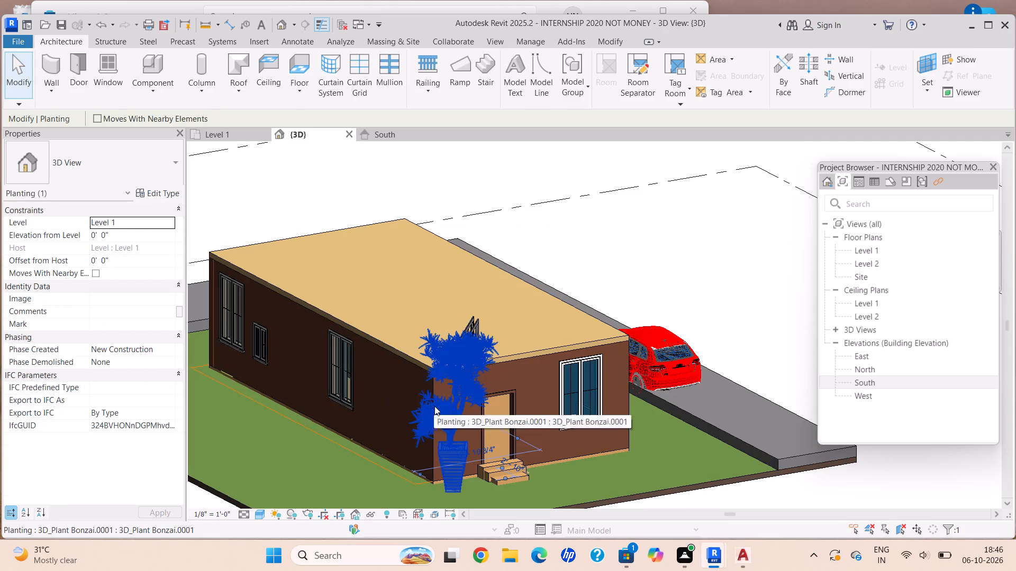
pyautogui.press('Delete')
# Start placing a component and browse to the tree and plant folder for loading a family.
pyautogui.click(157, 94)
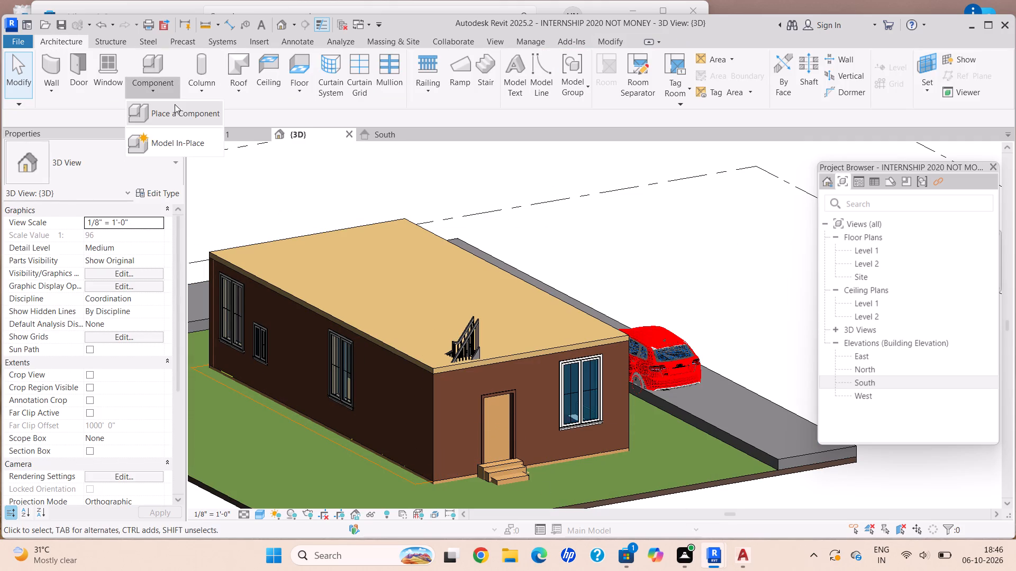
pyautogui.click(188, 117)
pyautogui.click(561, 80)
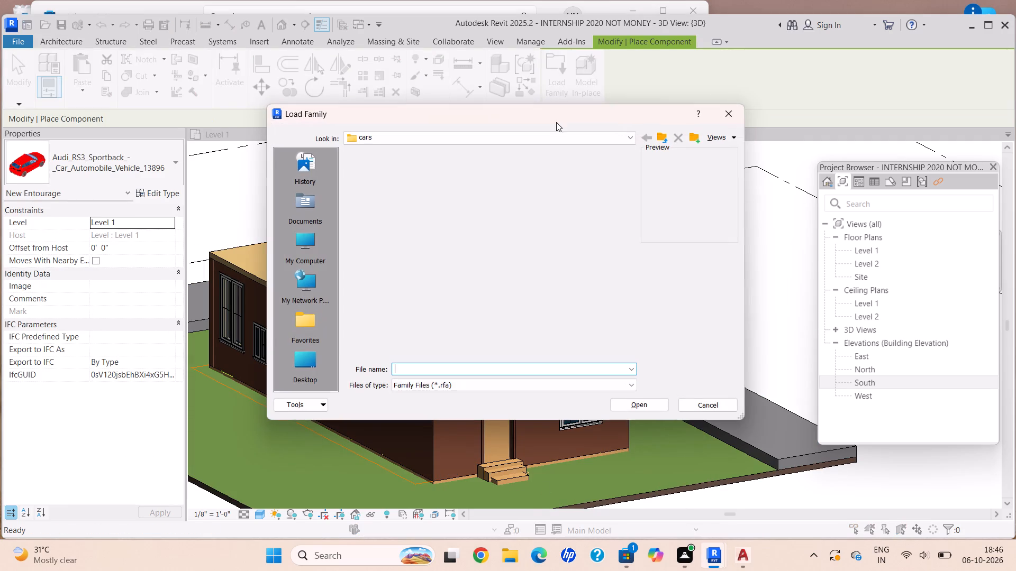
pyautogui.doubleClick(299, 199)
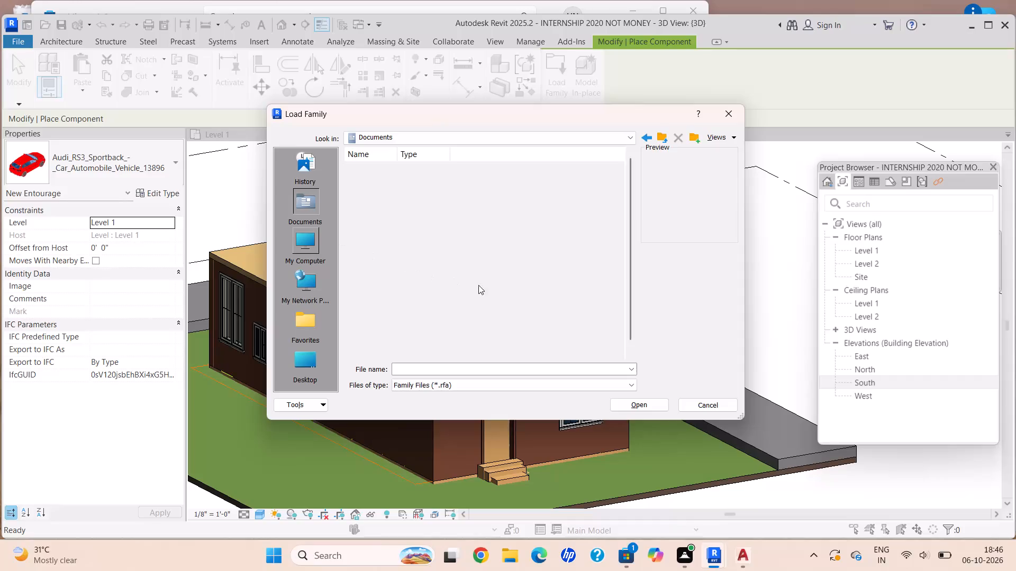
pyautogui.doubleClick(579, 274)
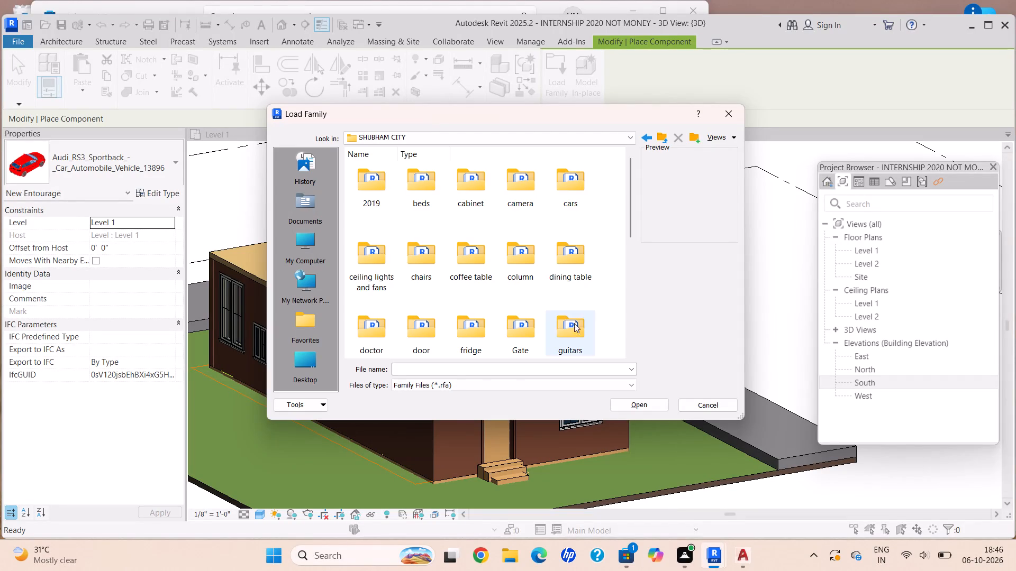
pyautogui.scroll(-3, 577, 317)
pyautogui.doubleClick(587, 262)
# Compare the previews of the potted plant, flower and tree families in the tree and plant folder.
pyautogui.click(521, 171)
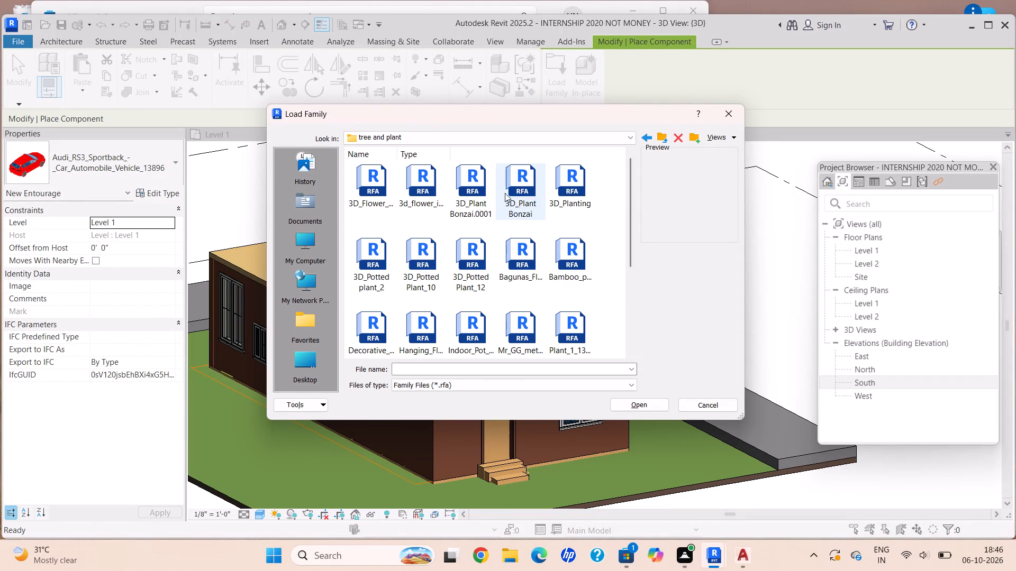
pyautogui.click(469, 198)
pyautogui.click(491, 254)
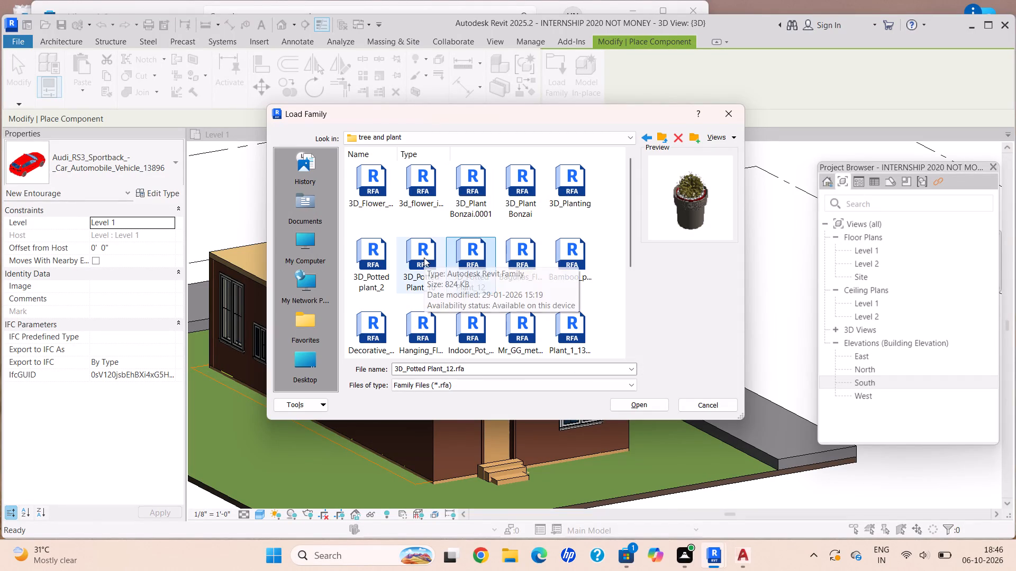
pyautogui.click(424, 189)
pyautogui.click(368, 248)
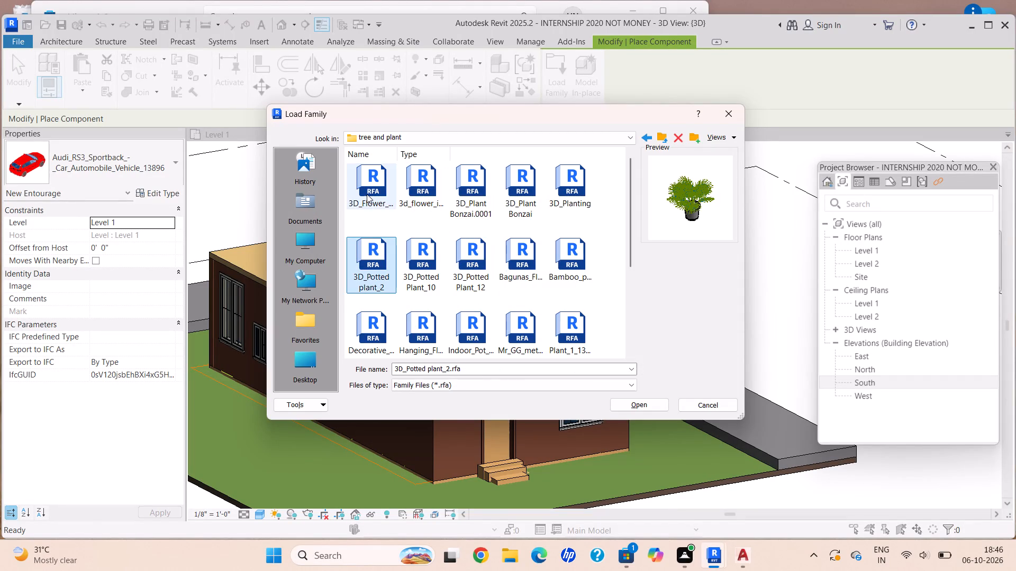
pyautogui.click(367, 194)
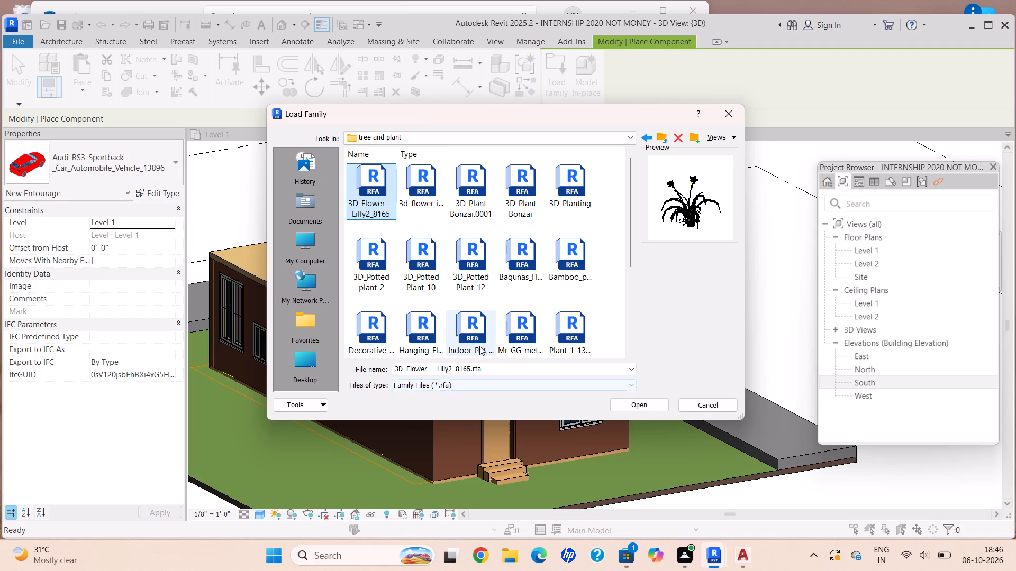
pyautogui.click(479, 343)
pyautogui.scroll(-2, 440, 329)
pyautogui.scroll(1, 440, 329)
pyautogui.scroll(-1, 440, 329)
pyautogui.click(407, 256)
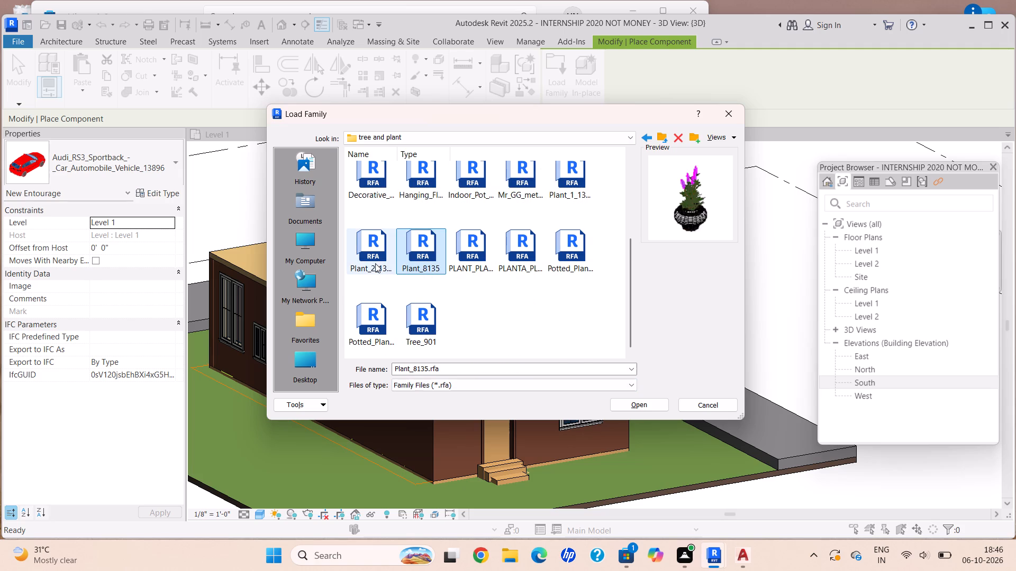
pyautogui.click(375, 263)
pyautogui.click(379, 310)
pyautogui.click(415, 324)
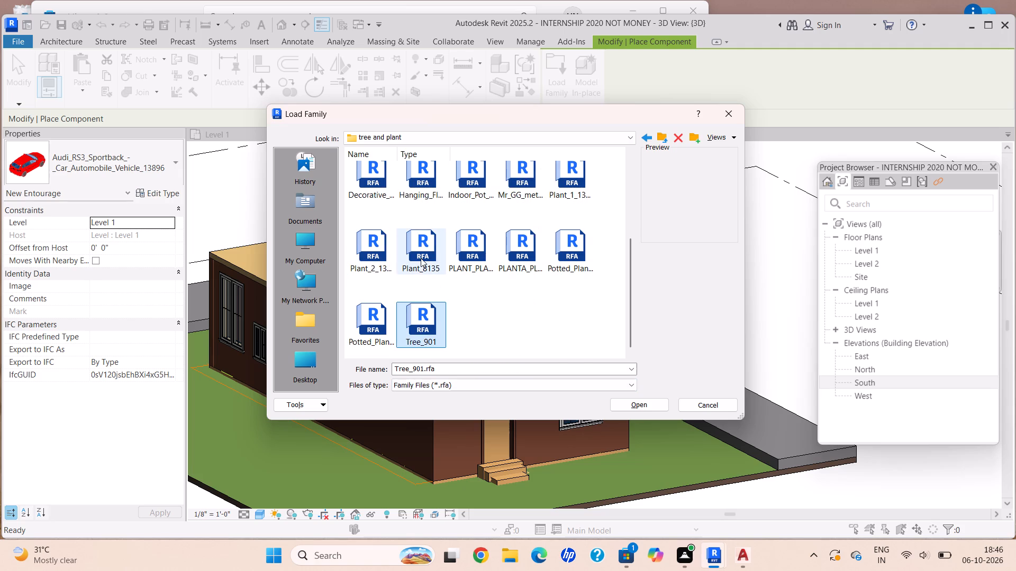
pyautogui.click(421, 258)
pyautogui.click(529, 246)
pyautogui.click(556, 248)
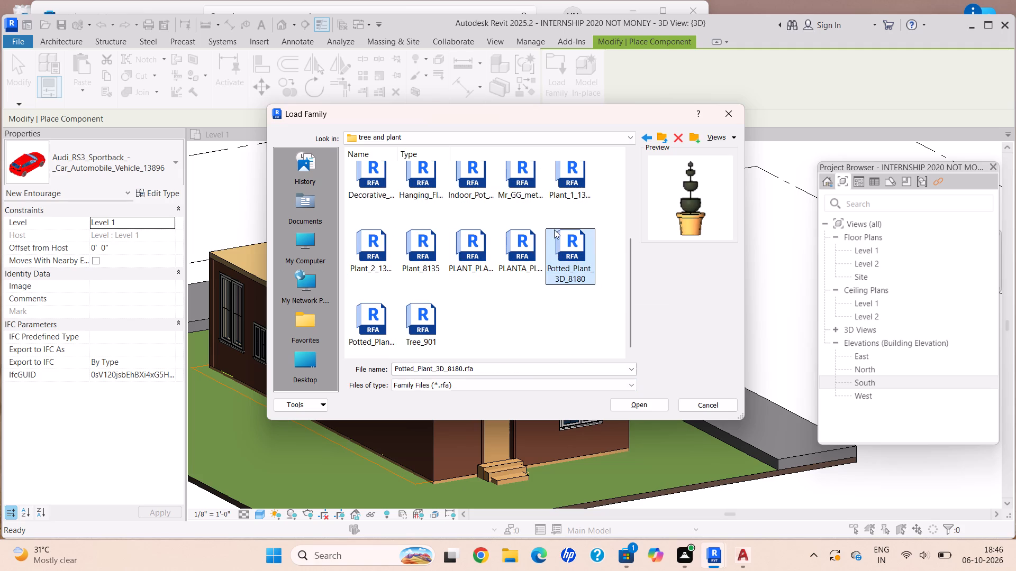
pyautogui.click(556, 189)
pyautogui.click(540, 179)
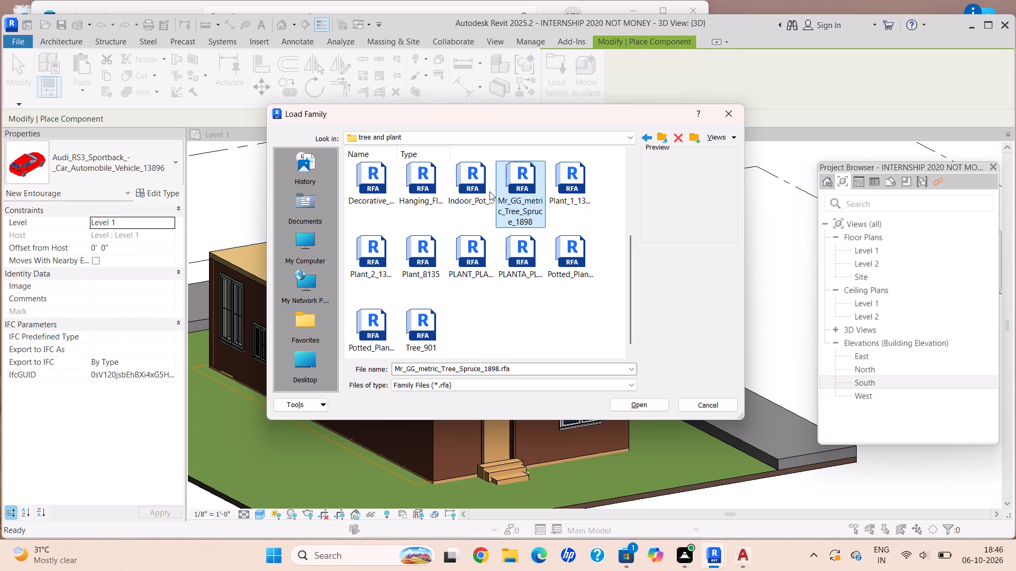
pyautogui.click(477, 184)
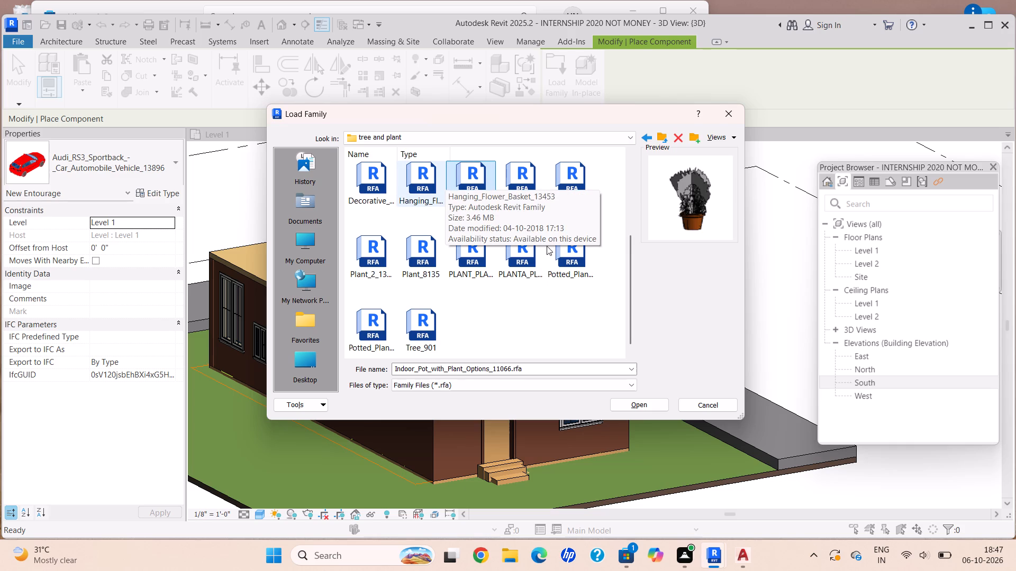
pyautogui.click(574, 266)
# Load the Plant_1_13792 family from the tree and plant folder for component placement.
pyautogui.click(566, 196)
pyautogui.scroll(1, 491, 209)
pyautogui.scroll(-1, 494, 208)
pyautogui.scroll(3, 496, 208)
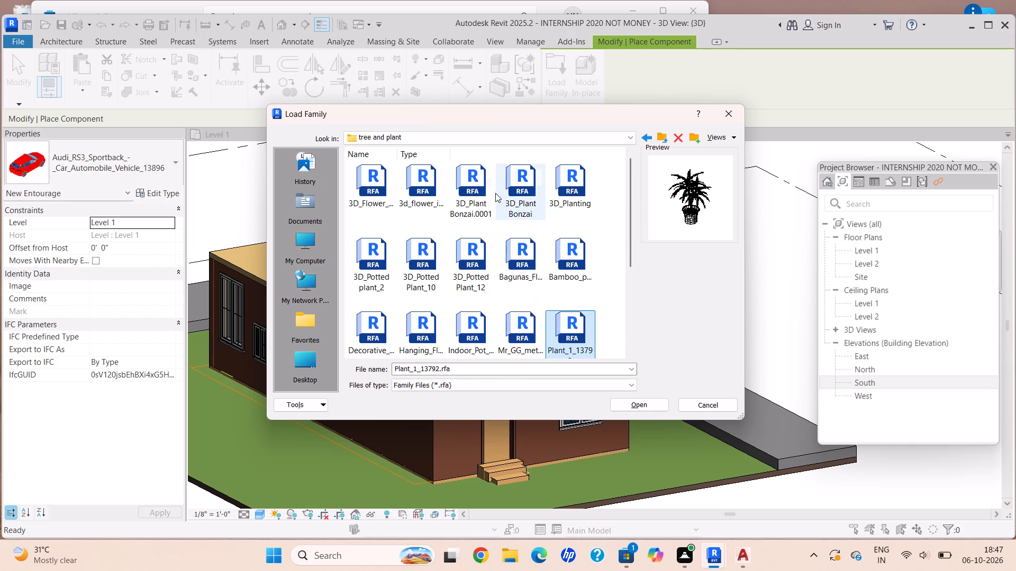
pyautogui.scroll(2, 495, 193)
pyautogui.scroll(-1, 496, 205)
pyautogui.click(632, 404)
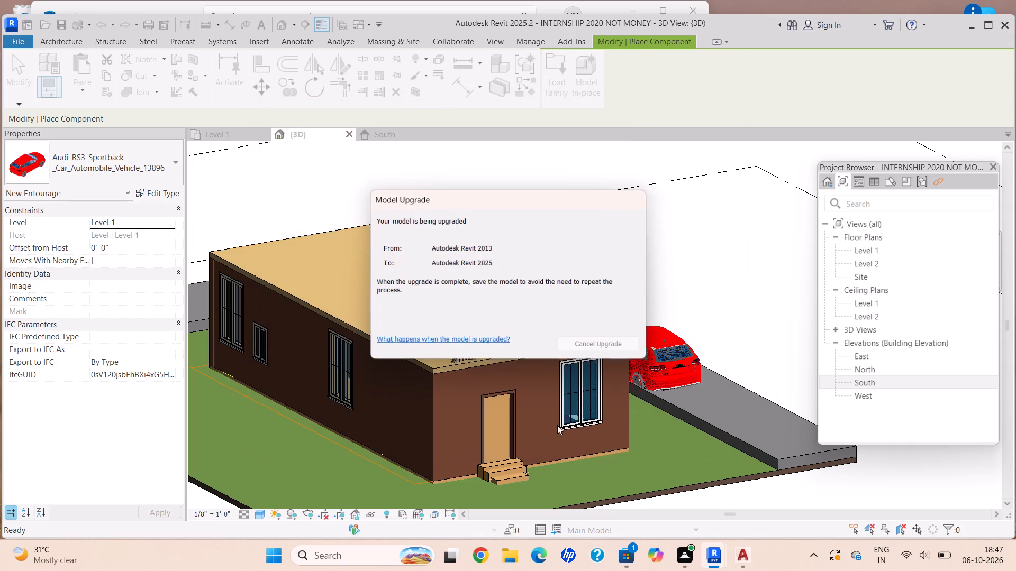
# Place Plant_1_13792 on Level 1 at the house's front corner beside the door steps and end placement.
pyautogui.scroll(-1, 525, 455)
pyautogui.scroll(1, 525, 455)
pyautogui.moveTo(518, 429); pyautogui.dragTo(468, 345, button='middle')
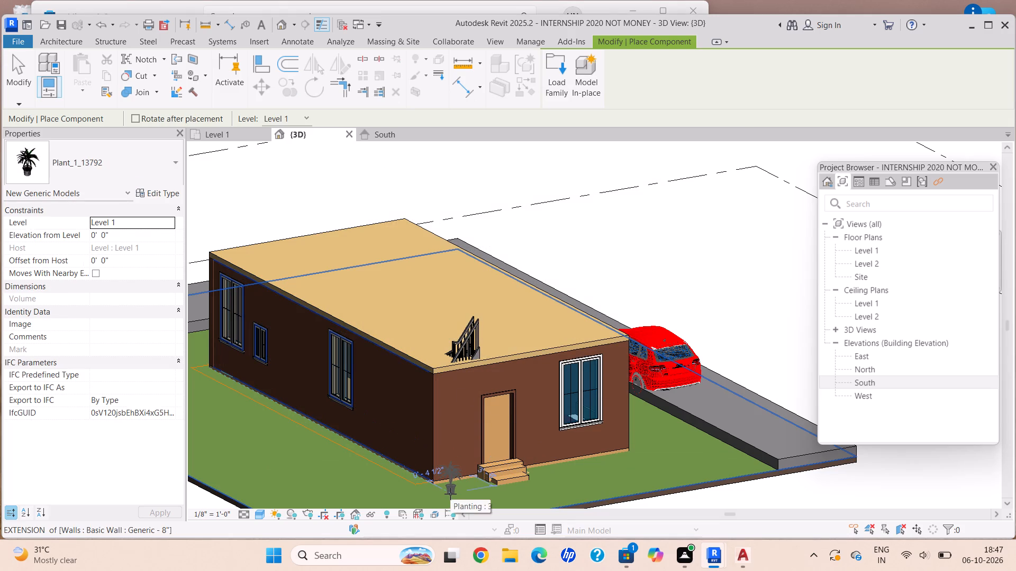
pyautogui.click(449, 494)
pyautogui.press('Escape')
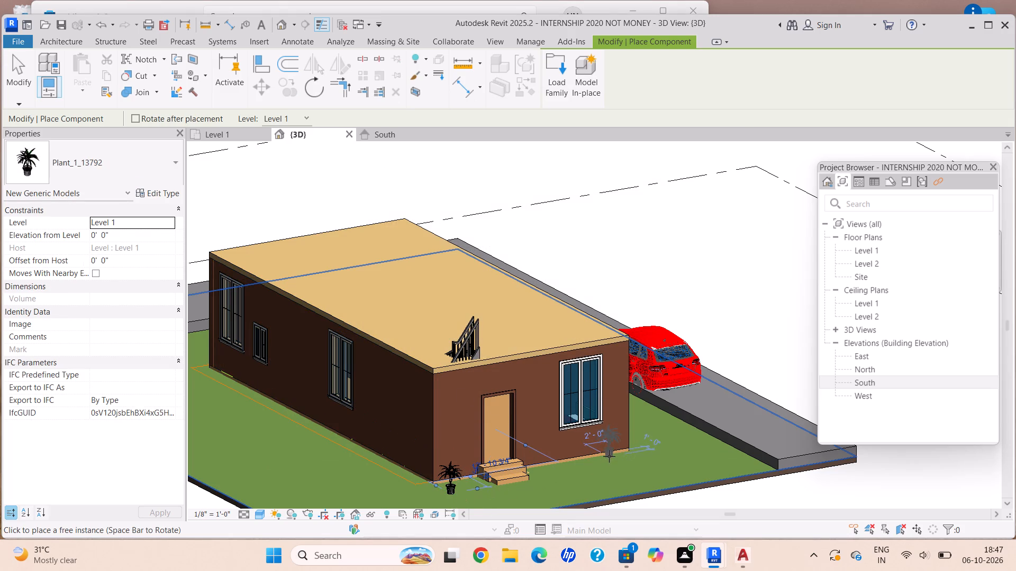
pyautogui.press('Escape')
pyautogui.press('Escape')
pyautogui.press('Escape')
# Examine the whole house model from the front and both sides, including the potted plant, flowers, road and car.
pyautogui.scroll(-1, 577, 423)
pyautogui.keyDown('shift'); pyautogui.moveTo(566, 416); pyautogui.dragTo(559, 411, button='middle'); pyautogui.keyUp('shift')
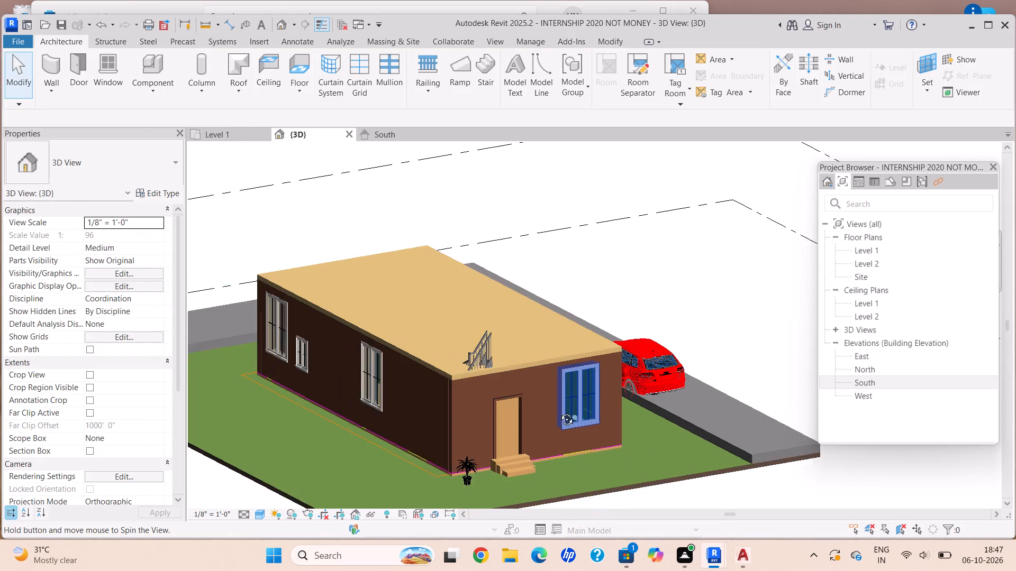
pyautogui.keyDown('shift'); pyautogui.moveTo(559, 411); pyautogui.dragTo(503, 427, button='middle'); pyautogui.keyUp('shift')
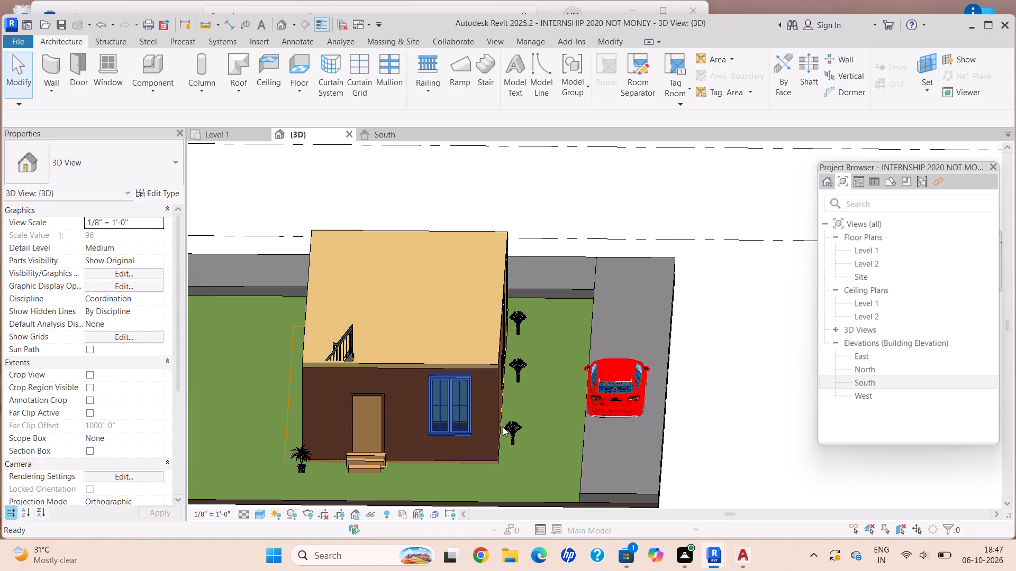
pyautogui.scroll(1, 622, 426)
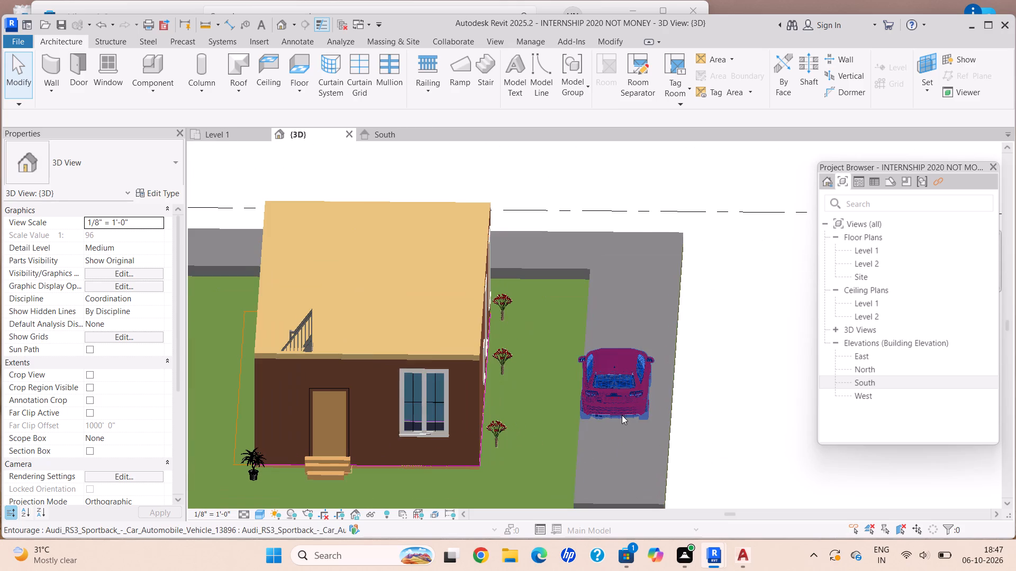
pyautogui.press('Escape')
pyautogui.scroll(-7, 510, 287)
pyautogui.scroll(1, 536, 325)
pyautogui.scroll(-1, 536, 325)
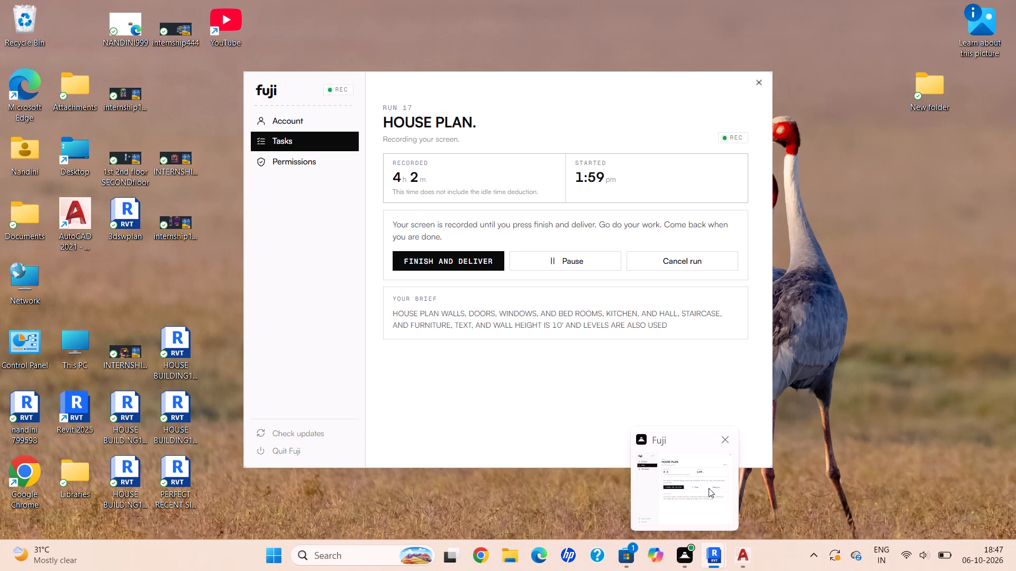
pyautogui.keyDown('shift'); pyautogui.moveTo(530, 317); pyautogui.dragTo(537, 353, button='middle'); pyautogui.keyUp('shift')
pyautogui.scroll(-1, 472, 339)
pyautogui.scroll(1, 472, 339)
pyautogui.scroll(-1, 472, 339)
pyautogui.scroll(2, 472, 339)
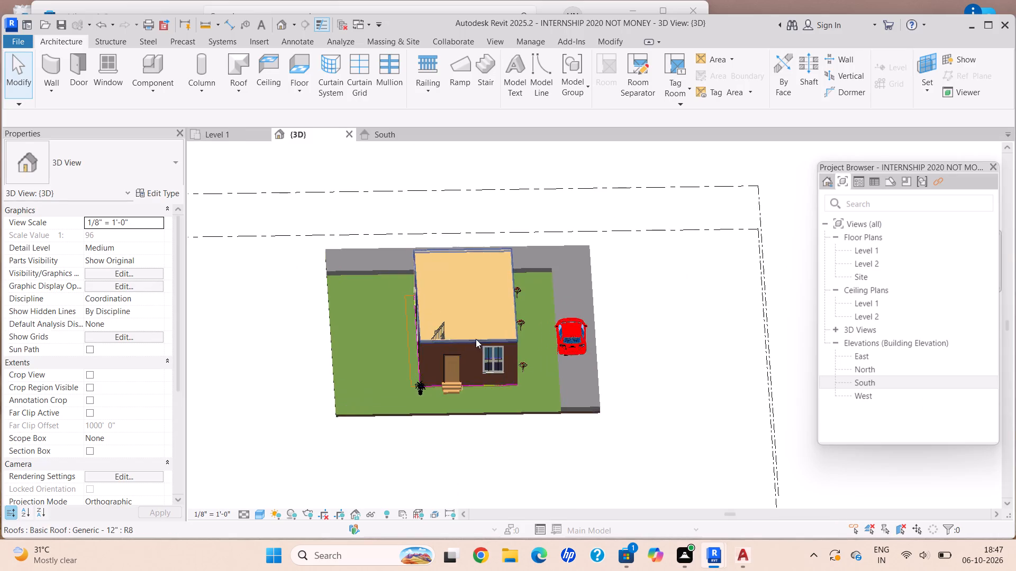
pyautogui.scroll(3, 476, 339)
pyautogui.scroll(-1, 532, 381)
pyautogui.scroll(1, 532, 381)
pyautogui.keyDown('shift'); pyautogui.moveTo(492, 357); pyautogui.dragTo(379, 277, button='middle'); pyautogui.keyUp('shift')
pyautogui.keyDown('shift'); pyautogui.middleClick(377, 275); pyautogui.keyUp('shift')
pyautogui.keyDown('shift'); pyautogui.moveTo(370, 269); pyautogui.dragTo(582, 250, button='middle'); pyautogui.keyUp('shift')
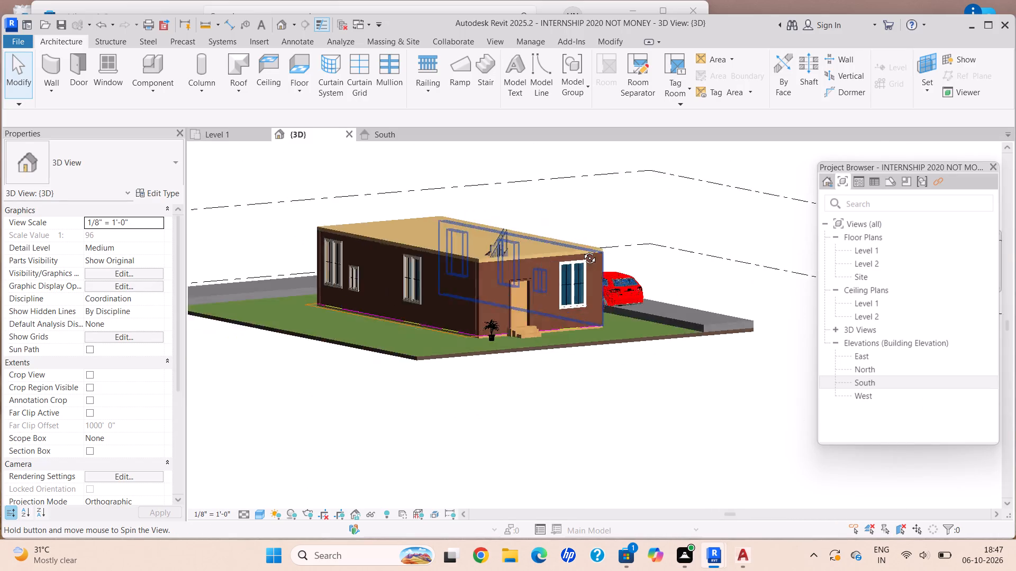
pyautogui.keyDown('shift'); pyautogui.moveTo(582, 250); pyautogui.dragTo(441, 317, button='middle'); pyautogui.keyUp('shift')
pyautogui.keyDown('shift'); pyautogui.scroll(1, 712, 301); pyautogui.keyUp('shift')
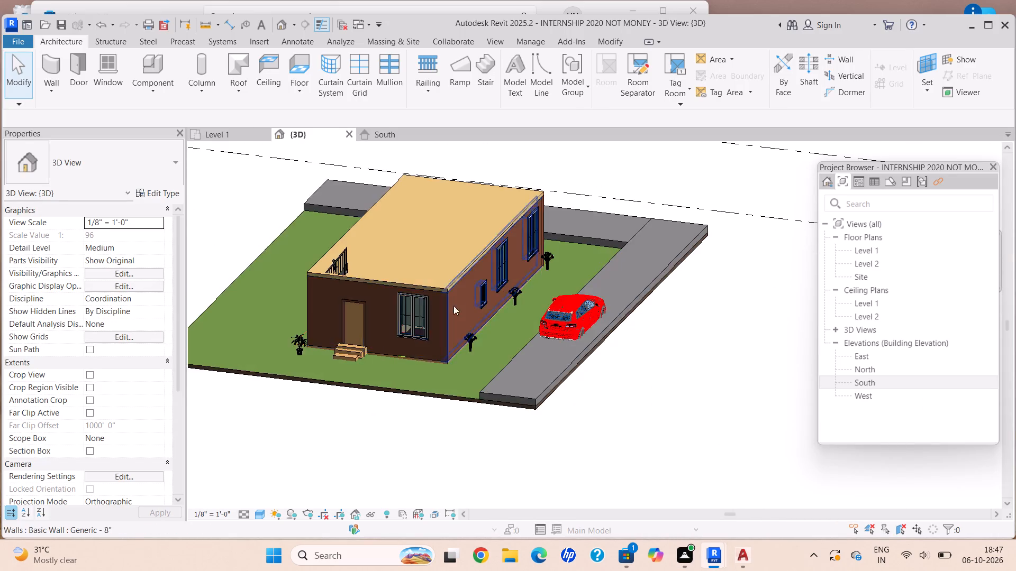
pyautogui.scroll(-2, 460, 301)
pyautogui.scroll(1, 462, 301)
pyautogui.keyDown('shift'); pyautogui.moveTo(477, 300); pyautogui.dragTo(496, 331, button='middle'); pyautogui.keyUp('shift')
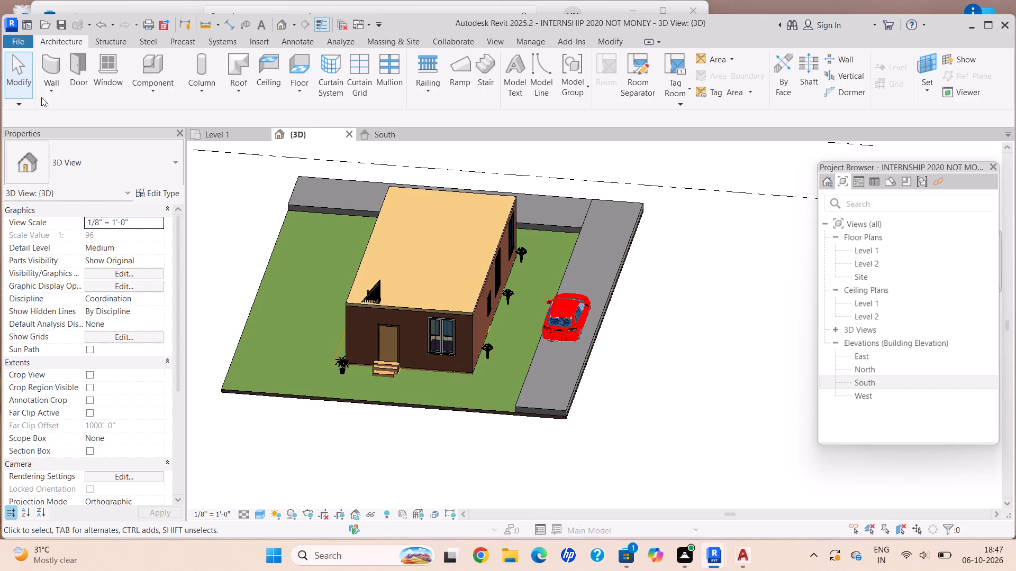
# Go to the Revit Home page with the recent projects.
pyautogui.click(33, 27)
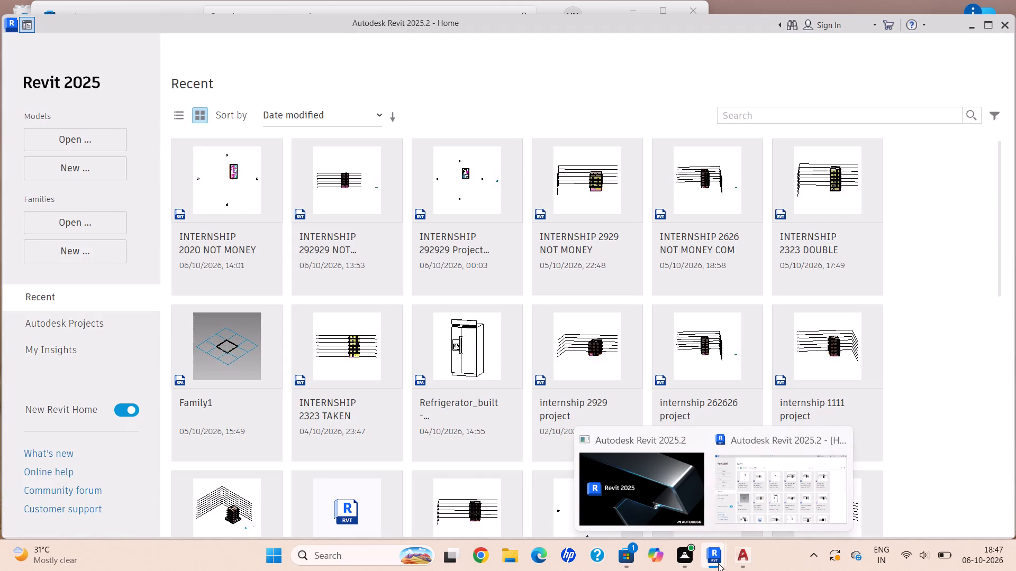
pyautogui.click(753, 507)
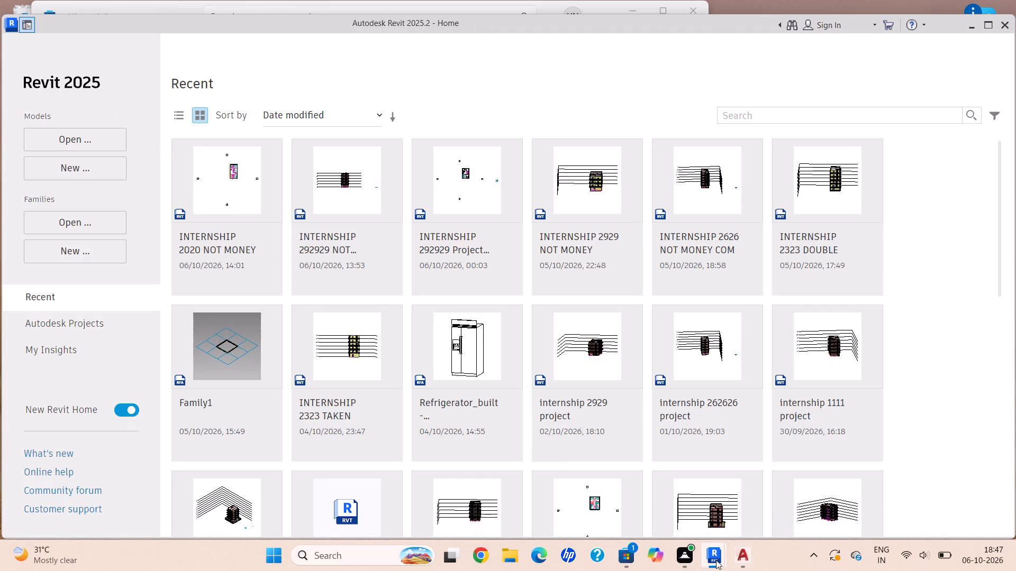
pyautogui.click(786, 492)
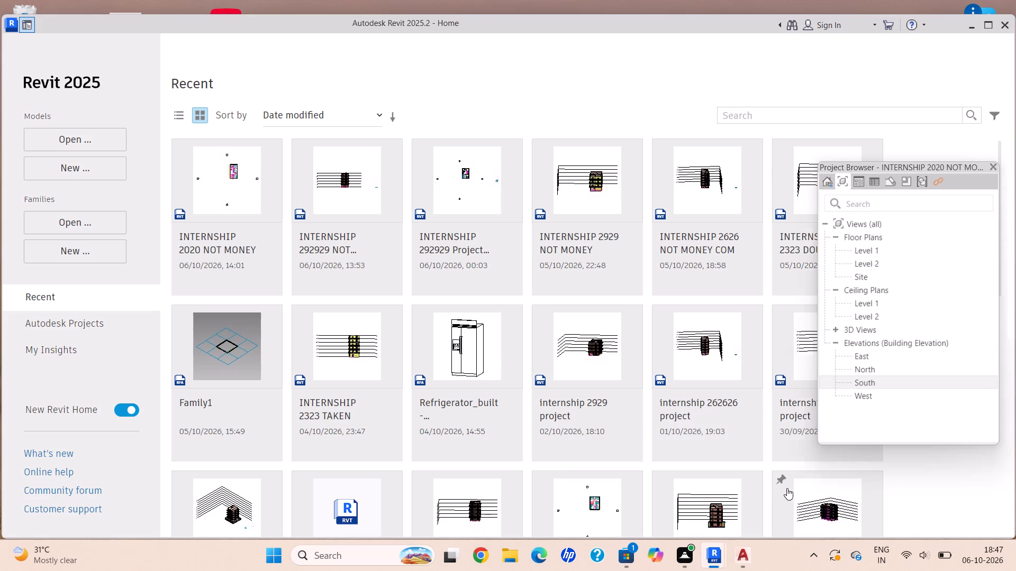
pyautogui.scroll(-1, 149, 199)
pyautogui.scroll(1, 149, 199)
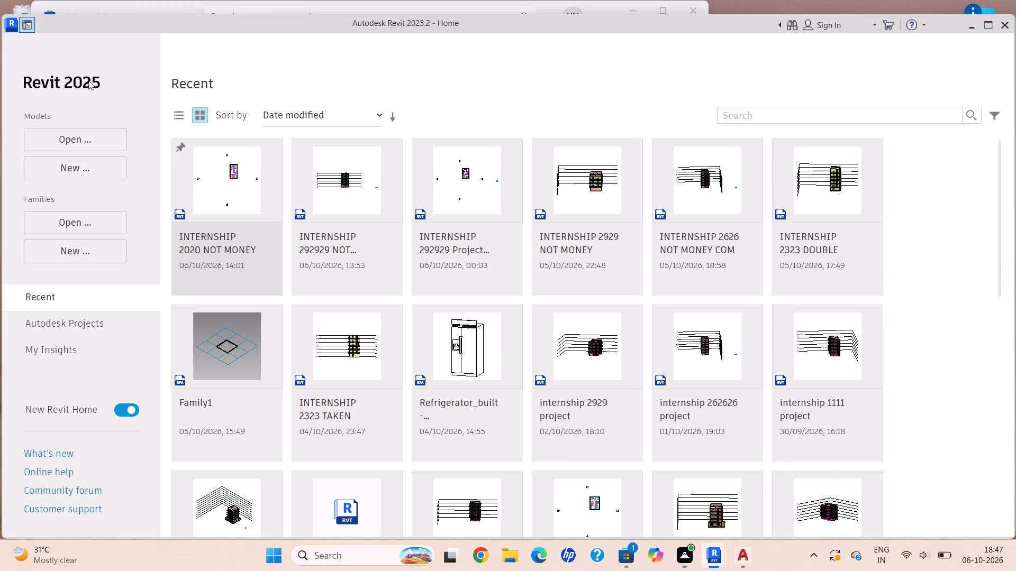
# Switch to the Microsoft Store window and close it, returning to Revit.
pyautogui.click(71, 10)
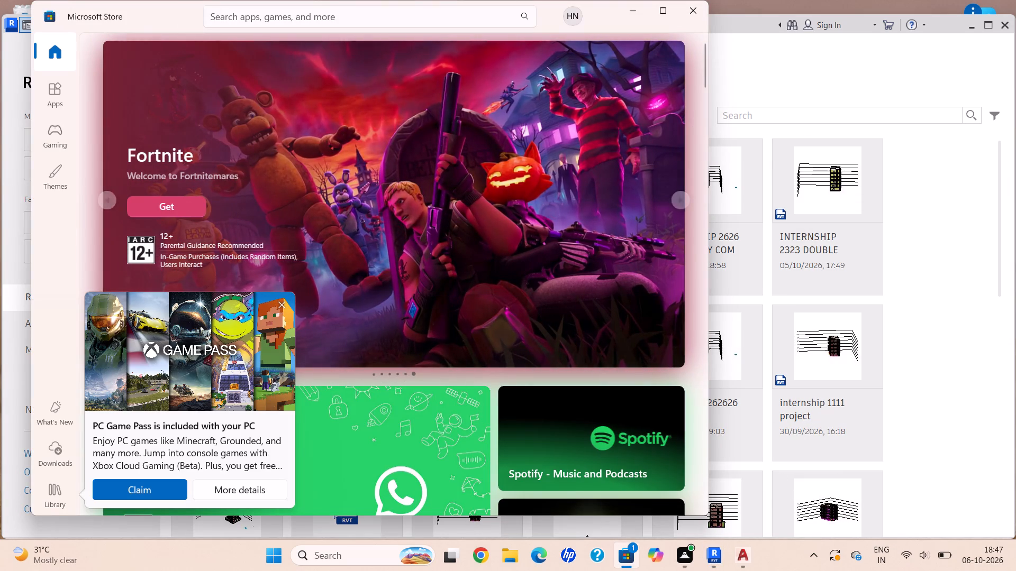
pyautogui.press('Escape')
pyautogui.press('Escape')
pyautogui.press('Escape')
pyautogui.click(698, 13)
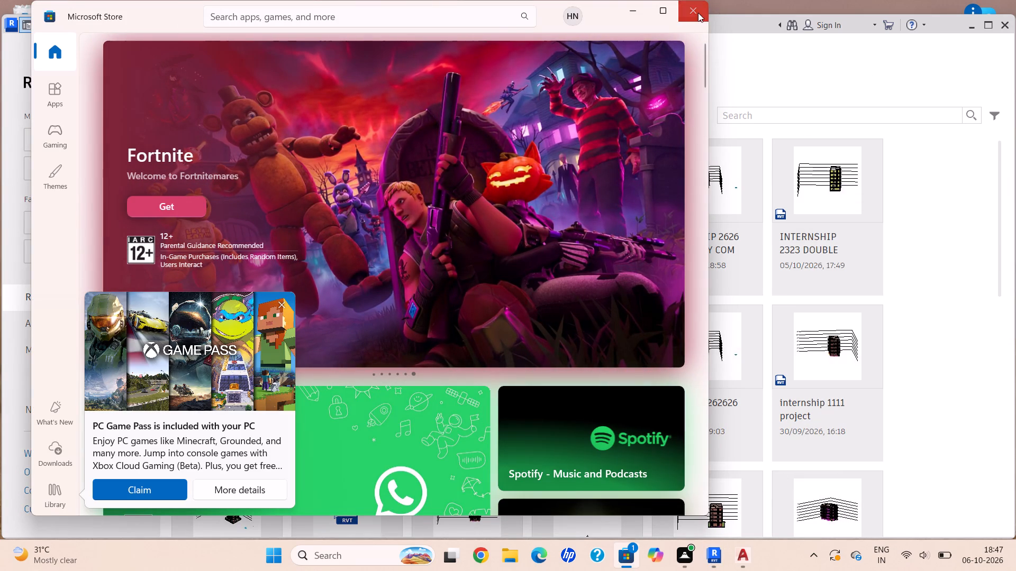
pyautogui.click(0, 56)
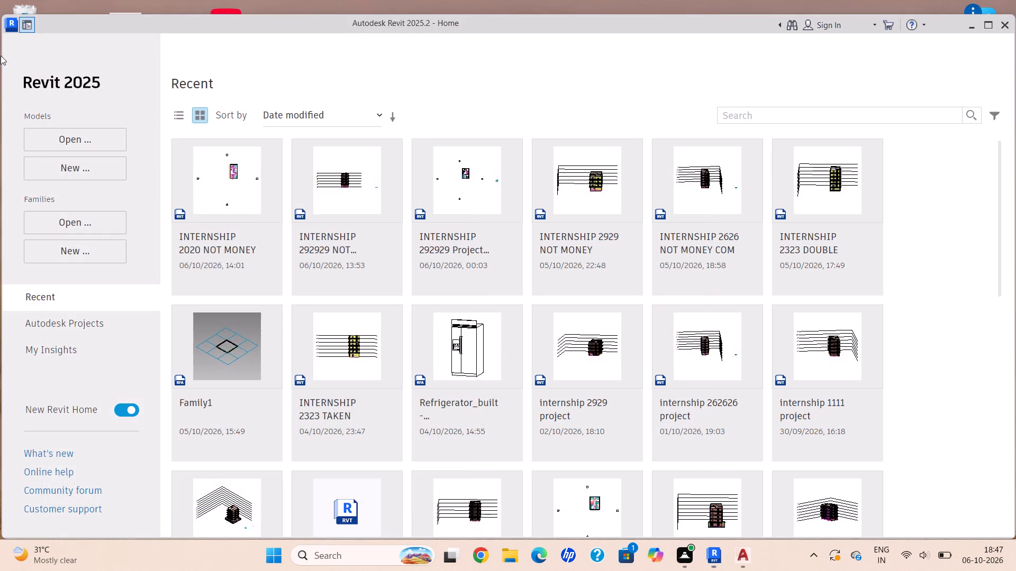
pyautogui.click(4, 56)
# Close Revit, saving the changes to INTERNSHIP 2020 NOT MONEY.
pyautogui.click(1010, 25)
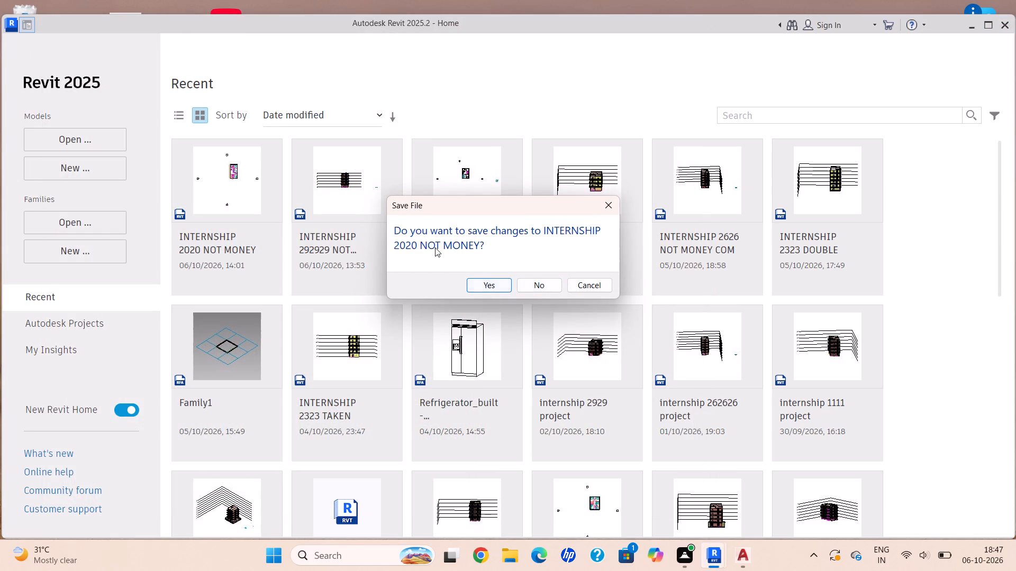
pyautogui.click(504, 286)
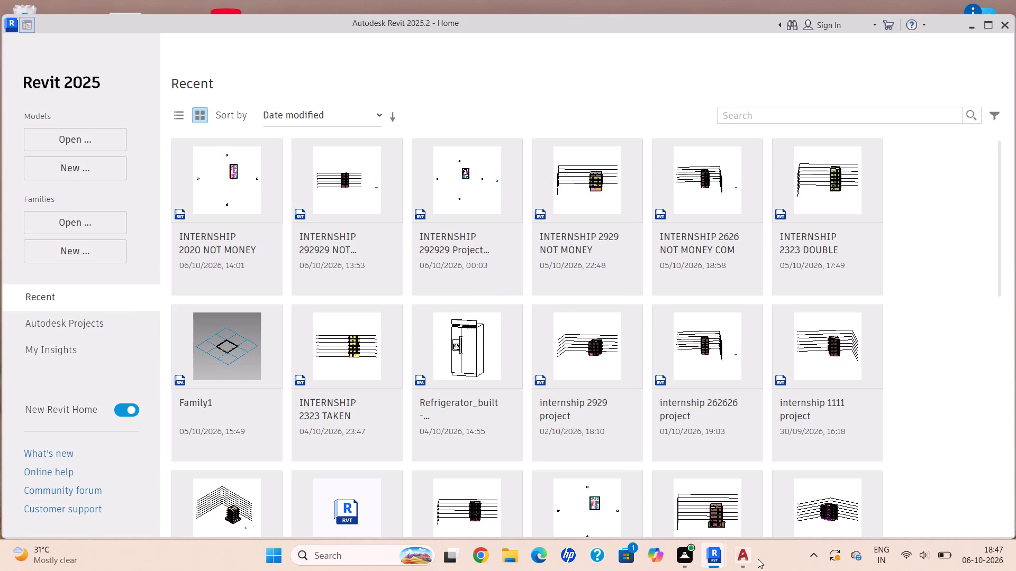
pyautogui.click(747, 504)
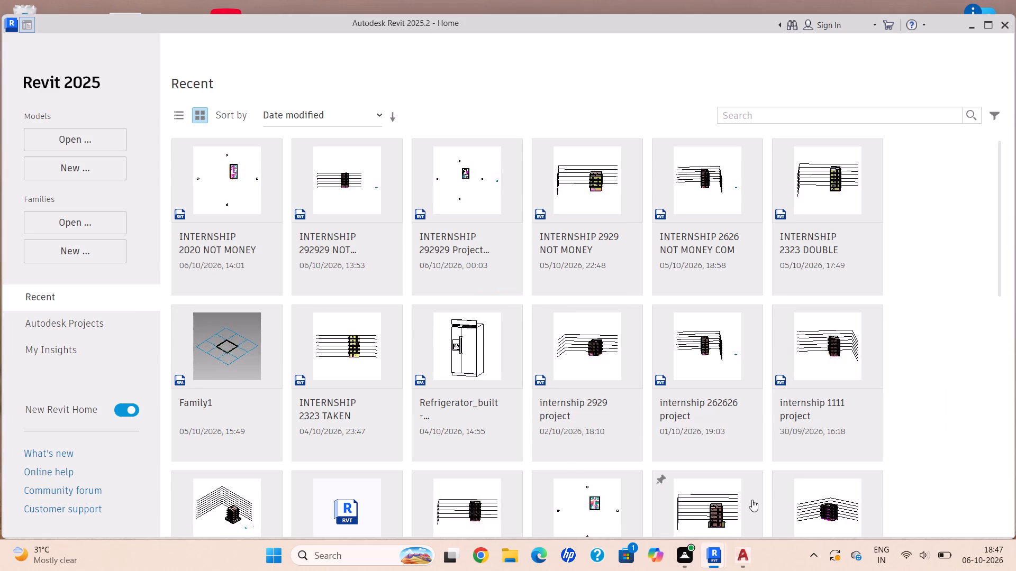
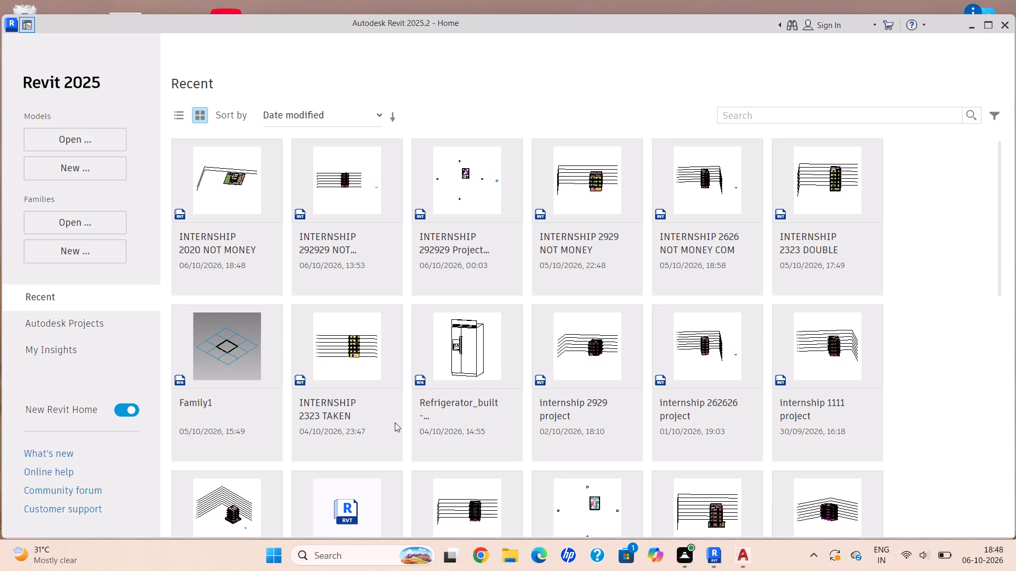
# Open the recent project INTERNSHIP 2020 NOT MONEY.
pyautogui.scroll(1, 213, 181)
pyautogui.doubleClick(246, 179)
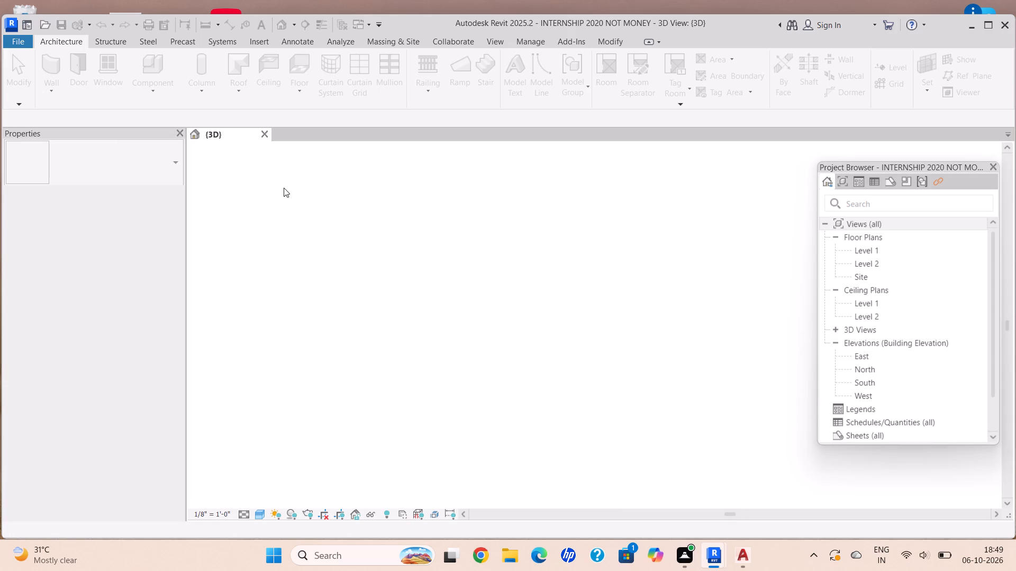
# Examine the house exterior in 3D from several sides, focusing on the entrance steps at the front door.
pyautogui.scroll(3, 711, 311)
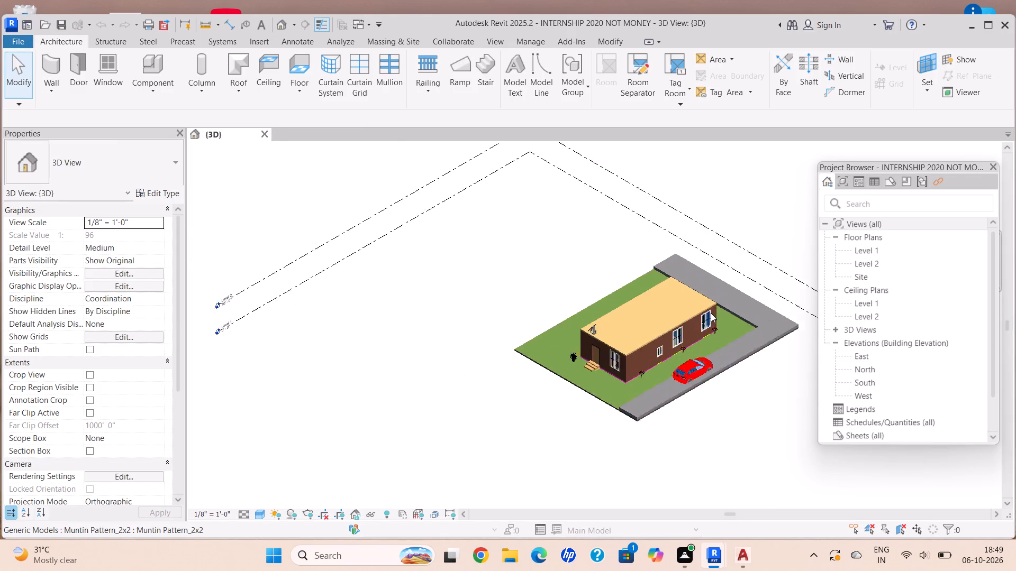
pyautogui.scroll(5, 711, 313)
pyautogui.scroll(-2, 679, 324)
pyautogui.scroll(1, 646, 310)
pyautogui.moveTo(646, 310); pyautogui.dragTo(510, 236, button='middle')
pyautogui.keyDown('shift'); pyautogui.moveTo(450, 266); pyautogui.dragTo(538, 290, button='middle'); pyautogui.keyUp('shift')
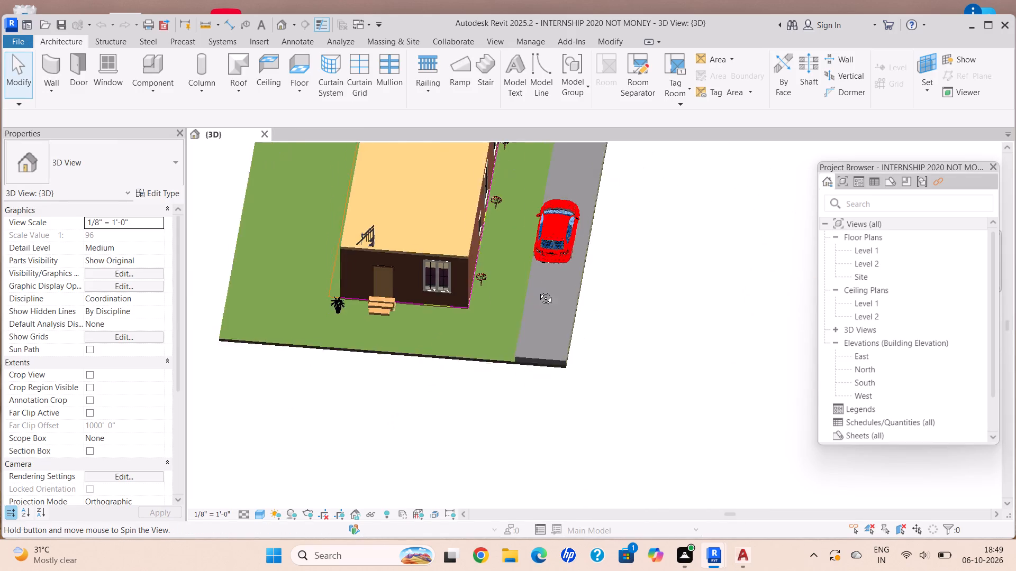
pyautogui.keyDown('shift'); pyautogui.moveTo(538, 290); pyautogui.dragTo(540, 289, button='middle'); pyautogui.keyUp('shift')
pyautogui.scroll(3, 489, 246)
pyautogui.keyDown('shift'); pyautogui.moveTo(468, 233); pyautogui.dragTo(439, 115, button='middle'); pyautogui.keyUp('shift')
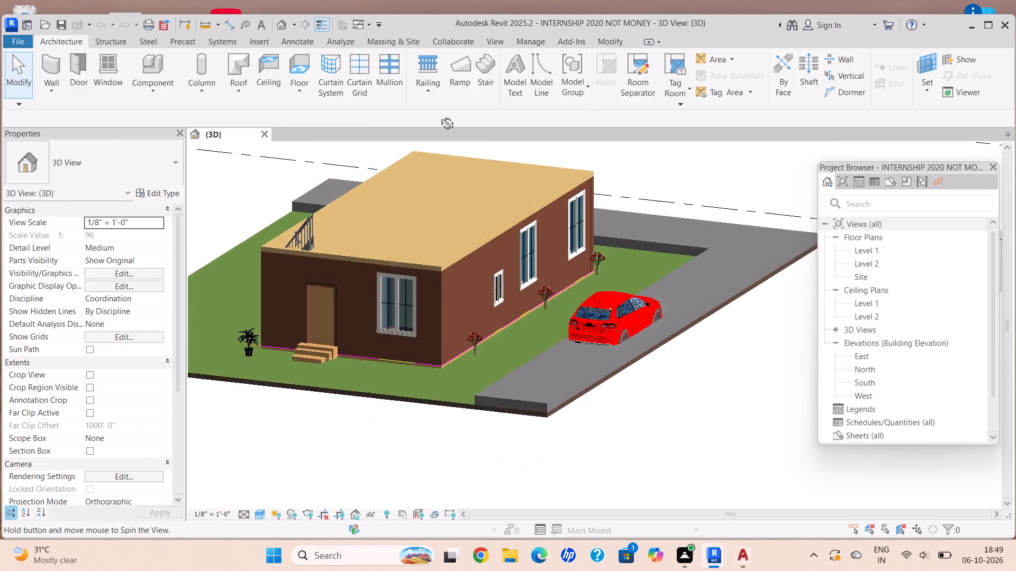
pyautogui.keyDown('shift'); pyautogui.moveTo(439, 115); pyautogui.dragTo(578, 294, button='middle'); pyautogui.keyUp('shift')
pyautogui.scroll(5, 259, 189)
pyautogui.scroll(-1, 272, 242)
pyautogui.scroll(6, 272, 242)
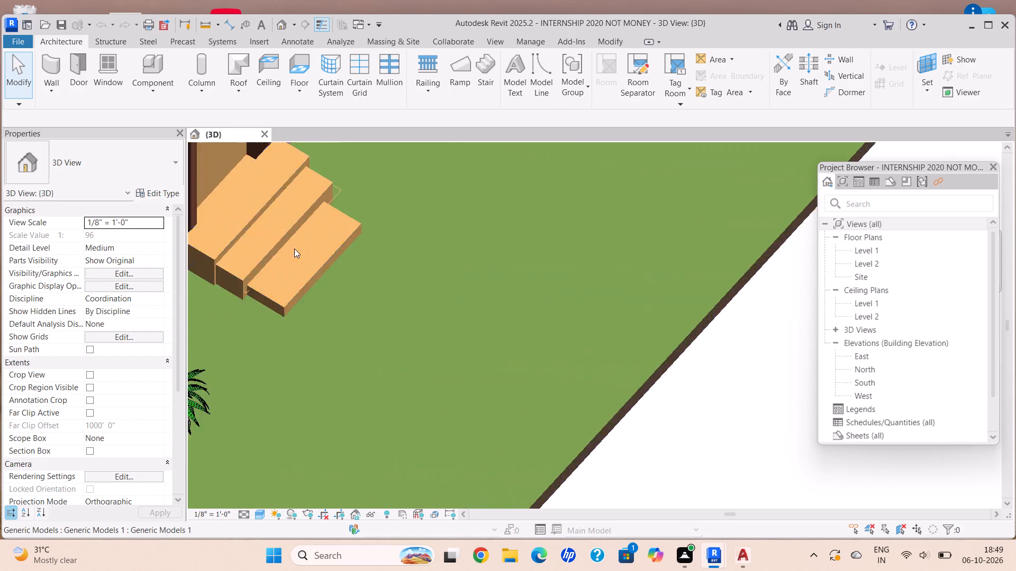
pyautogui.scroll(3, 294, 248)
pyautogui.scroll(-1, 297, 251)
pyautogui.keyDown('shift'); pyautogui.moveTo(347, 213); pyautogui.dragTo(243, 267, button='middle'); pyautogui.keyUp('shift')
pyautogui.scroll(-3, 429, 335)
pyautogui.moveTo(429, 335); pyautogui.dragTo(285, 119, button='middle')
pyautogui.scroll(-1, 281, 114)
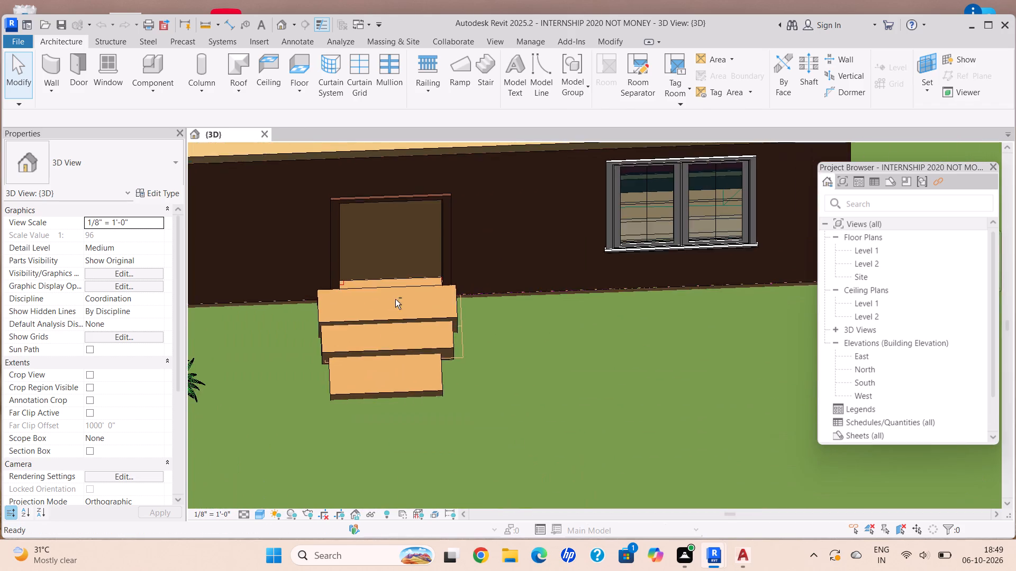
pyautogui.keyDown('shift'); pyautogui.moveTo(392, 299); pyautogui.dragTo(288, 204, button='middle'); pyautogui.keyUp('shift')
pyautogui.scroll(-3, 300, 231)
pyautogui.scroll(1, 301, 233)
pyautogui.scroll(-2, 301, 233)
pyautogui.moveTo(301, 233); pyautogui.dragTo(380, 99, button='middle')
pyautogui.keyDown('shift'); pyautogui.moveTo(400, 327); pyautogui.dragTo(392, 192, button='middle'); pyautogui.keyUp('shift')
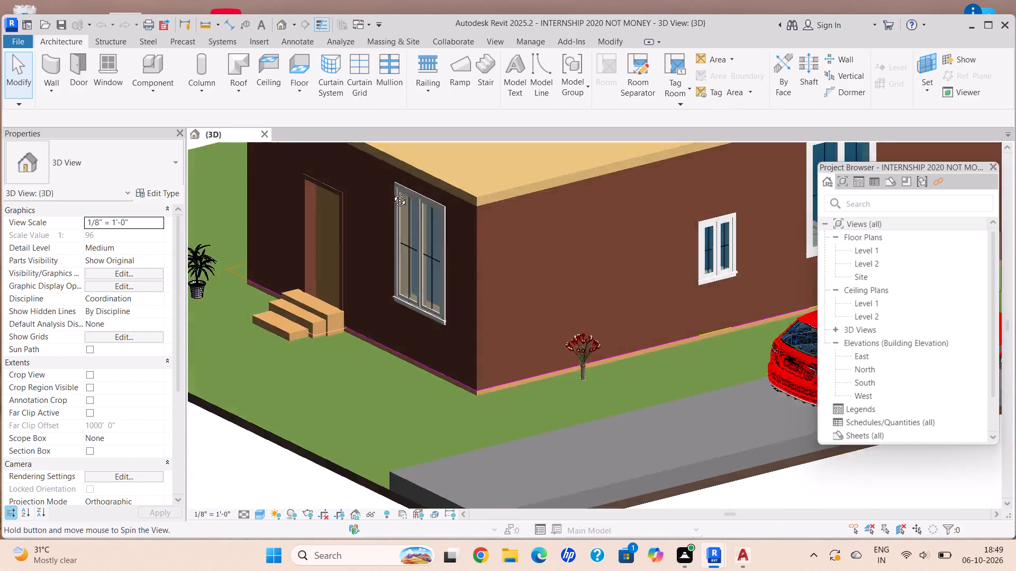
pyautogui.keyDown('shift'); pyautogui.moveTo(392, 192); pyautogui.dragTo(398, 169, button='middle'); pyautogui.keyUp('shift')
pyautogui.scroll(-3, 396, 179)
pyautogui.moveTo(395, 189); pyautogui.dragTo(404, 263, button='middle')
pyautogui.scroll(10, 355, 333)
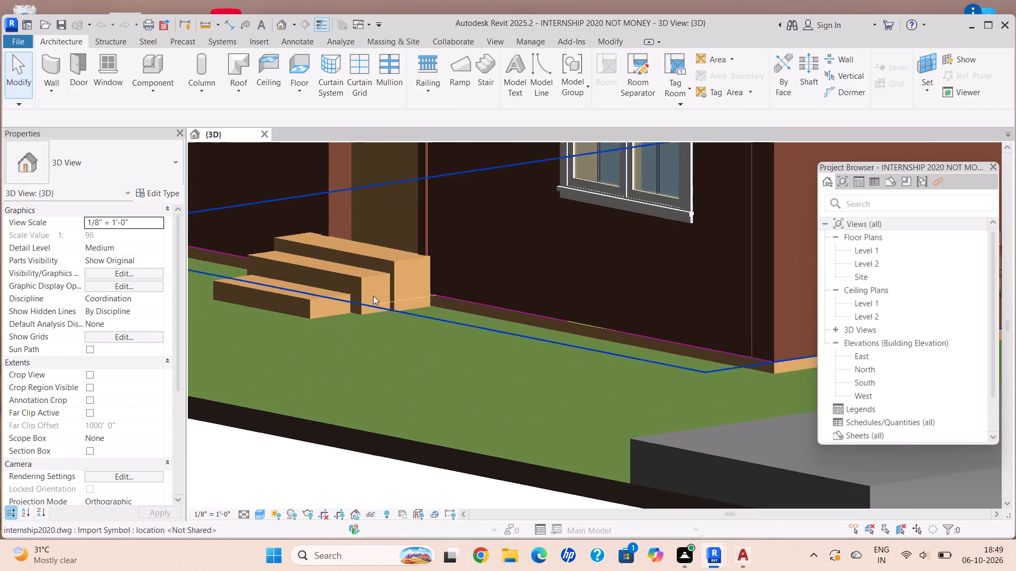
pyautogui.scroll(1, 373, 296)
pyautogui.keyDown('shift'); pyautogui.moveTo(322, 287); pyautogui.dragTo(291, 320, button='middle'); pyautogui.keyUp('shift')
pyautogui.scroll(-3, 297, 296)
pyautogui.moveTo(306, 294); pyautogui.dragTo(577, 298, button='middle')
pyautogui.keyDown('shift'); pyautogui.moveTo(379, 433); pyautogui.dragTo(376, 432, button='middle'); pyautogui.keyUp('shift')
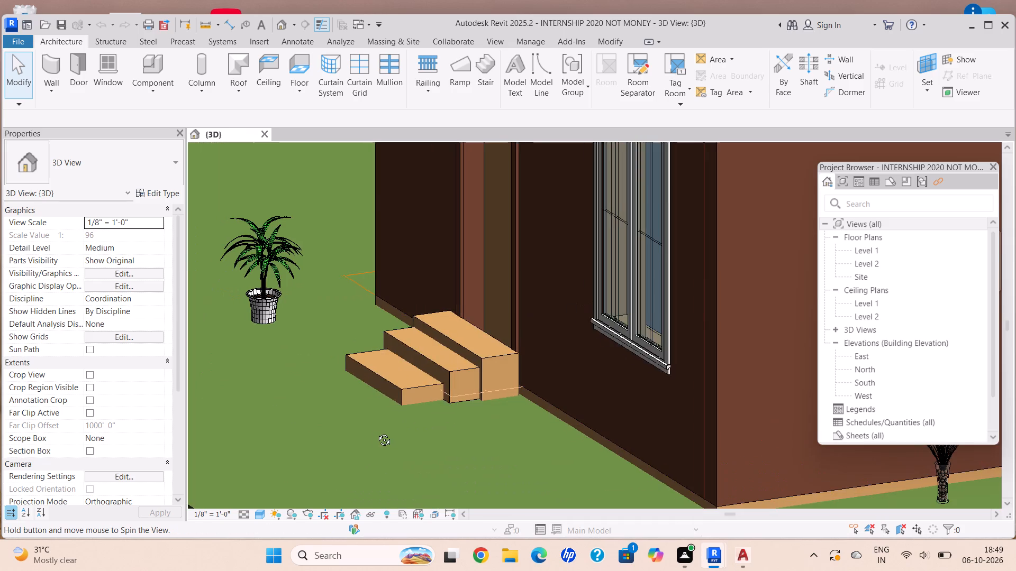
pyautogui.keyDown('shift'); pyautogui.moveTo(376, 432); pyautogui.dragTo(340, 392, button='middle'); pyautogui.keyUp('shift')
# Select the entrance steps model and stretch the middle step's front face outward until it meets the lowest step.
pyautogui.scroll(4, 279, 229)
pyautogui.scroll(-1, 278, 235)
pyautogui.scroll(2, 278, 236)
pyautogui.moveTo(317, 264); pyautogui.dragTo(528, 271, button='middle')
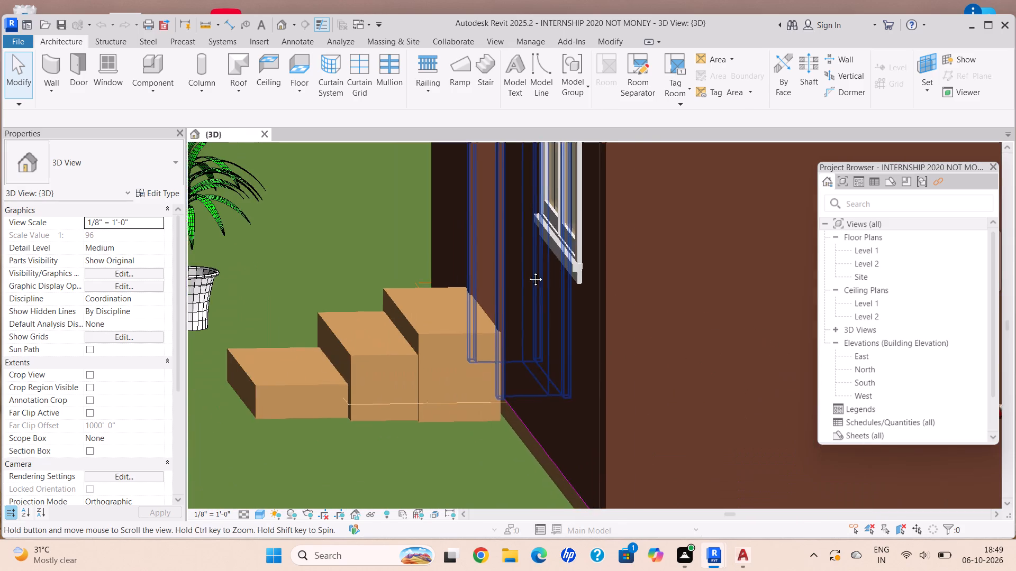
pyautogui.moveTo(528, 271); pyautogui.dragTo(537, 272, button='middle')
pyautogui.scroll(5, 340, 404)
pyautogui.scroll(-1, 340, 404)
pyautogui.click(388, 366)
pyautogui.scroll(4, 416, 365)
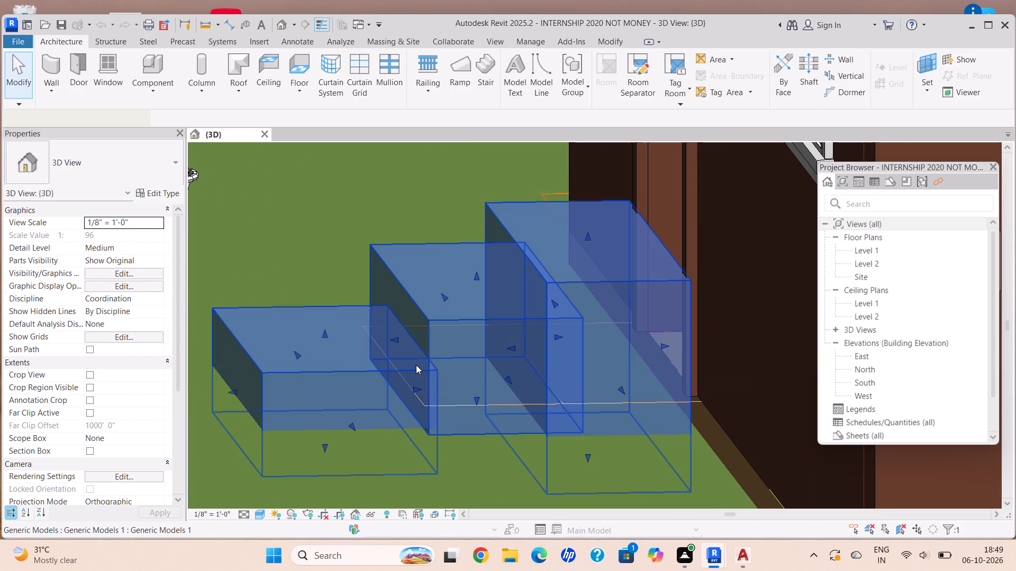
pyautogui.moveTo(379, 317); pyautogui.dragTo(425, 316)
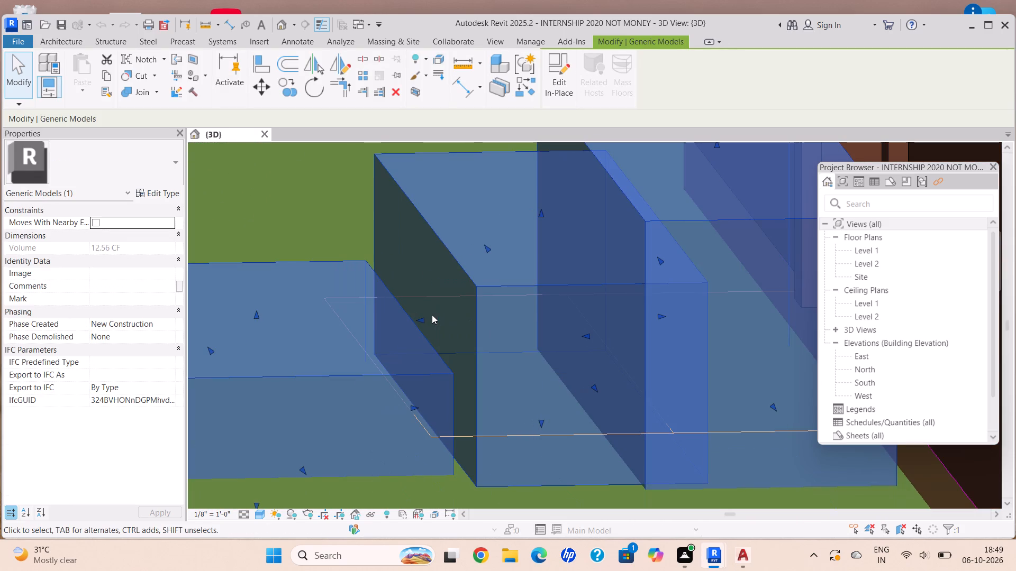
pyautogui.moveTo(425, 318); pyautogui.dragTo(396, 334)
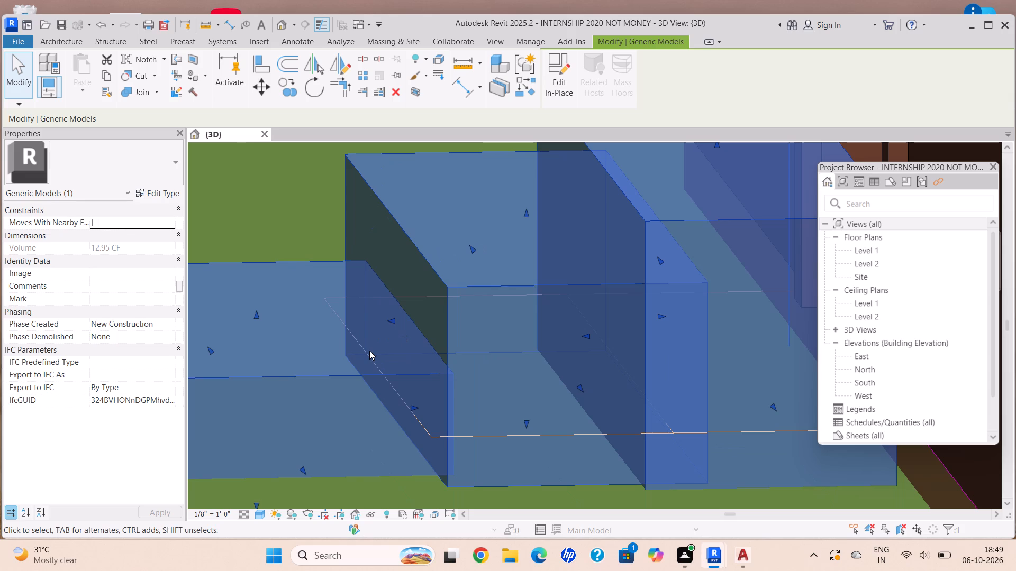
pyautogui.moveTo(391, 320); pyautogui.dragTo(374, 329)
# Lower the top face of the middle entrance step slightly and deselect the steps model.
pyautogui.scroll(-2, 377, 325)
pyautogui.scroll(1, 377, 325)
pyautogui.scroll(-2, 377, 325)
pyautogui.keyDown('shift'); pyautogui.moveTo(360, 339); pyautogui.dragTo(529, 395, button='middle'); pyautogui.keyUp('shift')
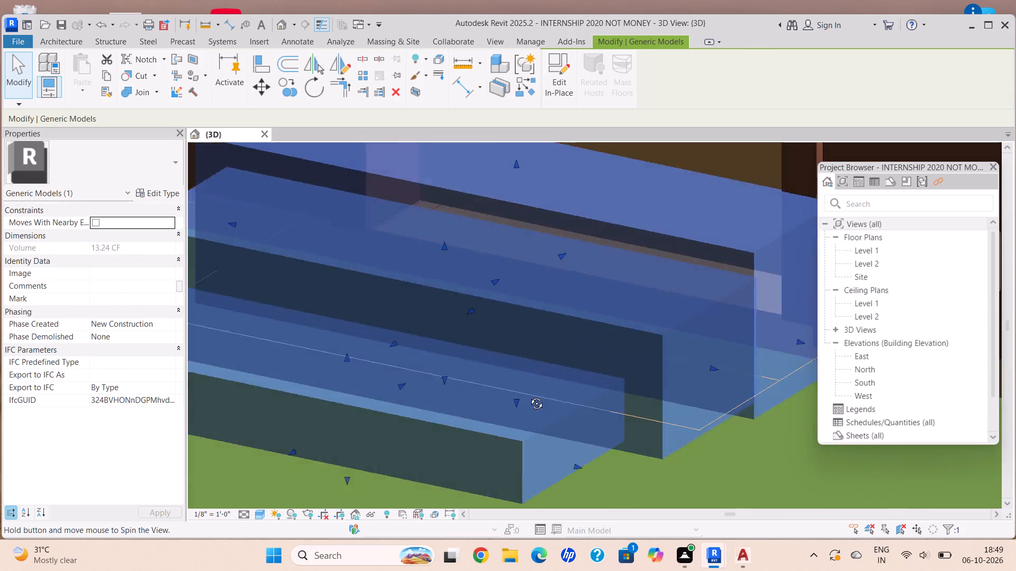
pyautogui.keyDown('shift'); pyautogui.moveTo(529, 395); pyautogui.dragTo(563, 372, button='middle'); pyautogui.keyUp('shift')
pyautogui.moveTo(425, 243); pyautogui.dragTo(424, 257)
pyautogui.press('Escape')
# Check the reshaped entrance steps up close, especially the joint between the middle and lowest steps.
pyautogui.scroll(-7, 510, 360)
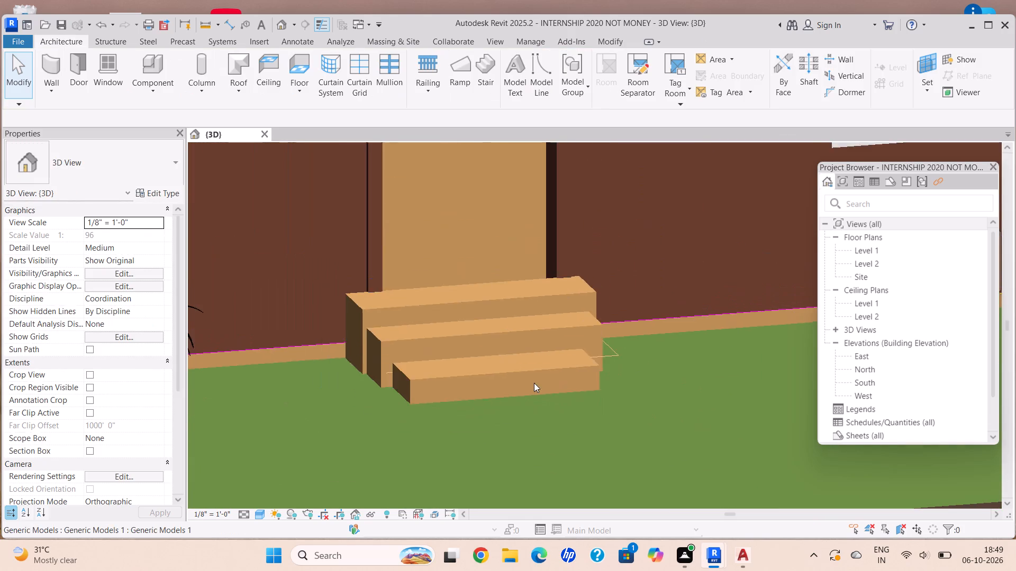
pyautogui.scroll(-1, 534, 383)
pyautogui.keyDown('shift'); pyautogui.moveTo(500, 355); pyautogui.dragTo(613, 478, button='middle'); pyautogui.keyUp('shift')
pyautogui.scroll(2, 467, 418)
pyautogui.scroll(-1, 467, 418)
pyautogui.scroll(3, 467, 418)
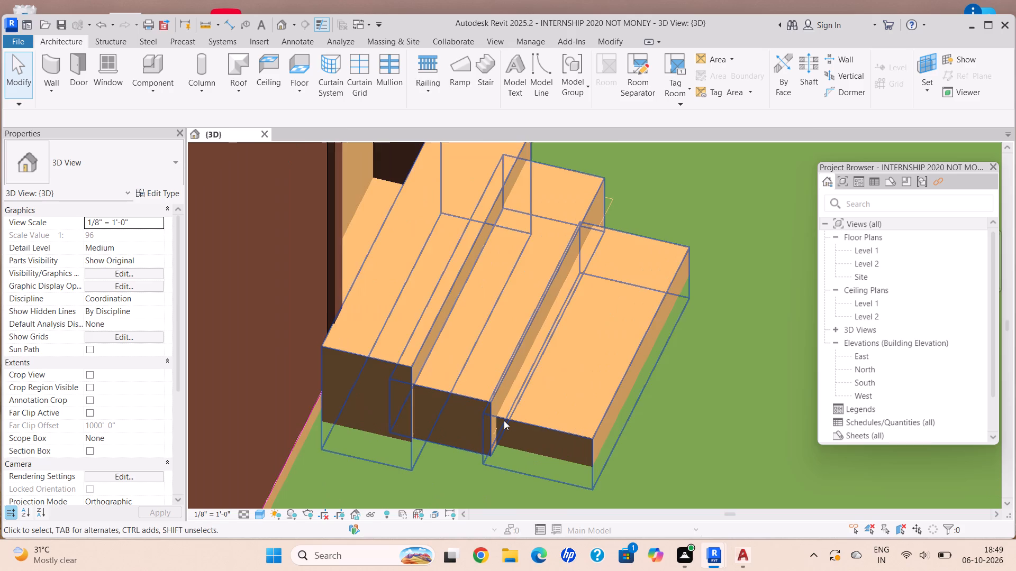
pyautogui.scroll(3, 505, 420)
pyautogui.scroll(-1, 505, 420)
pyautogui.scroll(2, 505, 420)
pyautogui.scroll(-1, 505, 420)
pyautogui.keyDown('shift'); pyautogui.scroll(1, 505, 420); pyautogui.keyUp('shift')
pyautogui.keyDown('shift'); pyautogui.moveTo(505, 420); pyautogui.dragTo(530, 385, button='middle'); pyautogui.keyUp('shift')
pyautogui.scroll(4, 529, 407)
pyautogui.scroll(-1, 529, 412)
pyautogui.scroll(4, 529, 412)
pyautogui.scroll(-2, 584, 462)
pyautogui.scroll(5, 582, 465)
pyautogui.scroll(-1, 537, 476)
pyautogui.scroll(2, 534, 476)
pyautogui.keyDown('shift'); pyautogui.moveTo(550, 466); pyautogui.dragTo(536, 455, button='middle'); pyautogui.keyUp('shift')
pyautogui.scroll(-3, 516, 419)
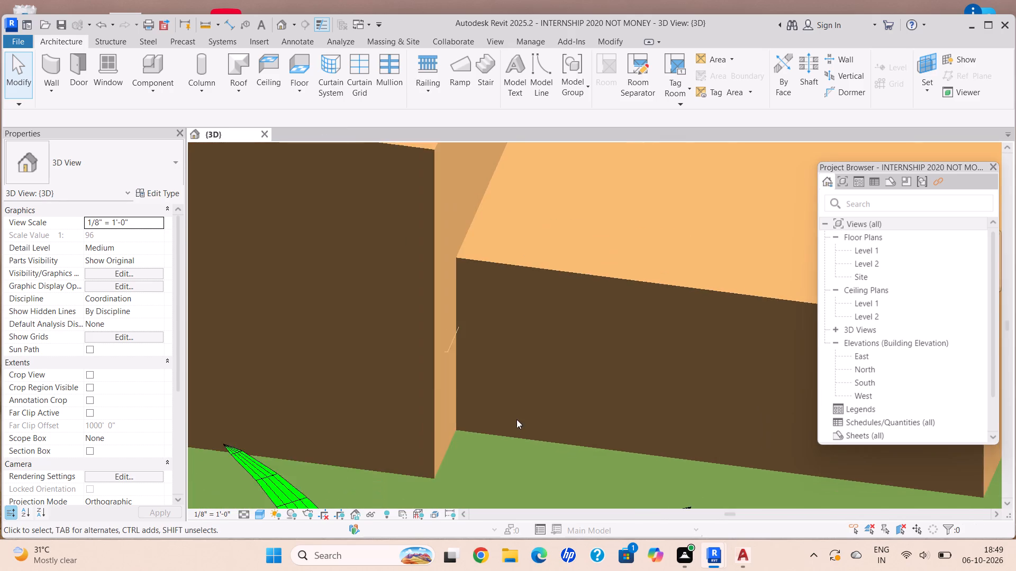
pyautogui.click(488, 279)
pyautogui.scroll(-3, 488, 278)
pyautogui.moveTo(488, 278); pyautogui.dragTo(476, 361, button='middle')
pyautogui.scroll(-3, 455, 392)
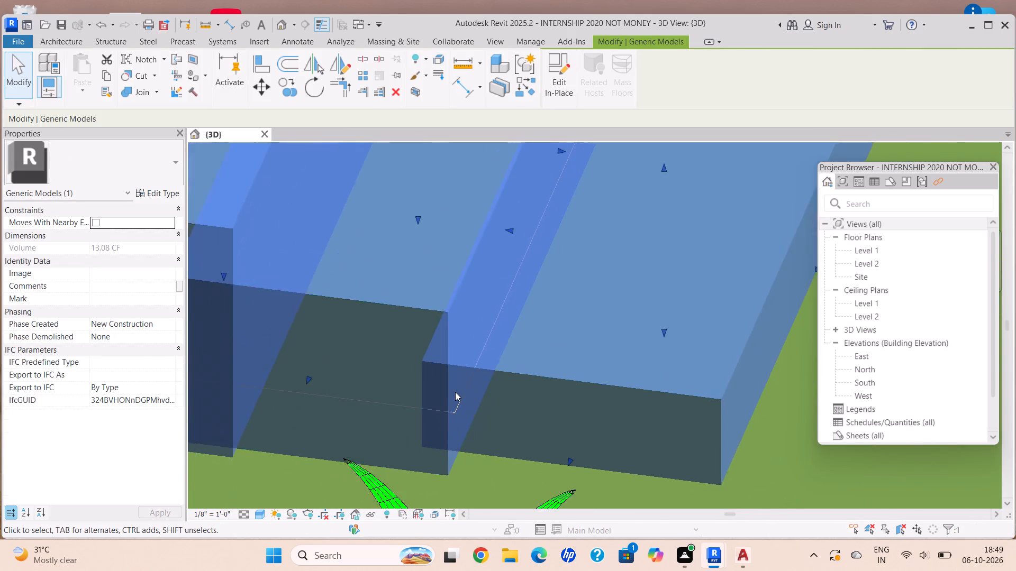
pyautogui.scroll(-1, 455, 392)
pyautogui.scroll(-3, 636, 329)
pyautogui.press('Escape')
pyautogui.scroll(-1, 588, 383)
pyautogui.moveTo(587, 366); pyautogui.dragTo(479, 475, button='middle')
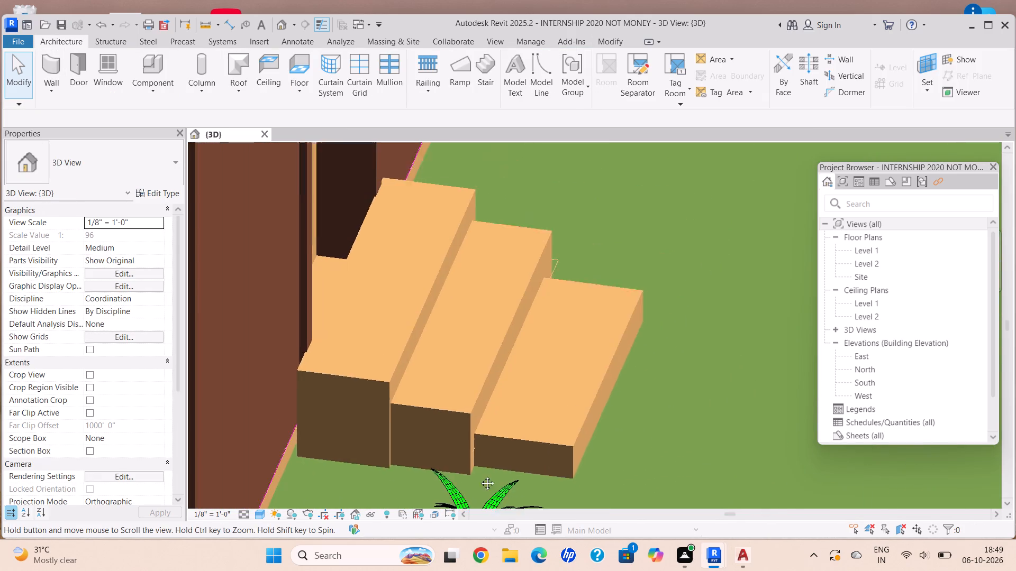
pyautogui.moveTo(479, 475); pyautogui.dragTo(477, 476, button='middle')
# Review the front facade, the planting beside the house and the red car on the driveway in 3D.
pyautogui.scroll(-3, 513, 418)
pyautogui.moveTo(642, 355); pyautogui.dragTo(411, 388, button='middle')
pyautogui.scroll(-3, 655, 301)
pyautogui.moveTo(656, 301); pyautogui.dragTo(316, 271, button='middle')
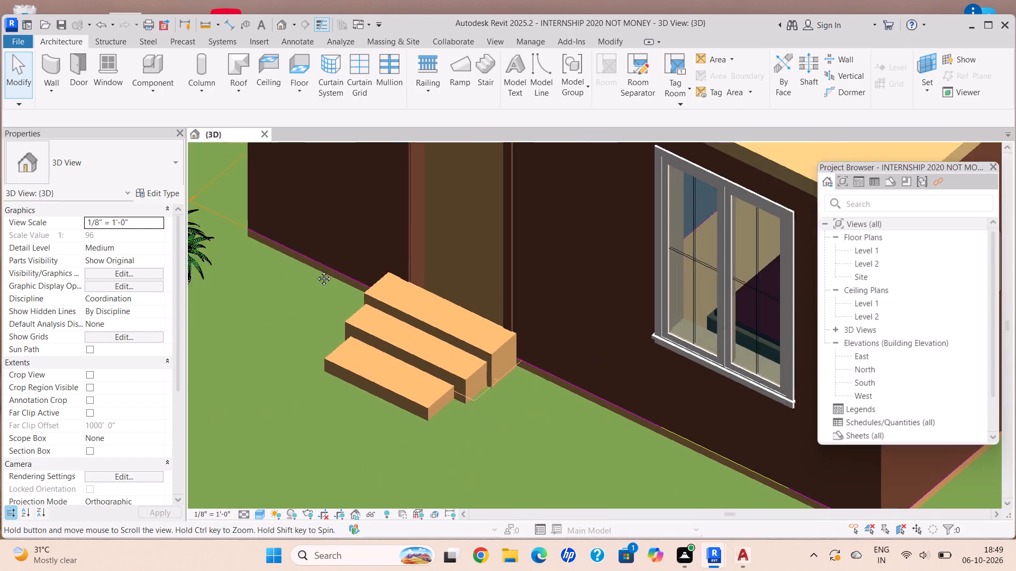
pyautogui.moveTo(316, 271); pyautogui.dragTo(328, 274, button='middle')
pyautogui.scroll(-1, 558, 329)
pyautogui.scroll(1, 559, 331)
pyautogui.scroll(-4, 560, 332)
pyautogui.scroll(1, 566, 333)
pyautogui.scroll(-4, 566, 333)
pyautogui.moveTo(527, 327); pyautogui.dragTo(230, 347, button='middle')
pyautogui.scroll(-5, 401, 352)
pyautogui.keyDown('shift'); pyautogui.moveTo(433, 322); pyautogui.dragTo(512, 269, button='middle'); pyautogui.keyUp('shift')
pyautogui.moveTo(477, 278); pyautogui.dragTo(448, 354, button='middle')
pyautogui.scroll(3, 386, 338)
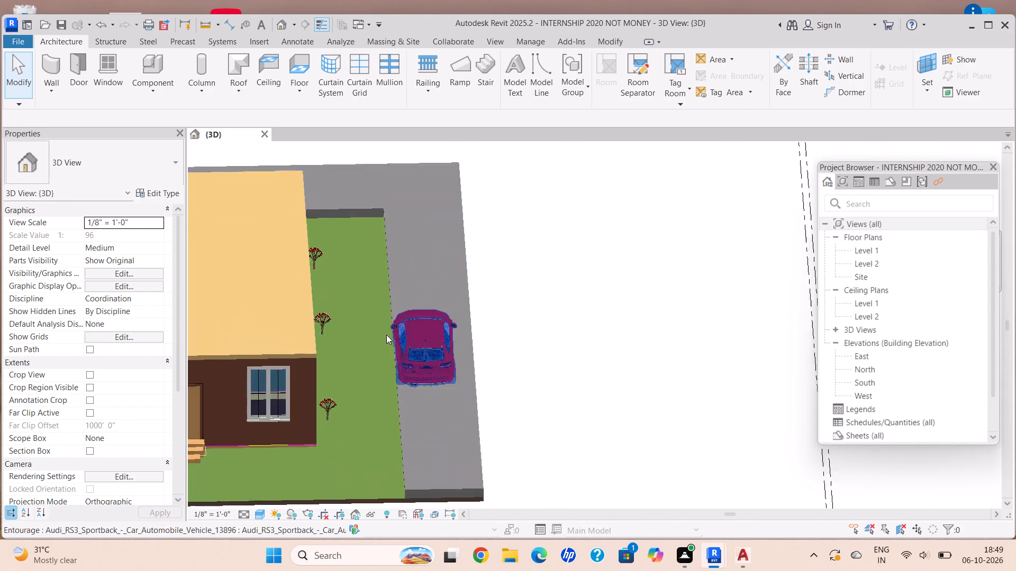
pyautogui.scroll(5, 386, 335)
pyautogui.scroll(-1, 421, 311)
pyautogui.scroll(1, 421, 311)
pyautogui.scroll(-2, 421, 311)
pyautogui.moveTo(537, 328); pyautogui.dragTo(343, 321, button='middle')
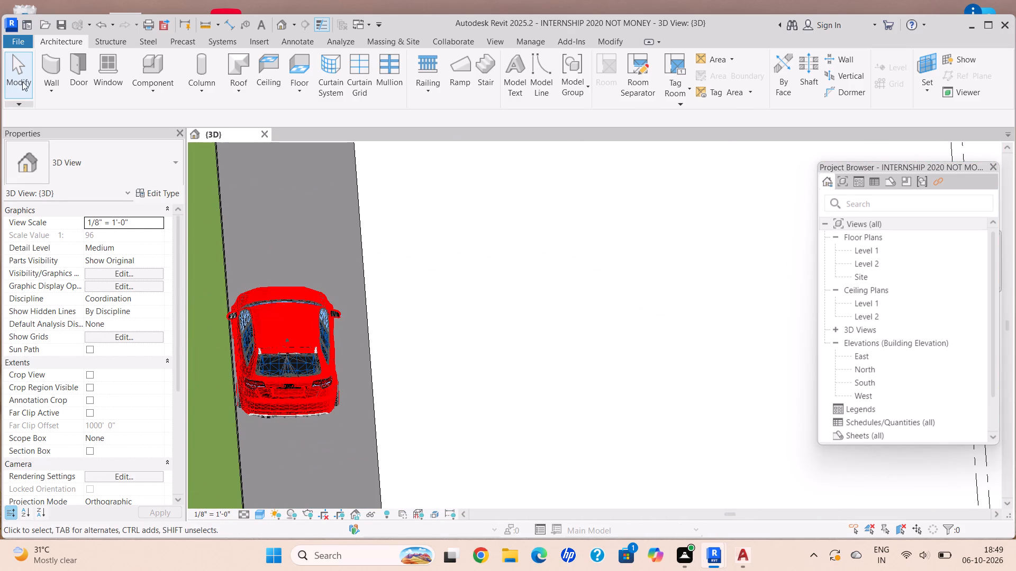
# Save the model as a project in Documents under the name INTERNSHIP 2020 NOT MONEY.rvt.
pyautogui.click(20, 43)
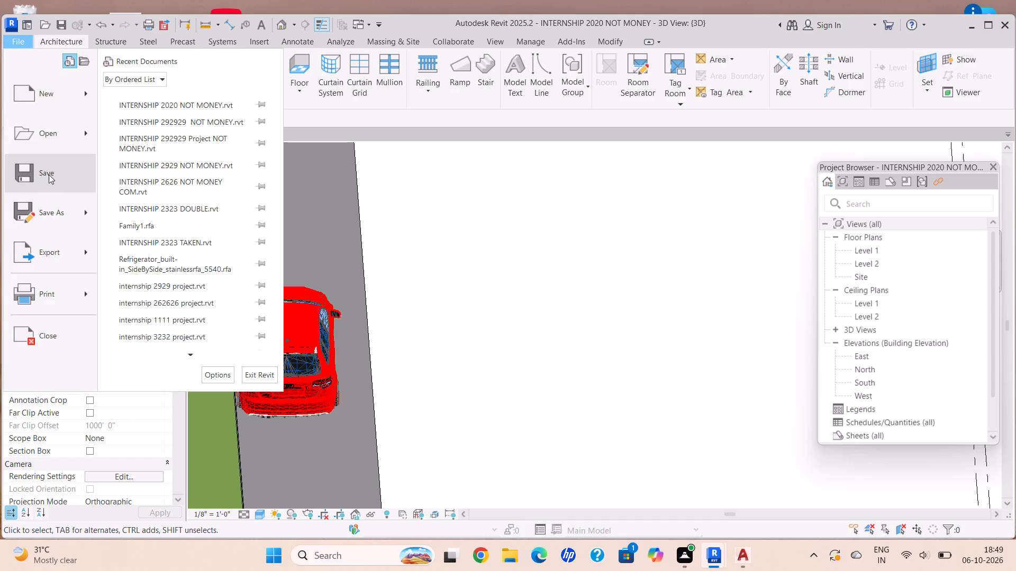
pyautogui.click(53, 214)
pyautogui.click(158, 167)
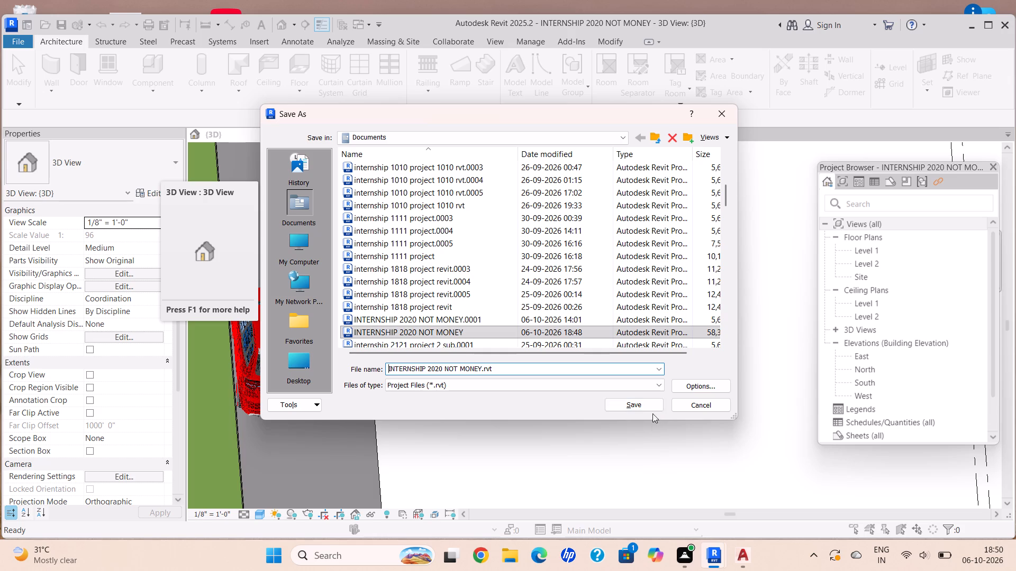
pyautogui.click(642, 403)
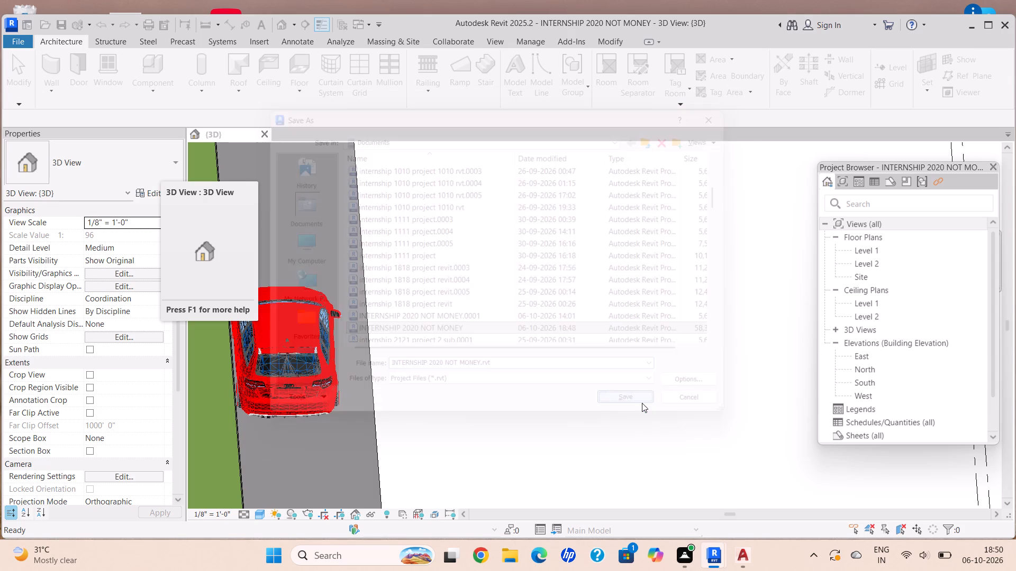